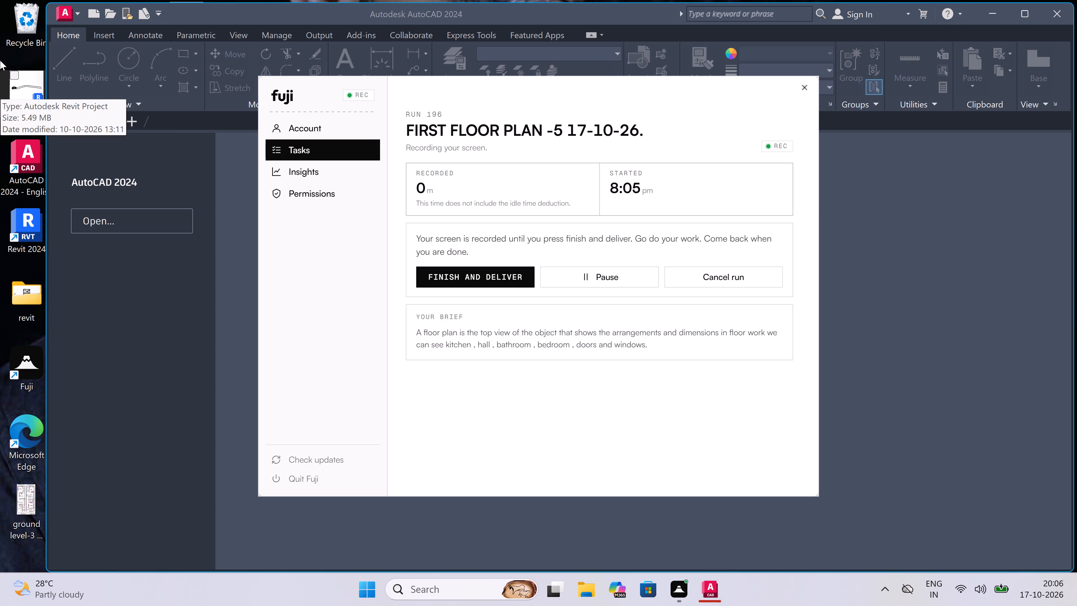
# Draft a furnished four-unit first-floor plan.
# Maximize the AutoCAD window and start a new blank drawing.
pyautogui.click(170, 167)
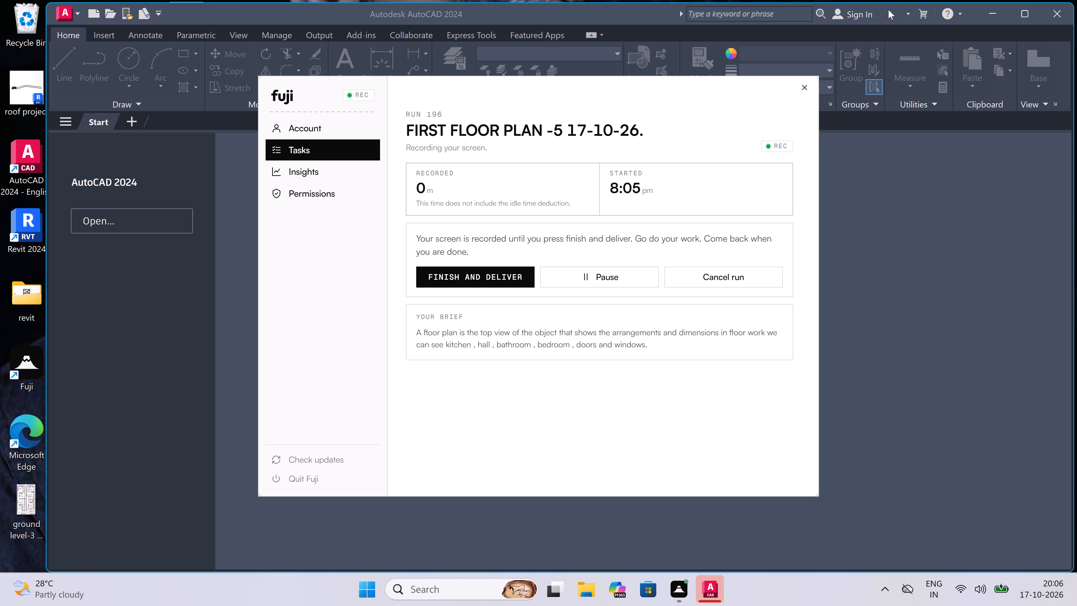
pyautogui.tripleClick(1021, 15)
pyautogui.doubleClick(1026, 12)
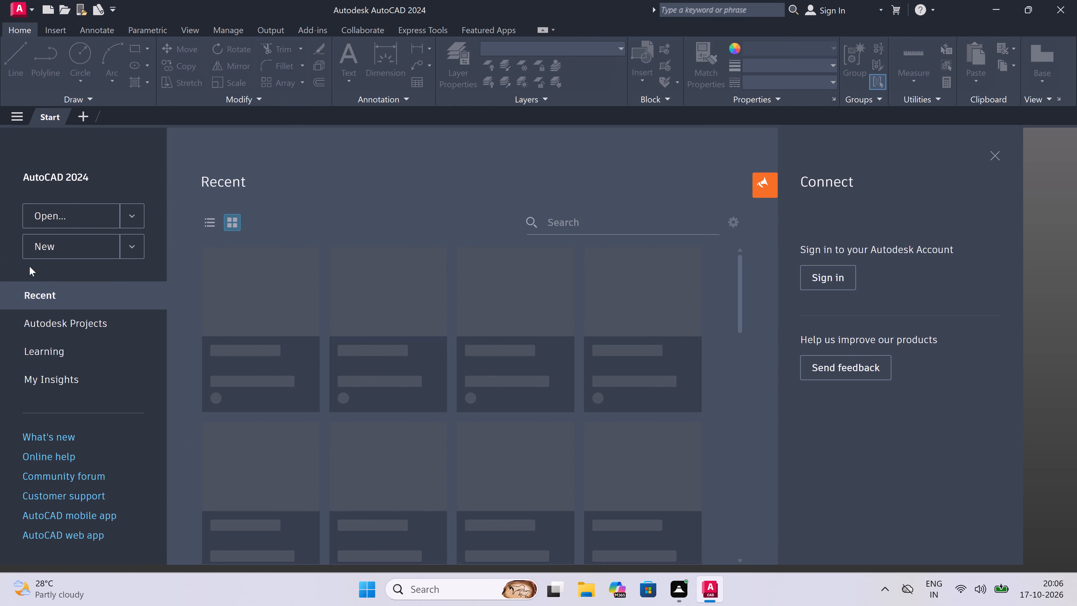
pyautogui.doubleClick(55, 245)
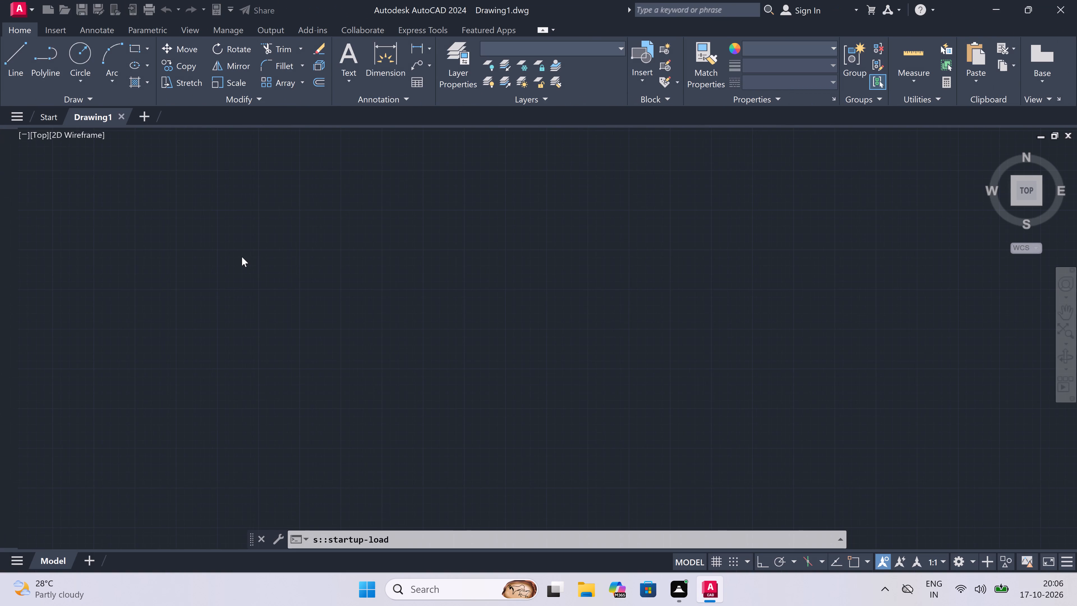
# Set the drawing's length units to Engineering with a precision of 0'-0".
pyautogui.press('u')
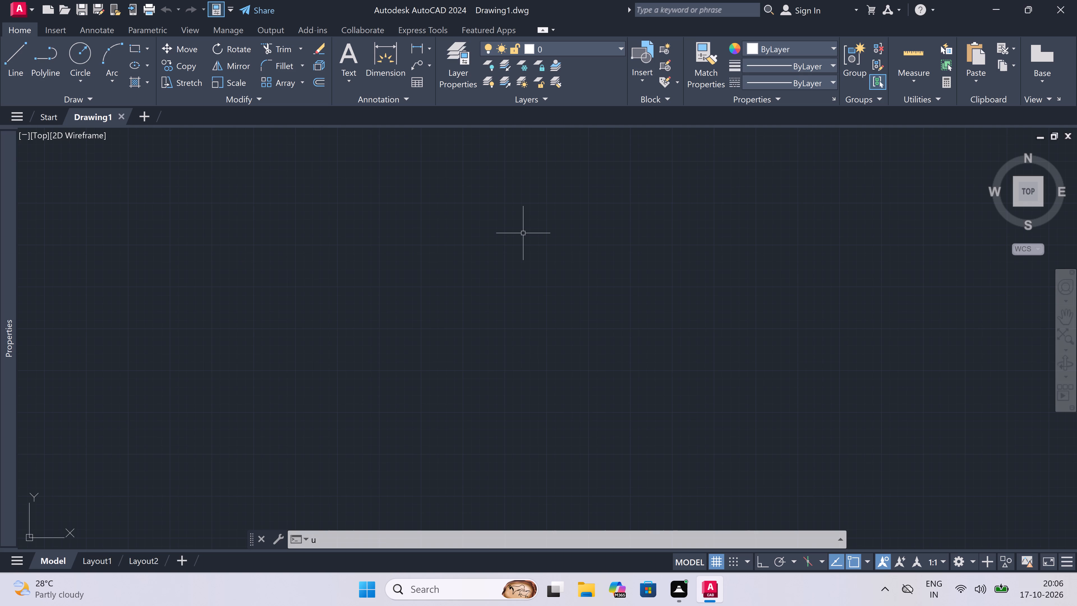
pyautogui.write('n')
pyautogui.press('space')
pyautogui.doubleClick(495, 194)
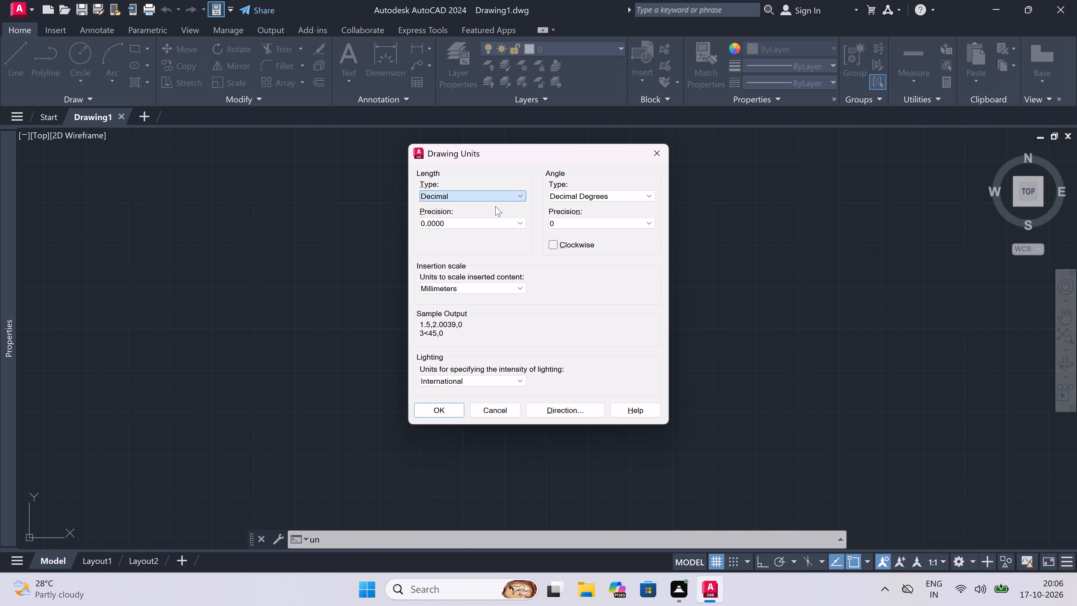
pyautogui.click(485, 196)
pyautogui.click(477, 217)
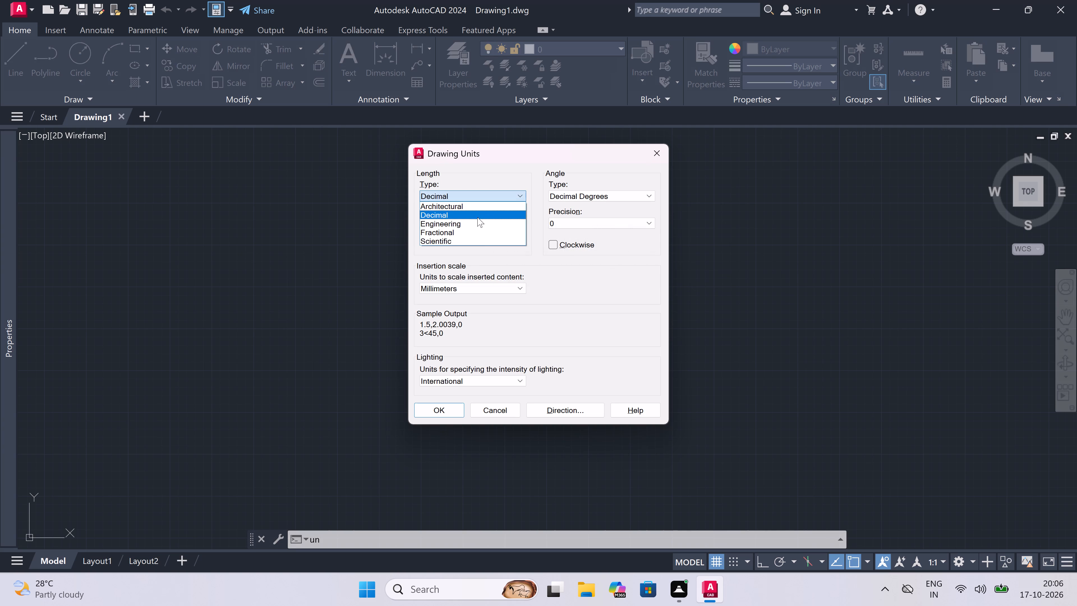
pyautogui.click(477, 196)
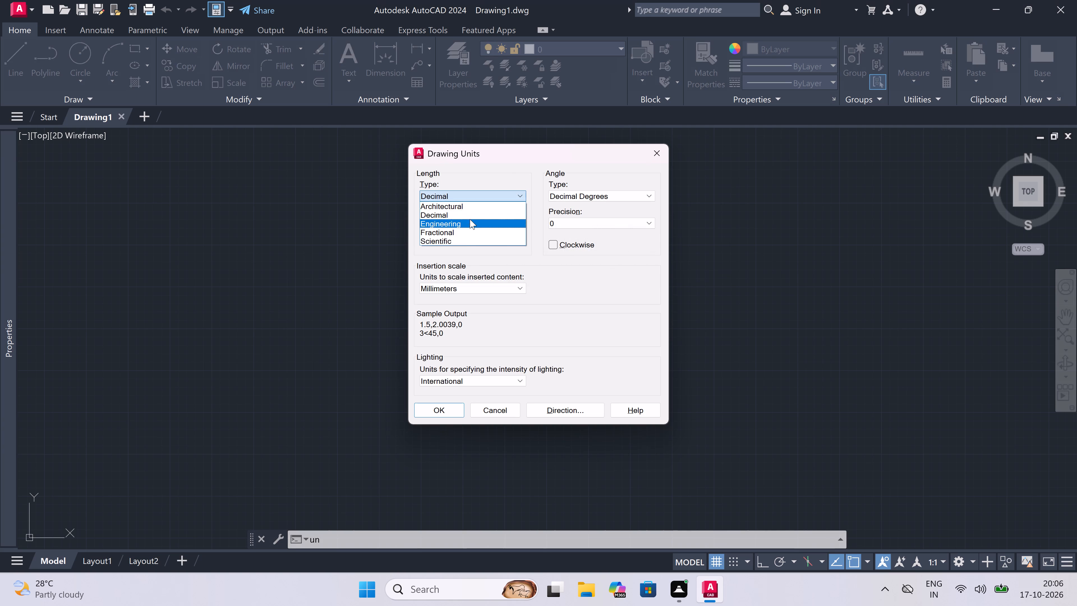
pyautogui.tripleClick(469, 222)
pyautogui.doubleClick(469, 222)
pyautogui.tripleClick(456, 226)
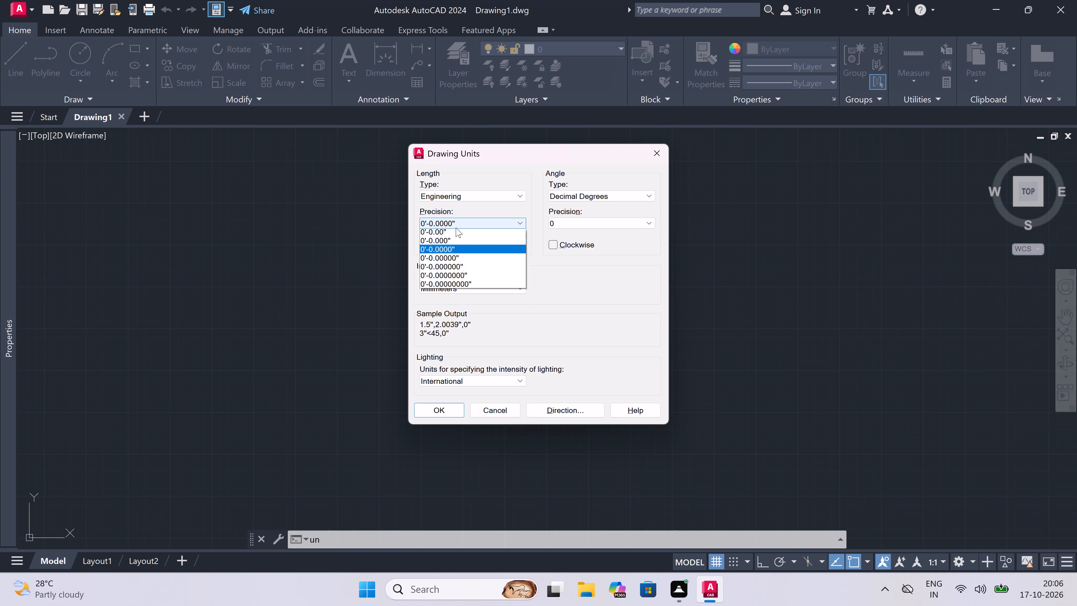
pyautogui.click(452, 231)
pyautogui.click(445, 282)
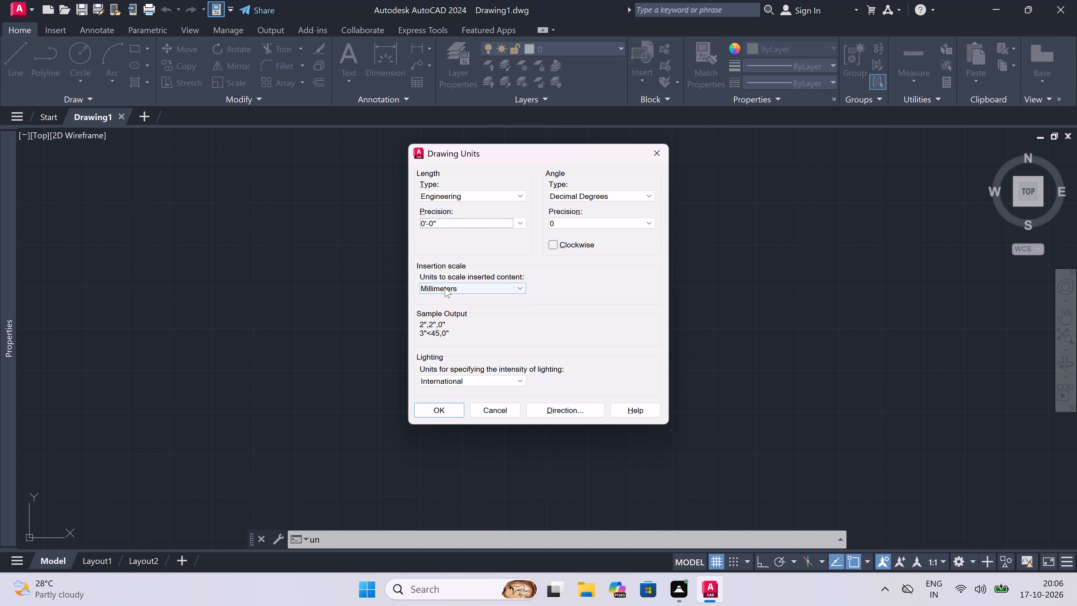
# Set the insertion scale units to Inches and apply the drawing units.
pyautogui.doubleClick(445, 288)
pyautogui.doubleClick(443, 287)
pyautogui.doubleClick(443, 286)
pyautogui.click(446, 290)
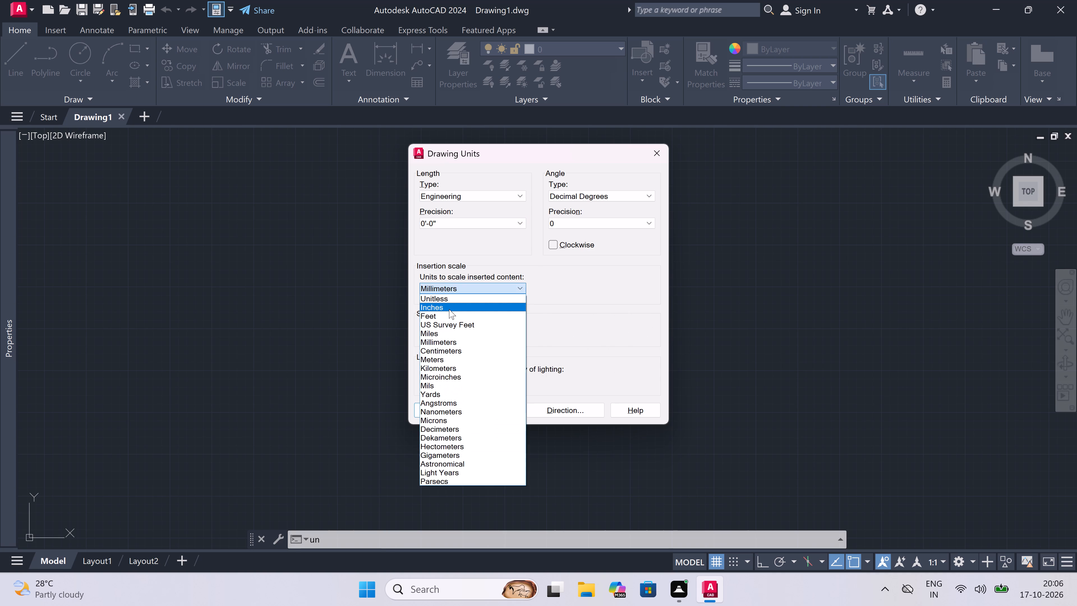
pyautogui.tripleClick(450, 306)
pyautogui.doubleClick(446, 403)
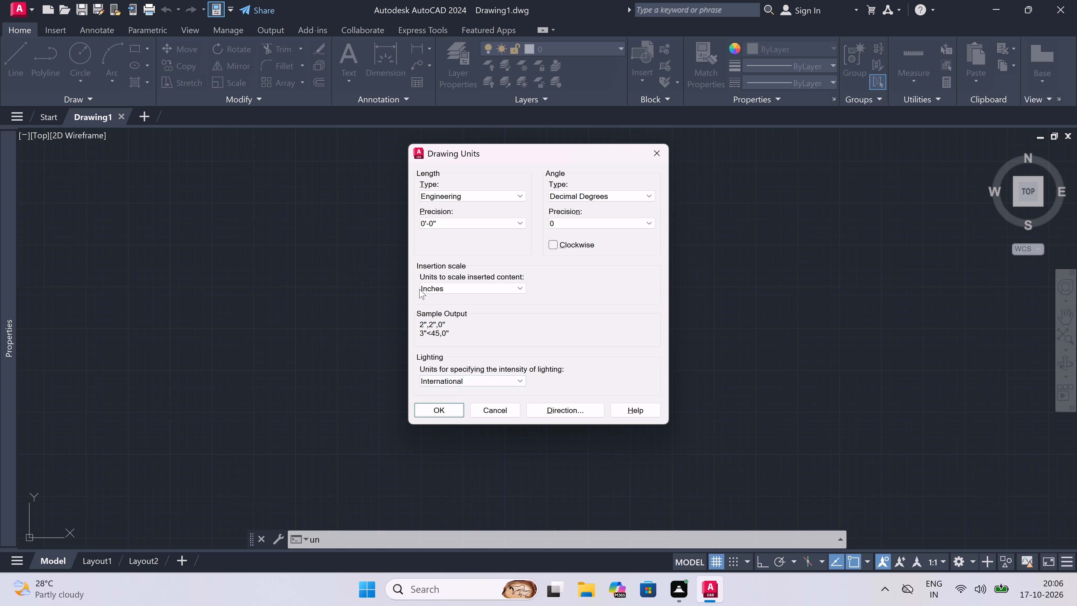
pyautogui.doubleClick(437, 409)
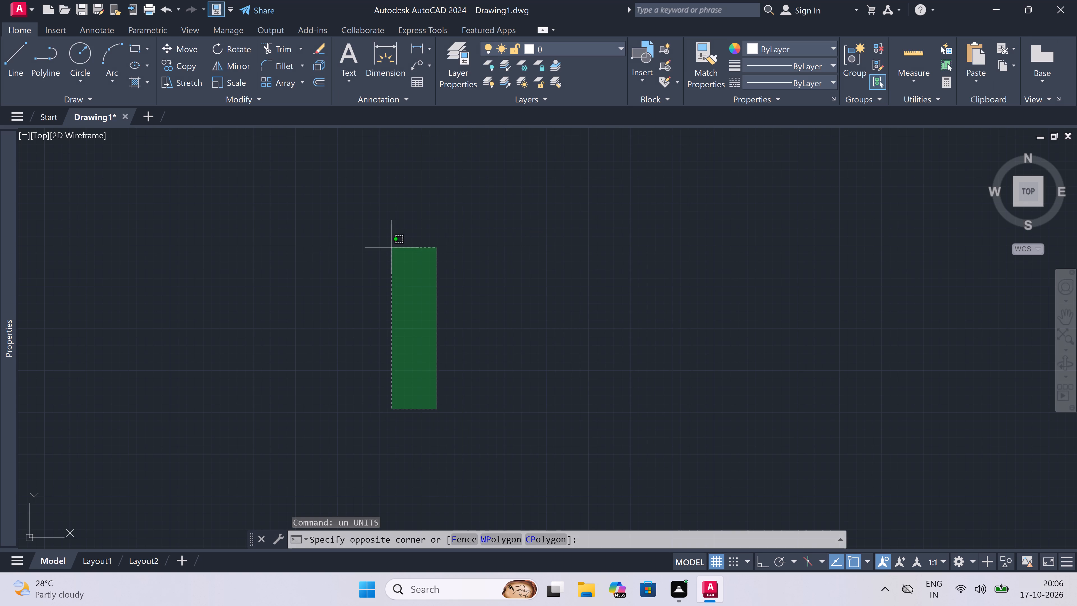
pyautogui.press('Escape')
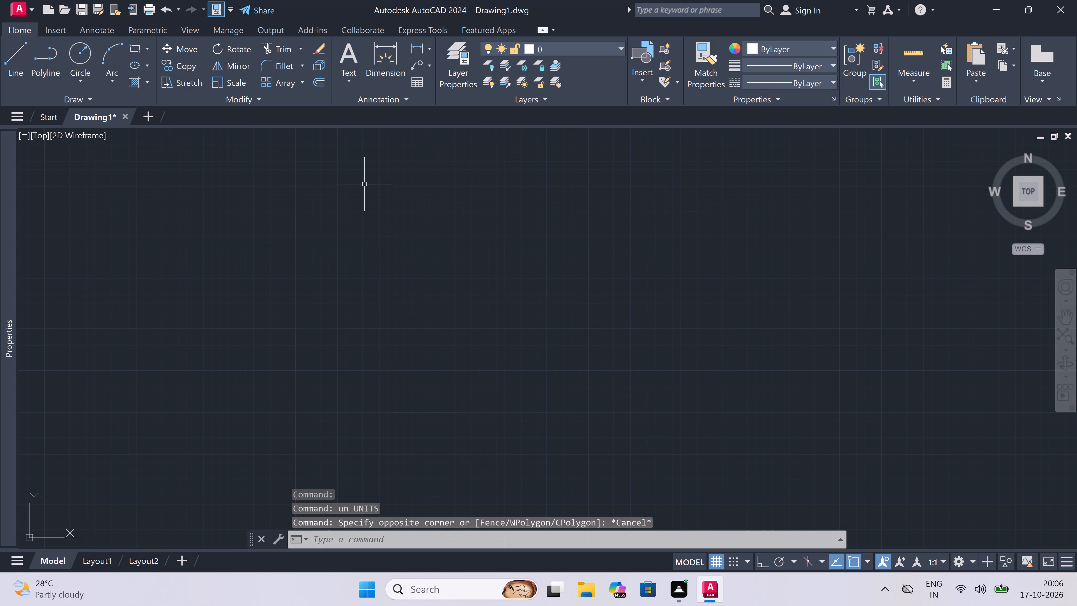
# Draw a horizontal and a vertical construction line through one common point, with Ortho on.
pyautogui.write('xl')
pyautogui.press('space')
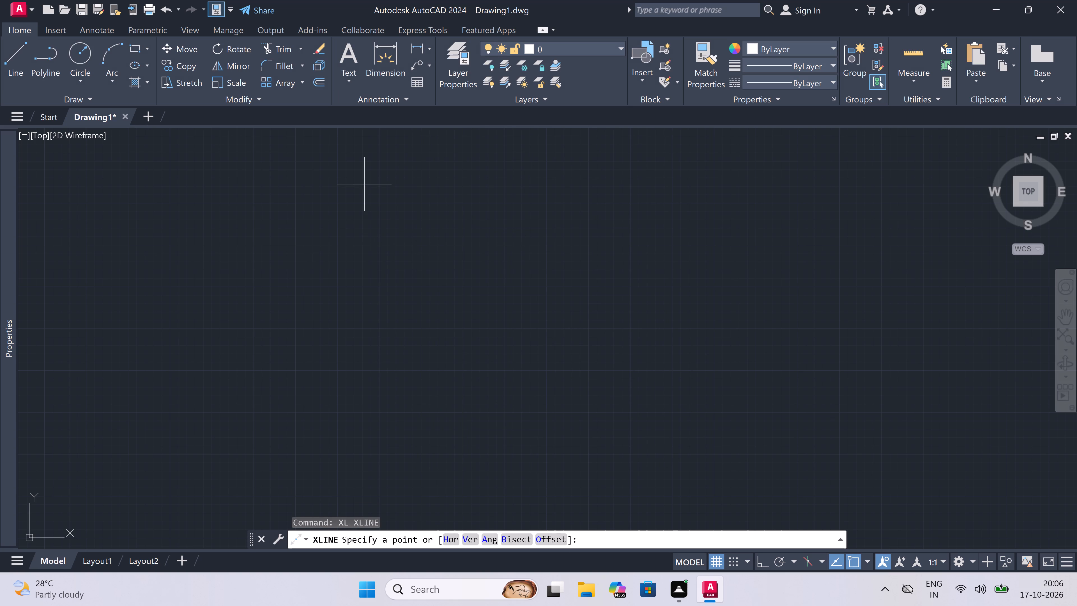
pyautogui.click(362, 185)
pyautogui.press('F8')
pyautogui.click(396, 201)
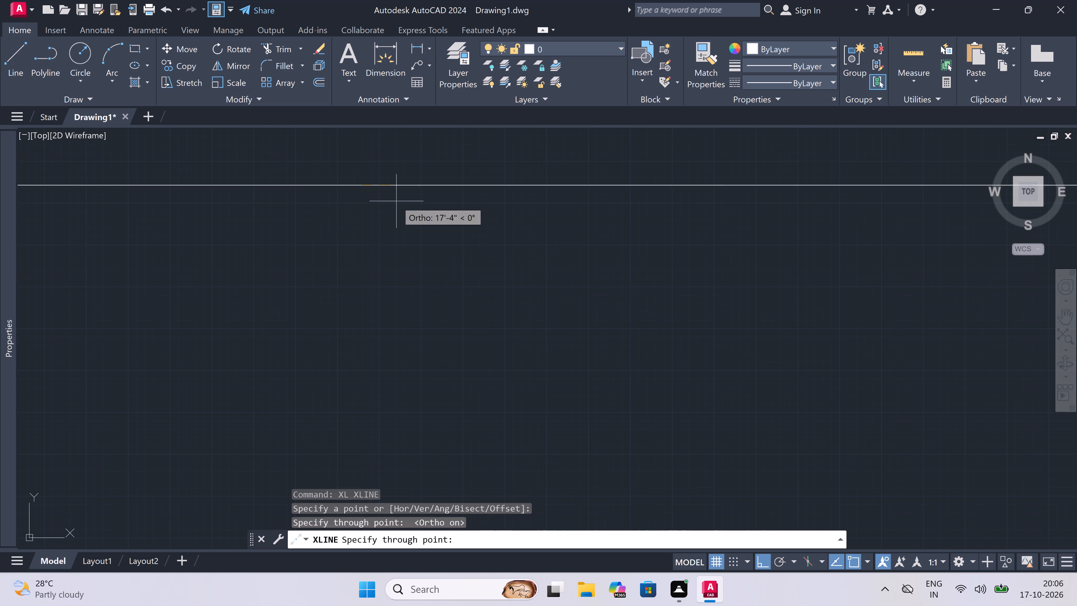
pyautogui.click(358, 350)
pyautogui.press('Escape')
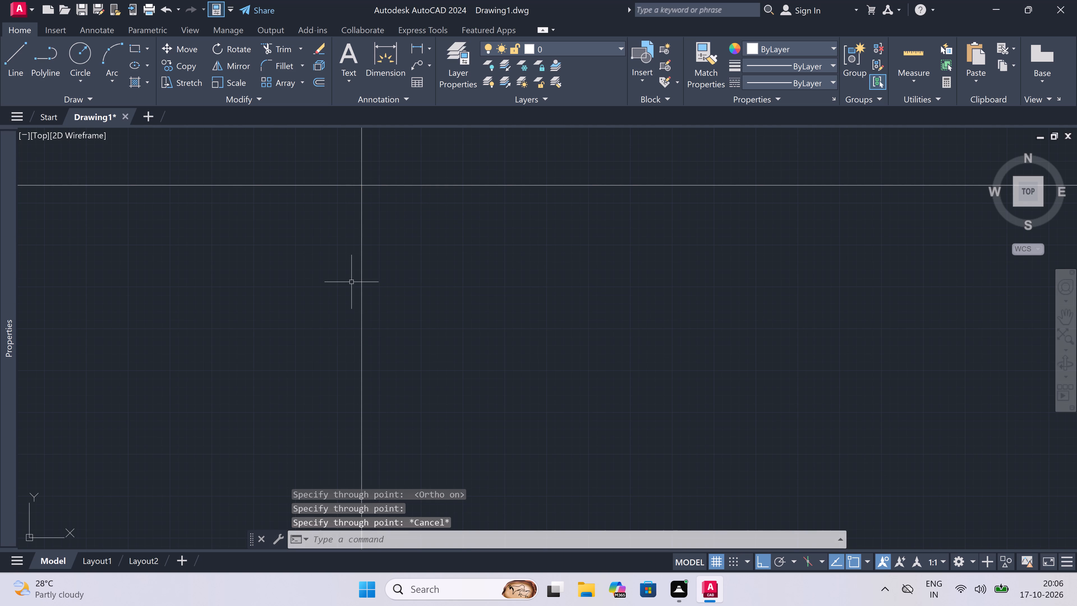
# Trim the construction lines beyond their intersection so they form the plan's upper-left corner.
pyautogui.write('tr')
pyautogui.press('space')
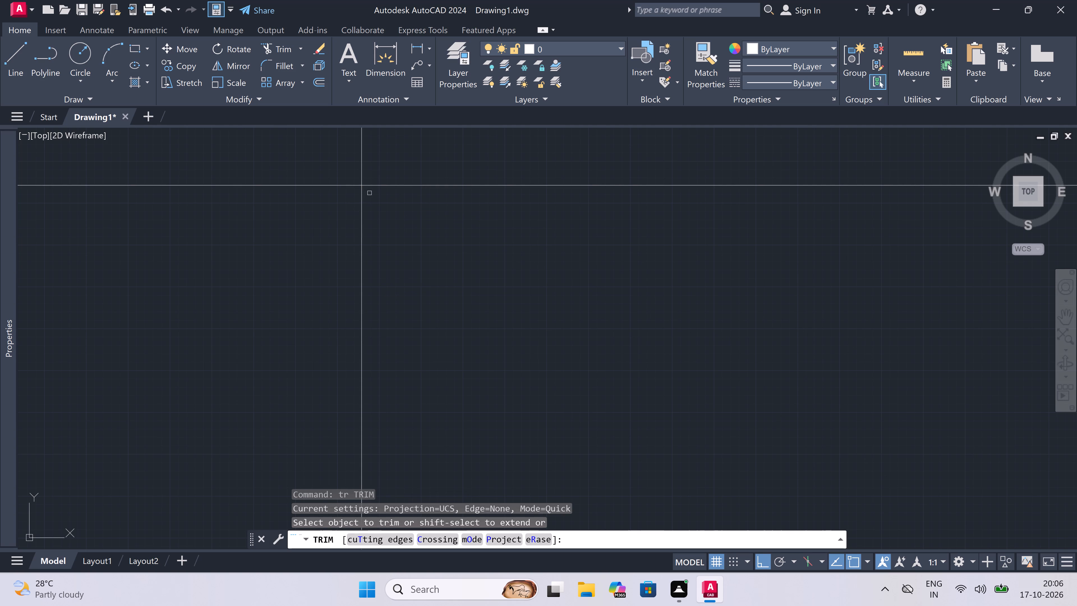
pyautogui.click(359, 163)
pyautogui.doubleClick(305, 200)
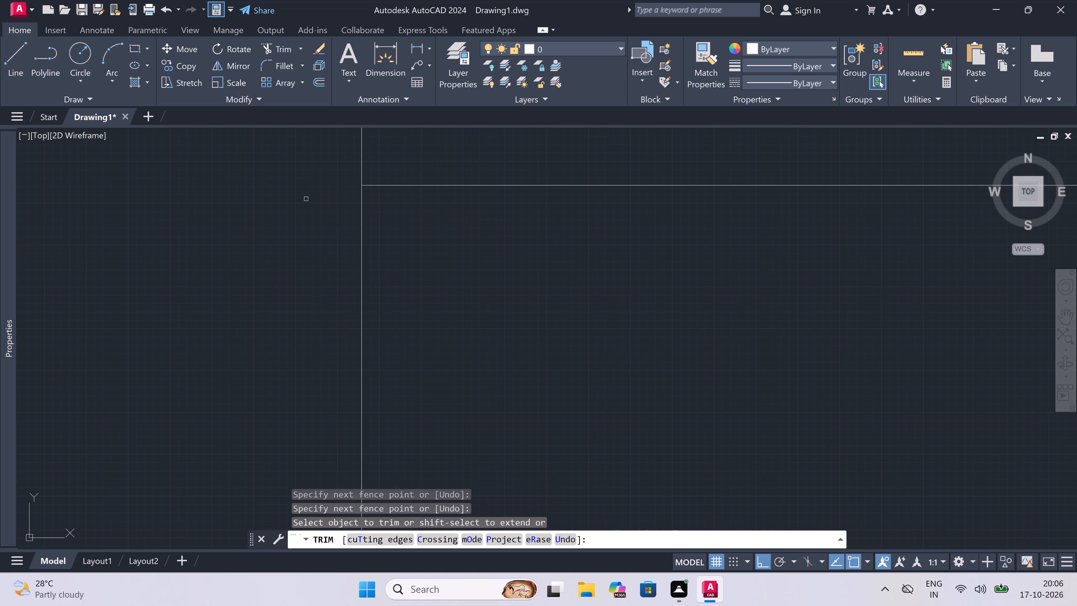
pyautogui.doubleClick(309, 195)
pyautogui.click(392, 171)
pyautogui.tripleClick(339, 169)
pyautogui.scroll(2, 359, 173)
pyautogui.click(395, 176)
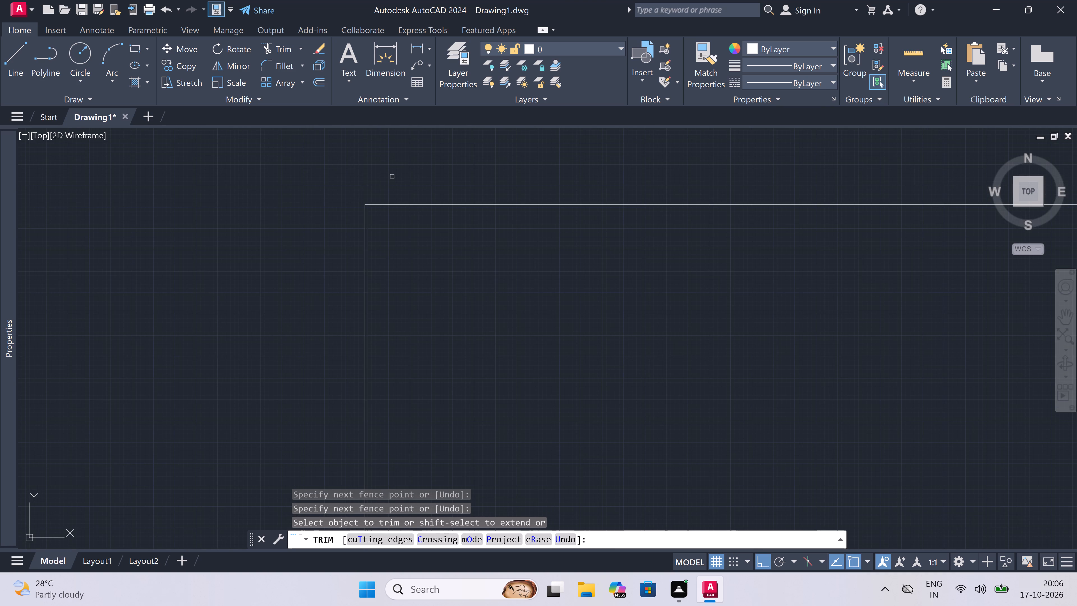
pyautogui.press('Escape')
# Offset the top and left corner lines 9" inward to form the outer wall thickness.
pyautogui.scroll(2, 397, 198)
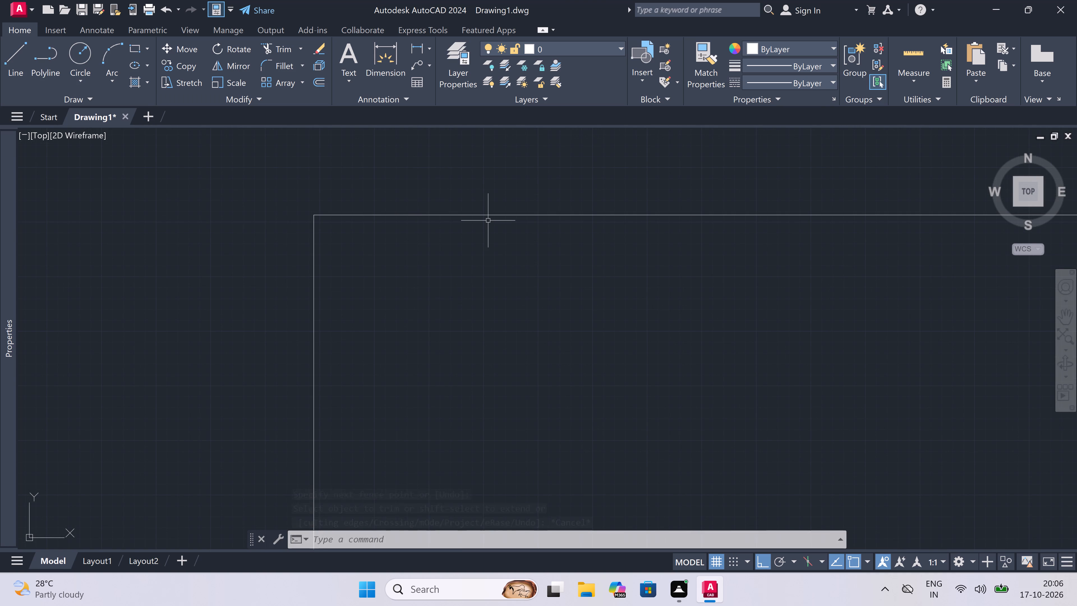
pyautogui.press('0')
pyautogui.press('Escape')
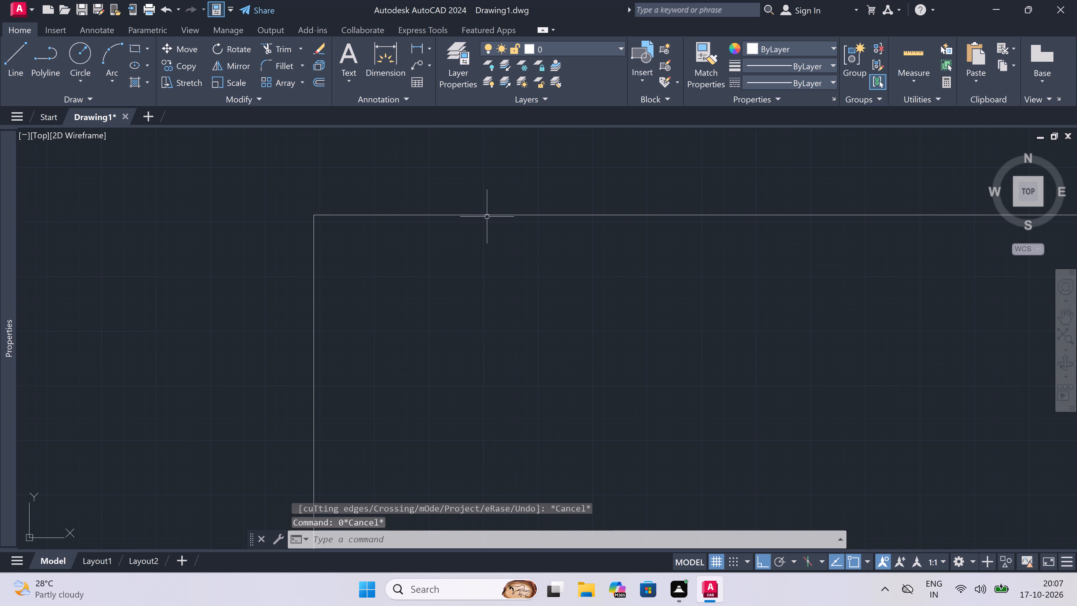
pyautogui.press('o')
pyautogui.press('space')
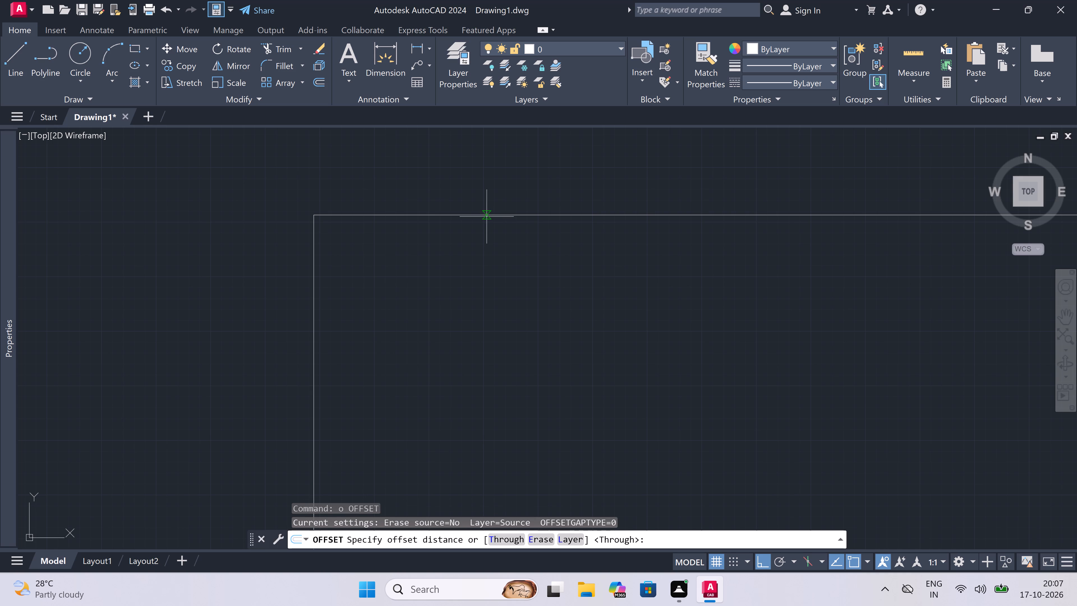
pyautogui.click(487, 217)
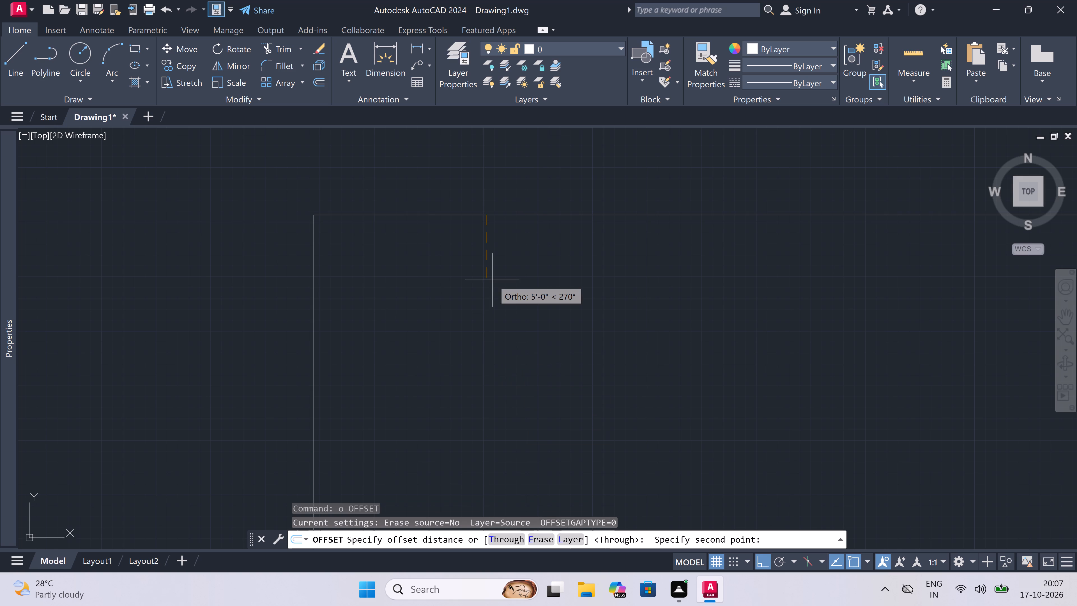
pyautogui.write('9"')
pyautogui.press('space')
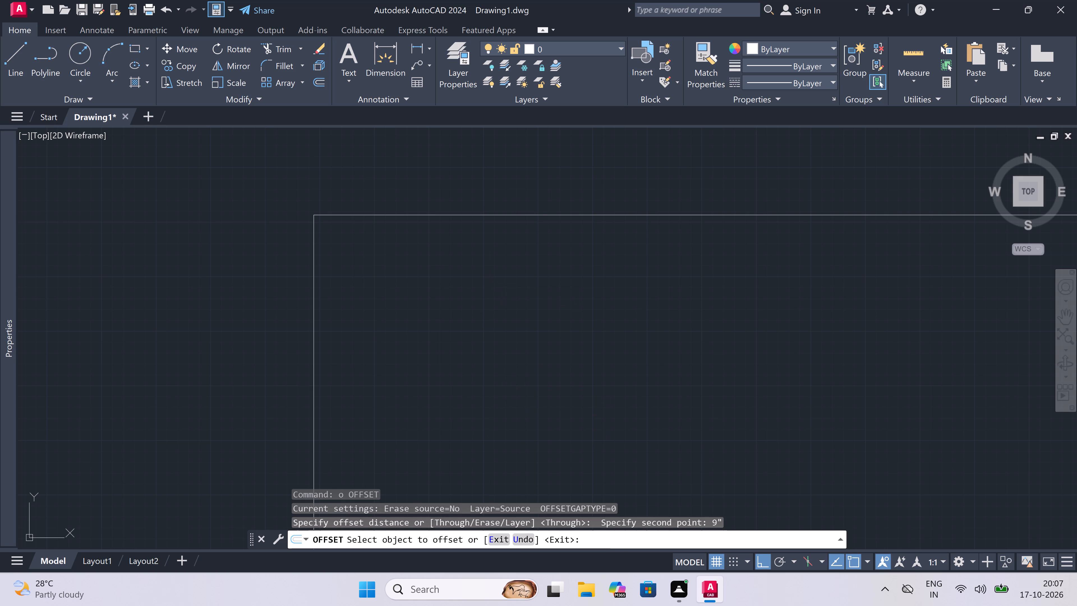
pyautogui.click(490, 215)
pyautogui.click(485, 231)
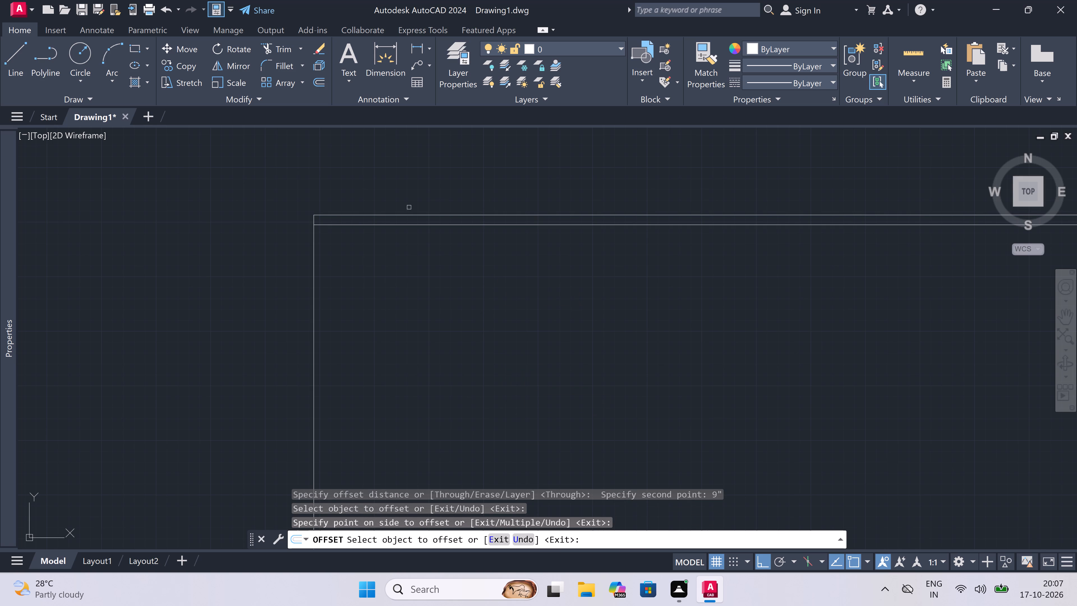
pyautogui.scroll(1, 319, 231)
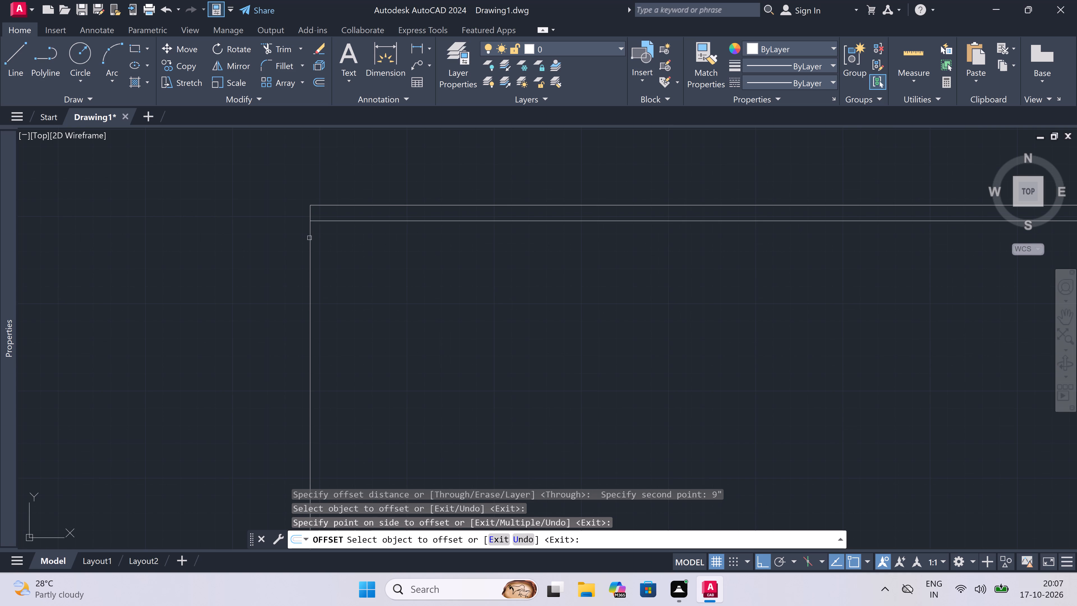
pyautogui.doubleClick(309, 238)
pyautogui.tripleClick(395, 237)
pyautogui.press('Escape')
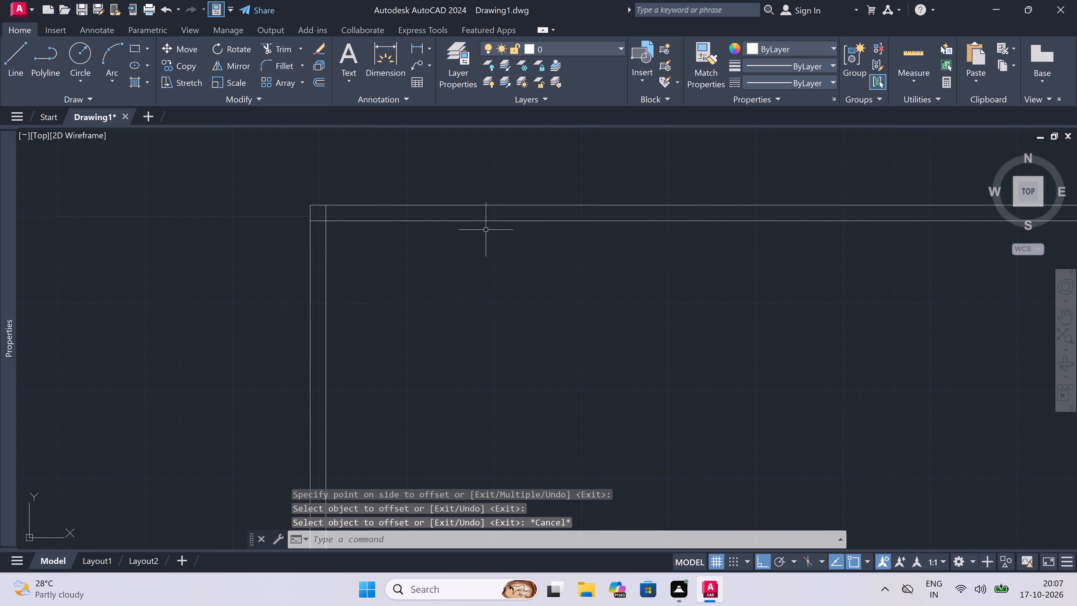
# Offset the inner line of the top wall 11'5" downward to mark the first room's depth.
pyautogui.press('space')
pyautogui.doubleClick(495, 219)
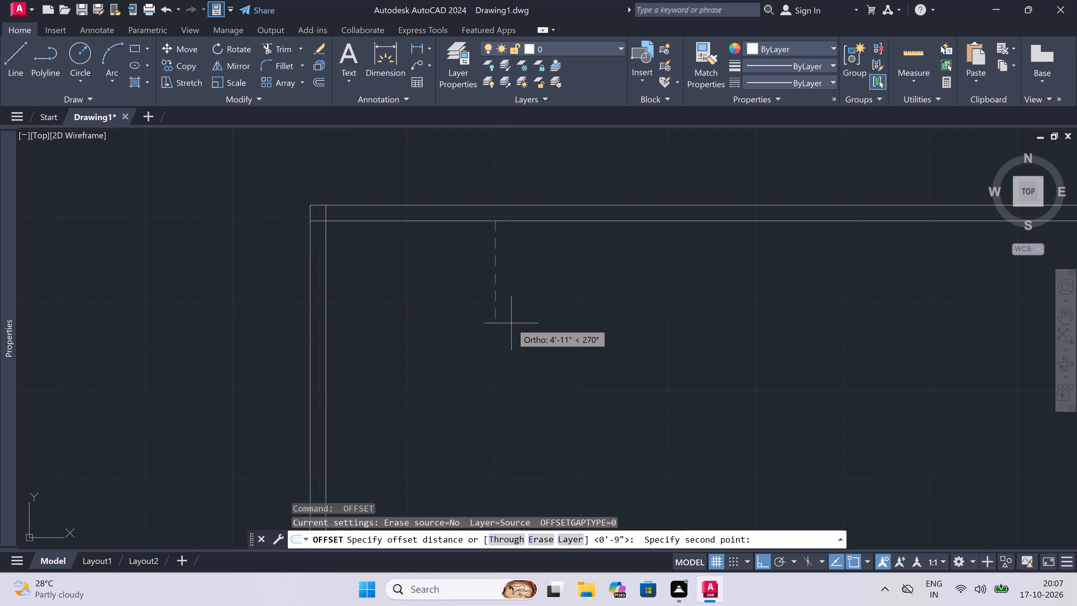
pyautogui.write('11\'5"')
pyautogui.press('space')
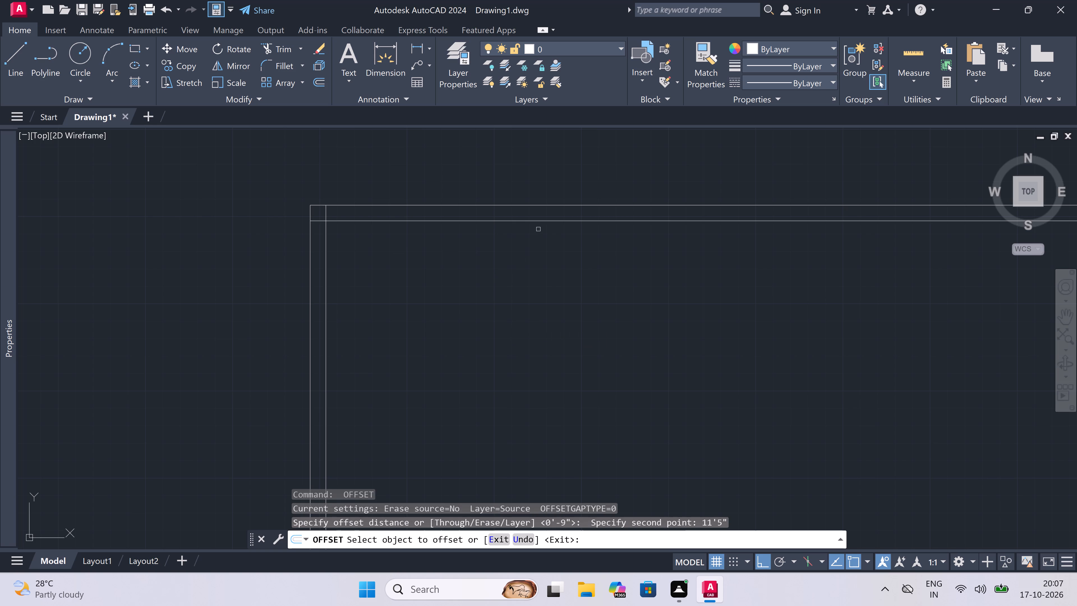
pyautogui.doubleClick(536, 221)
pyautogui.moveTo(537, 224); pyautogui.dragTo(539, 242)
pyautogui.tripleClick(544, 315)
pyautogui.click(544, 315)
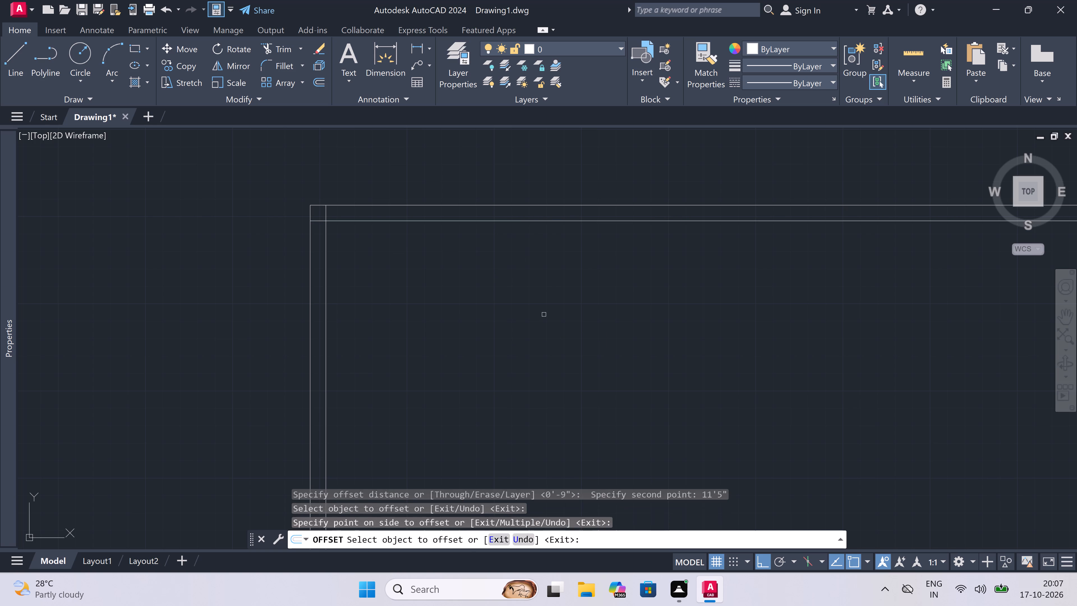
pyautogui.scroll(-4, 544, 312)
pyautogui.scroll(3, 545, 287)
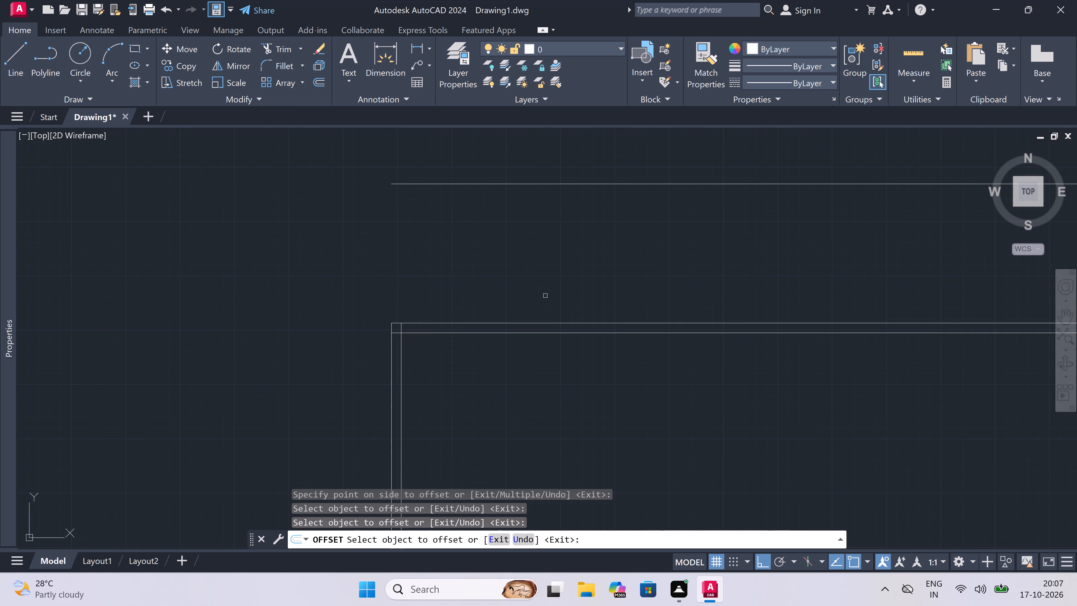
pyautogui.moveTo(543, 333); pyautogui.dragTo(545, 341)
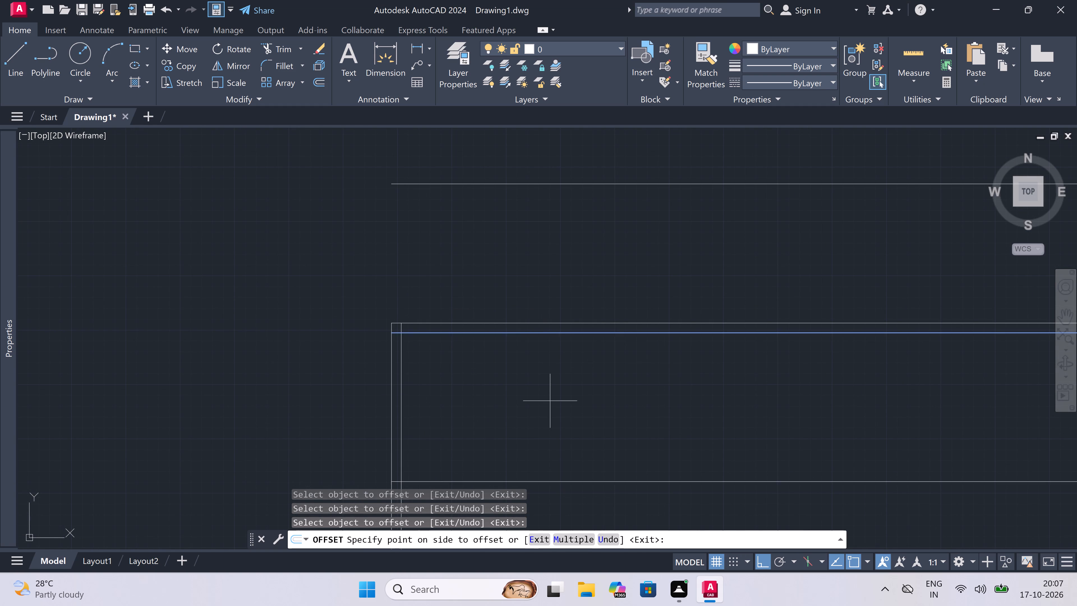
pyautogui.tripleClick(556, 435)
pyautogui.scroll(-6, 551, 411)
pyautogui.scroll(4, 555, 433)
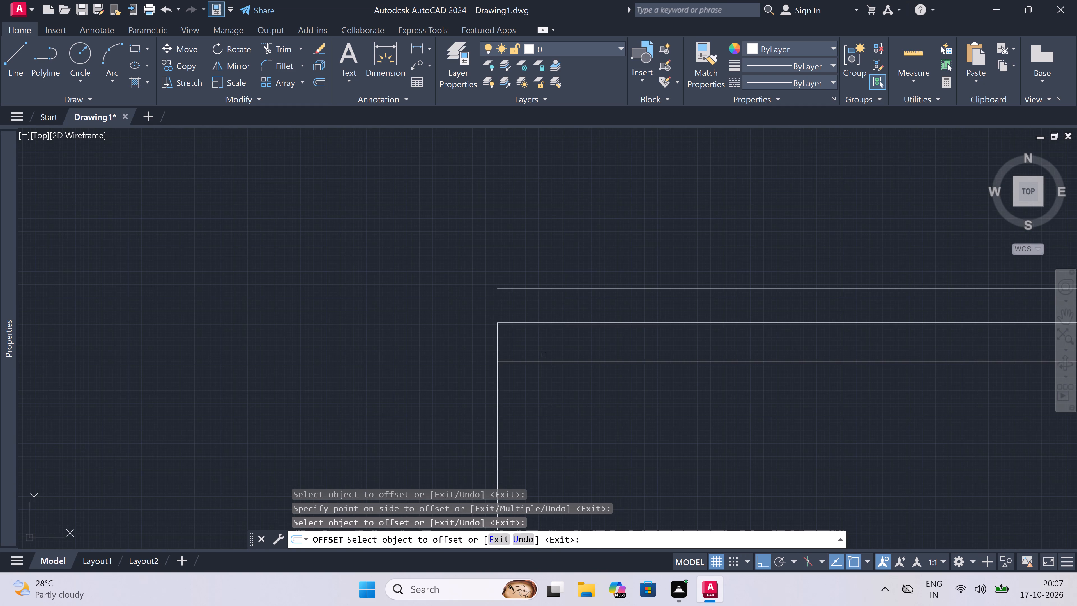
pyautogui.scroll(3, 543, 351)
pyautogui.scroll(2, 538, 381)
pyautogui.press('Escape')
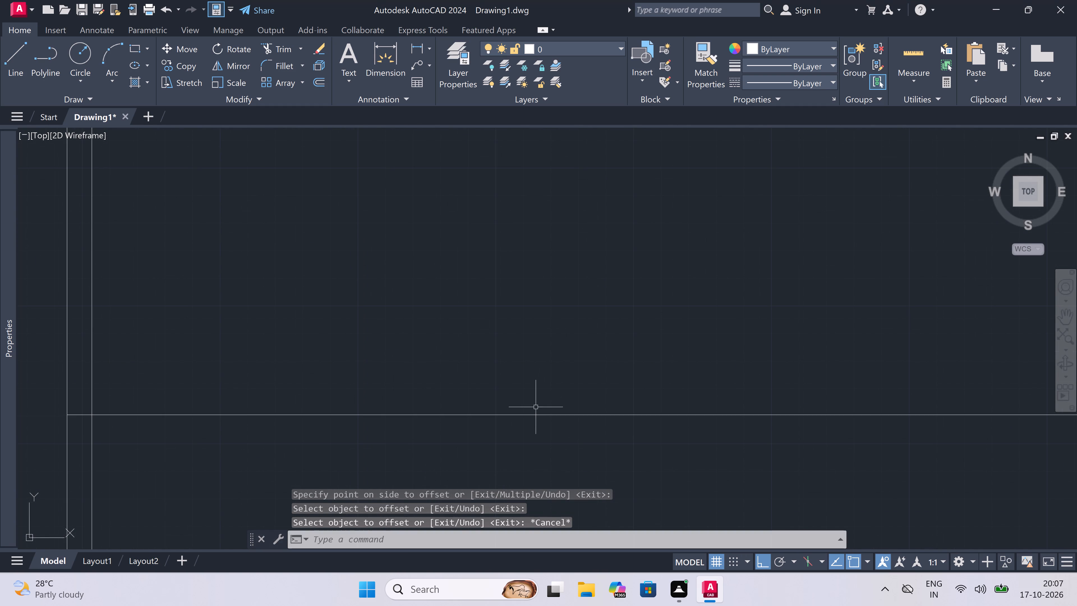
# Offset the first room's lower line 4.5" downward to form the horizontal partition thickness.
pyautogui.press('space')
pyautogui.click(536, 414)
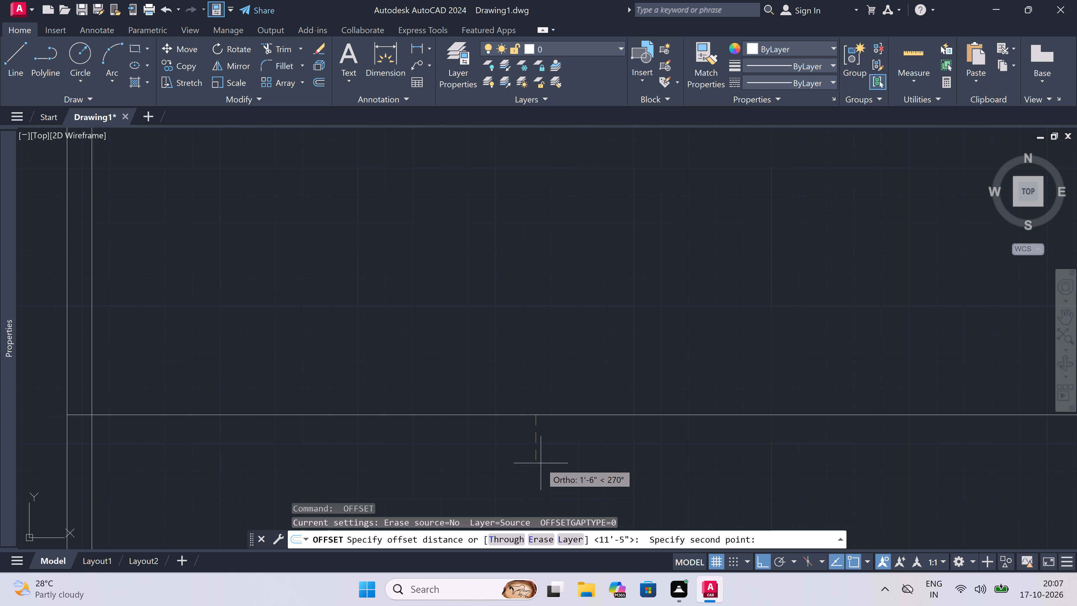
pyautogui.write('4.5"')
pyautogui.press('space')
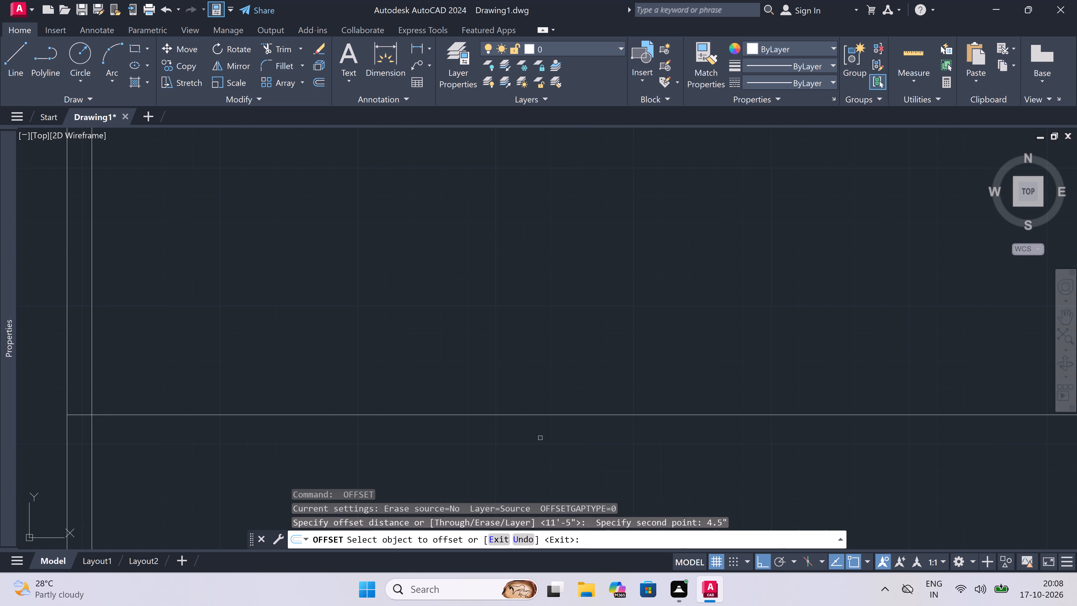
pyautogui.click(524, 415)
pyautogui.tripleClick(520, 447)
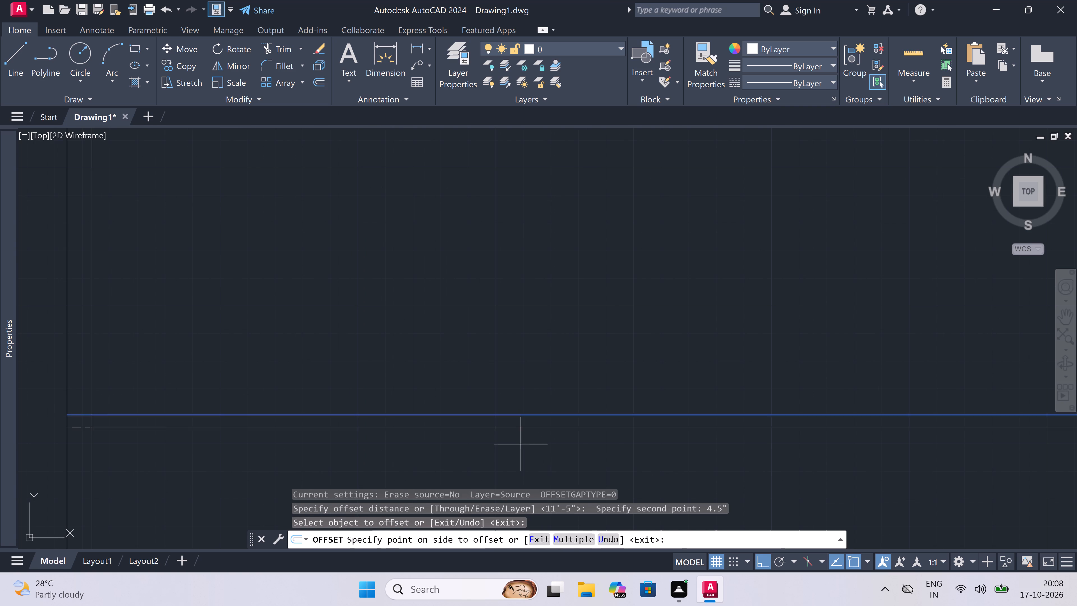
pyautogui.scroll(-3, 528, 405)
pyautogui.press('Escape')
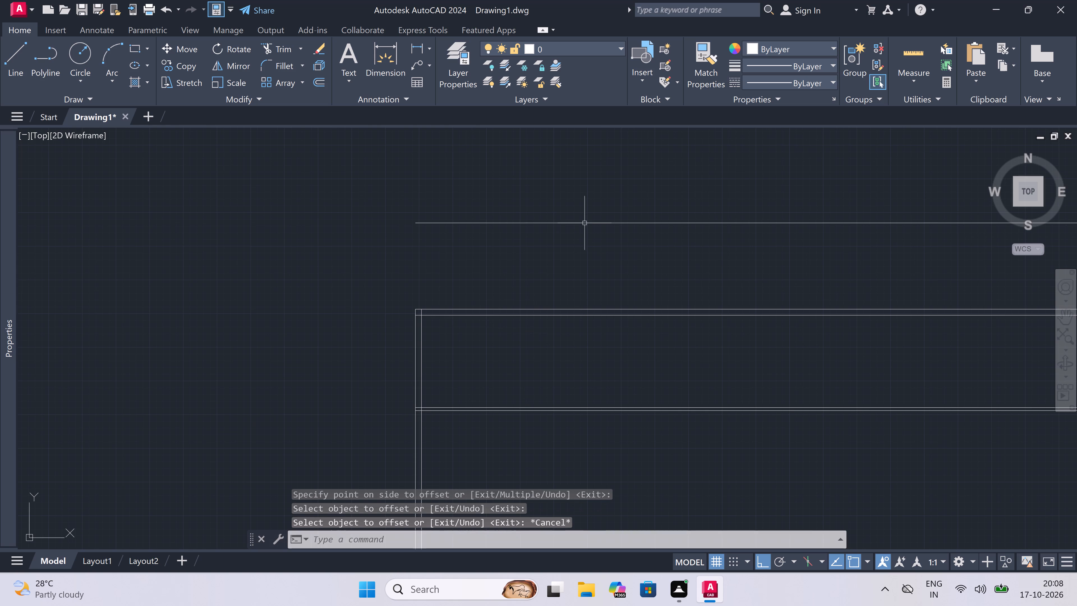
# Delete the stray horizontal line above the plan's top wall.
pyautogui.click(602, 218)
pyautogui.click(584, 237)
pyautogui.press('Delete')
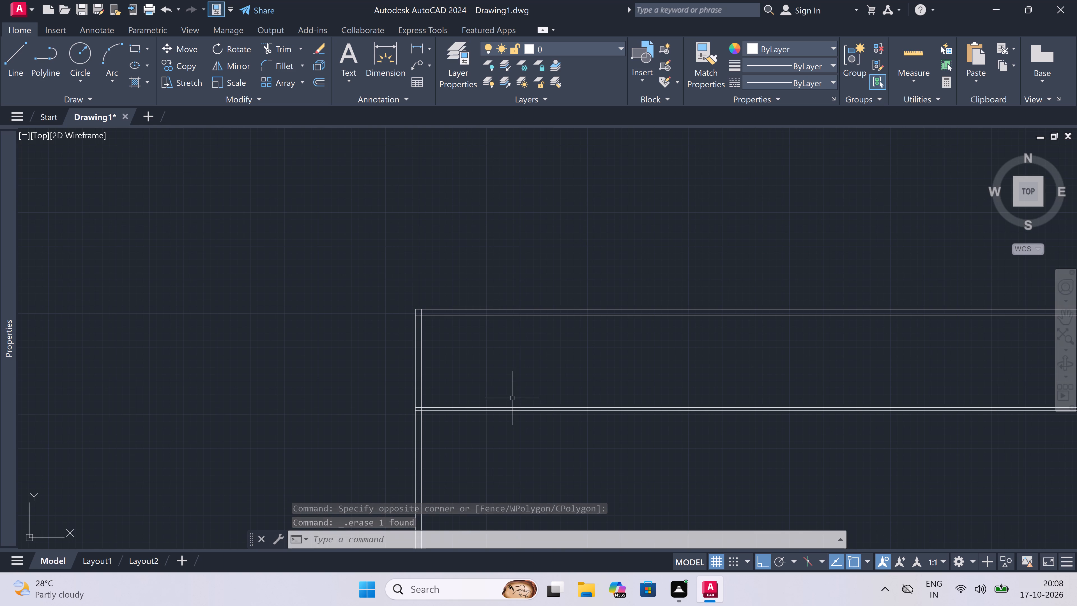
# Offset the inner line of the left wall 6' to the right to mark the small room's width.
pyautogui.scroll(1, 463, 377)
pyautogui.press('o')
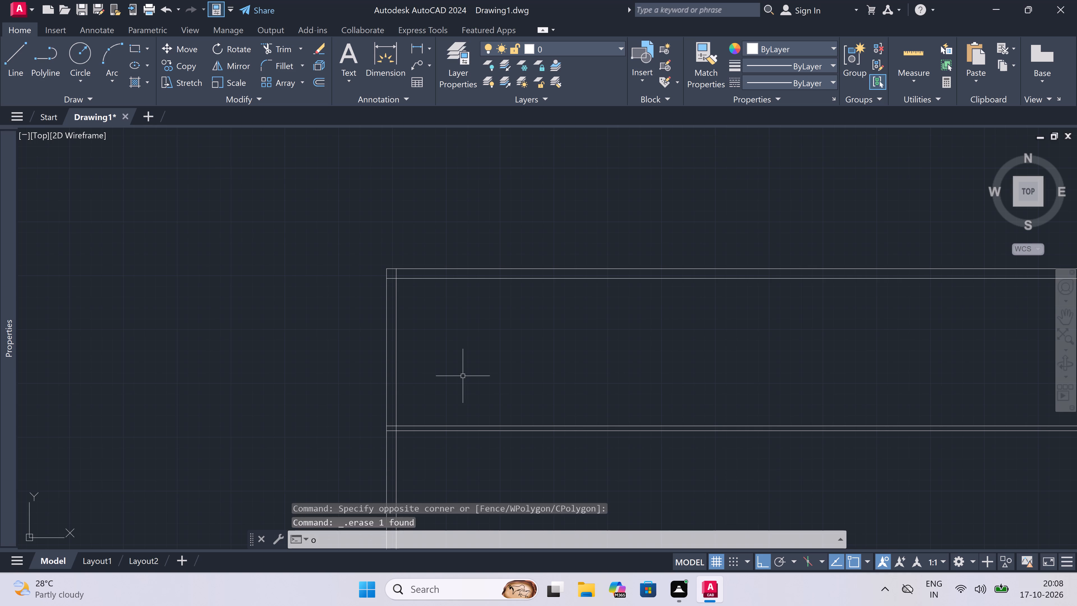
pyautogui.press('space')
pyautogui.click(399, 357)
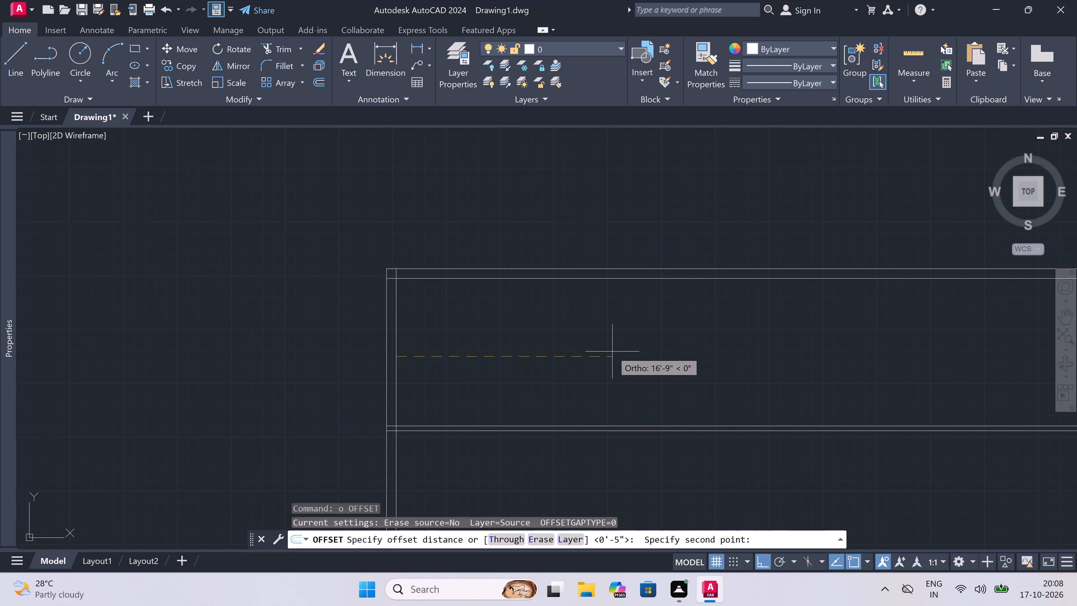
pyautogui.write("6'")
pyautogui.press('space')
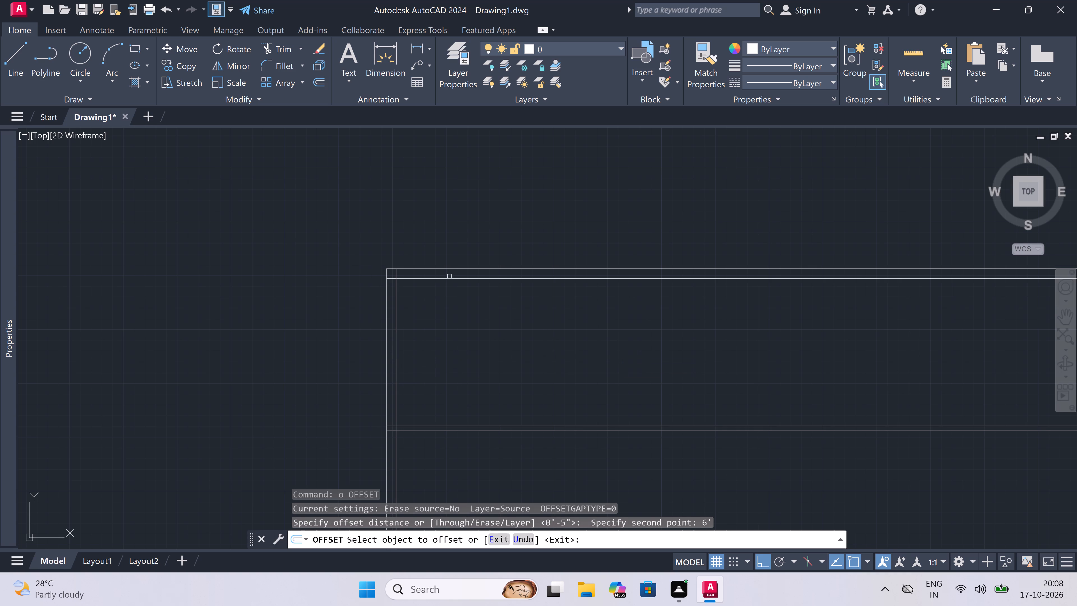
pyautogui.doubleClick(396, 333)
pyautogui.click(541, 332)
pyautogui.press('Escape')
# Offset the new vertical line 4.5" to the right to form the vertical partition thickness.
pyautogui.press('space')
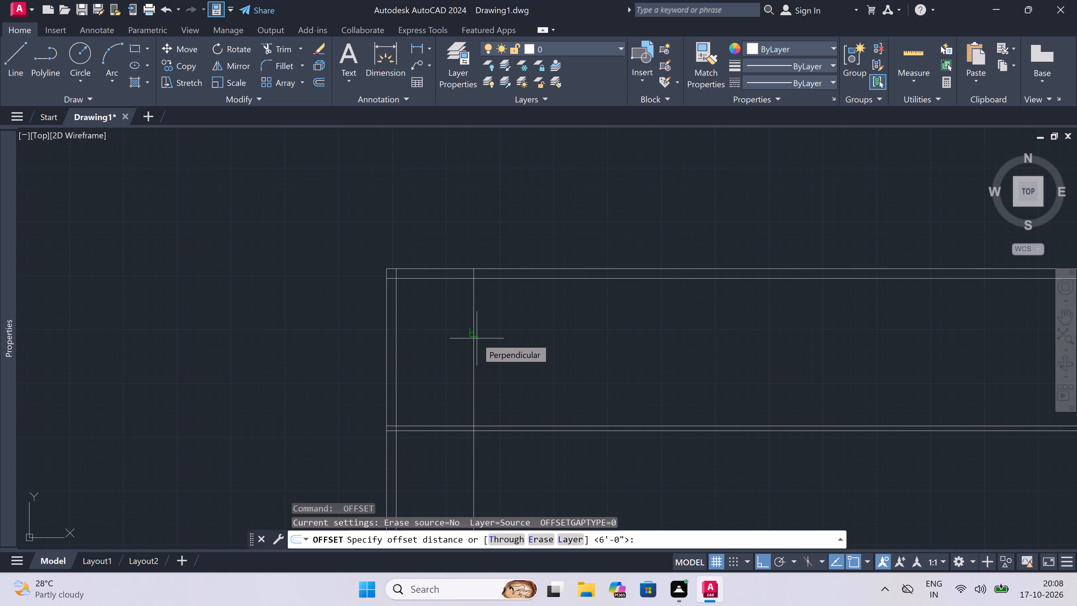
pyautogui.click(477, 338)
pyautogui.write('4.5"')
pyautogui.press('space')
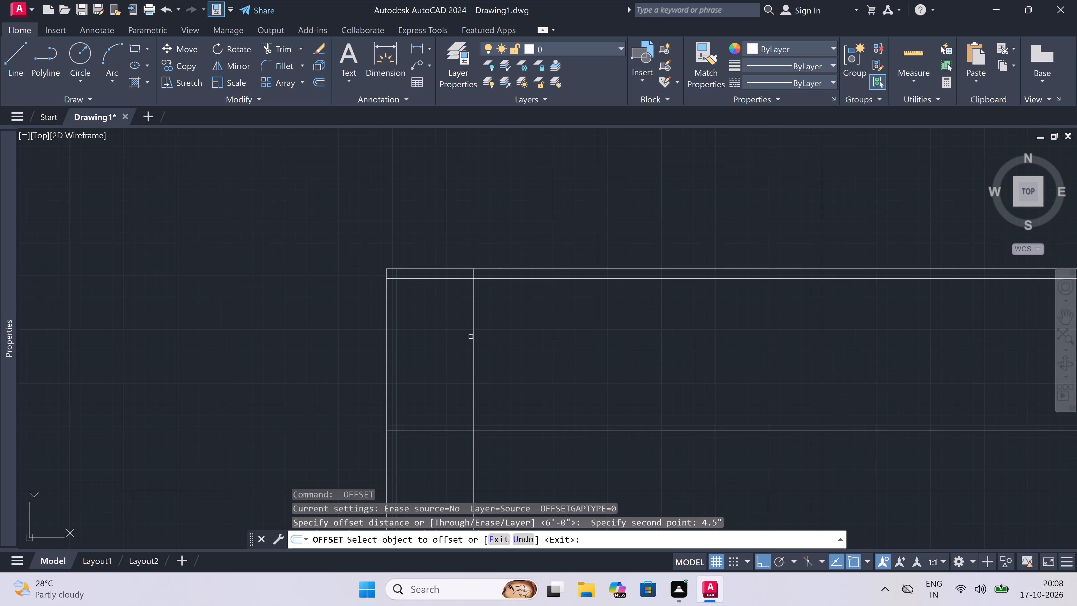
pyautogui.click(473, 336)
pyautogui.moveTo(475, 336); pyautogui.dragTo(479, 336)
pyautogui.click(509, 335)
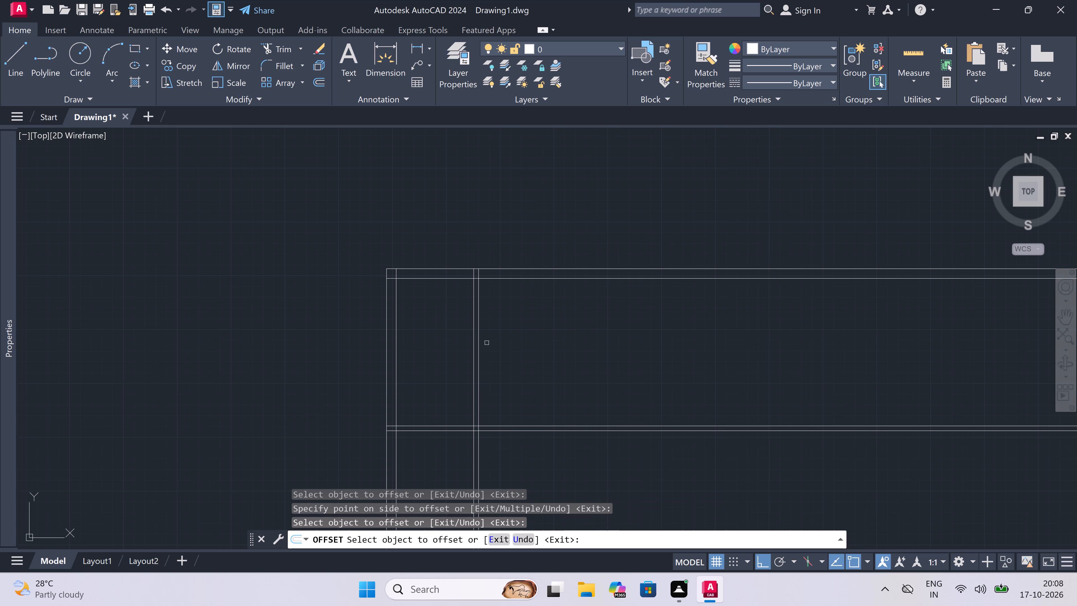
pyautogui.press('Escape')
# Offset the inner line of the top wall 4' downward to mark the depth of the small corner room.
pyautogui.press('space')
pyautogui.scroll(-1, 524, 315)
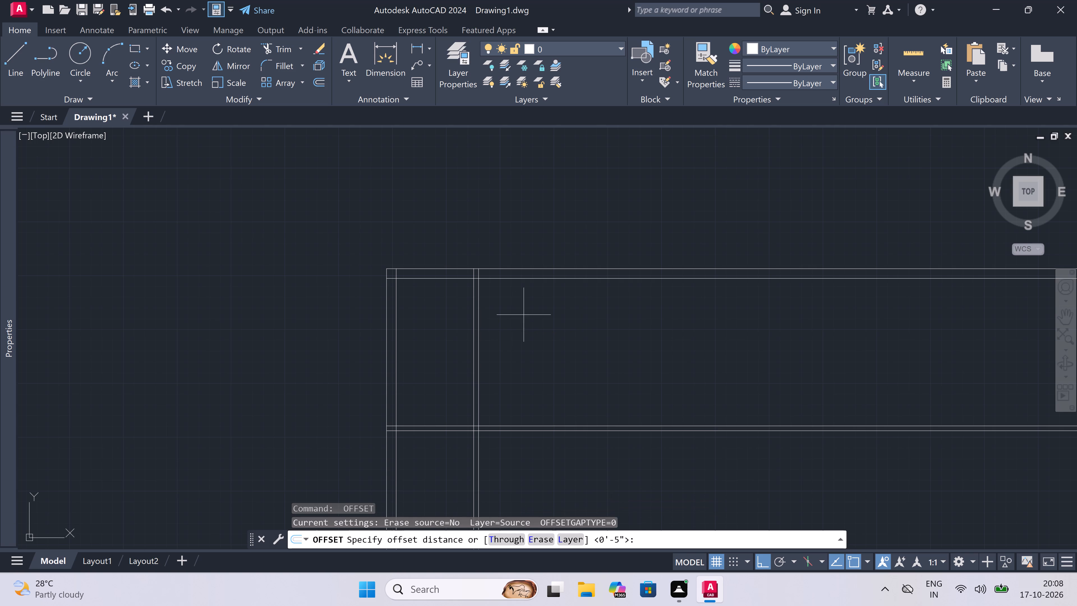
pyautogui.scroll(-1, 524, 315)
pyautogui.scroll(2, 523, 316)
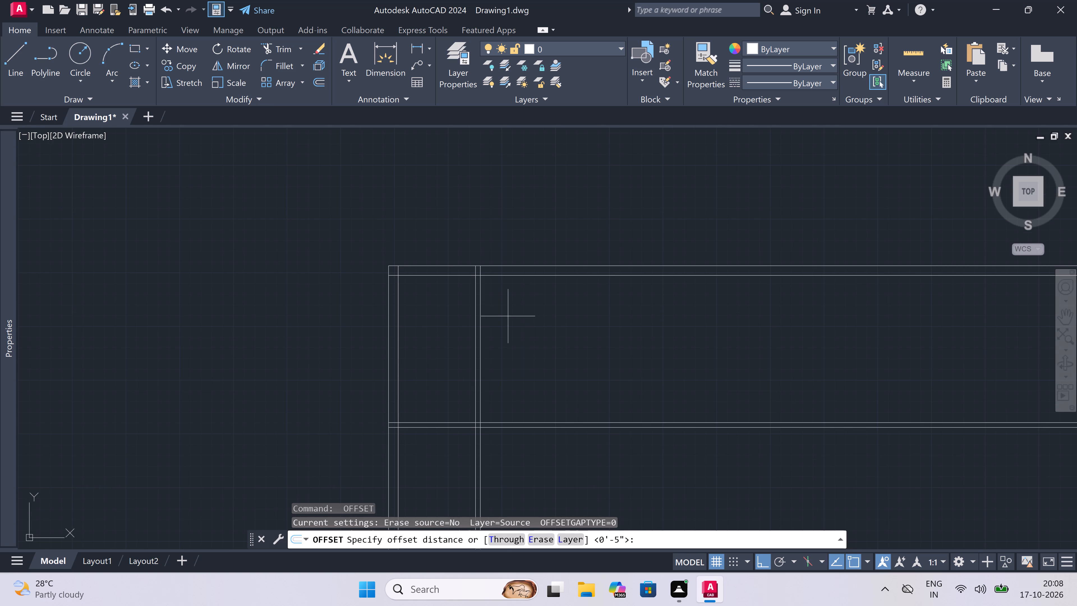
pyautogui.click(448, 277)
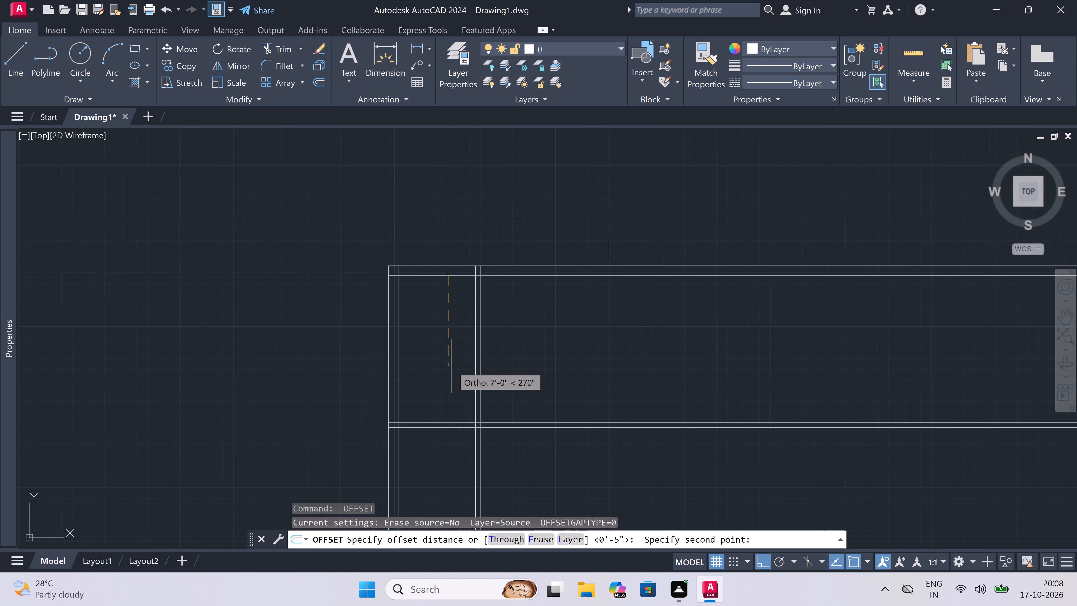
pyautogui.press('4')
pyautogui.press("'")
pyautogui.press('space')
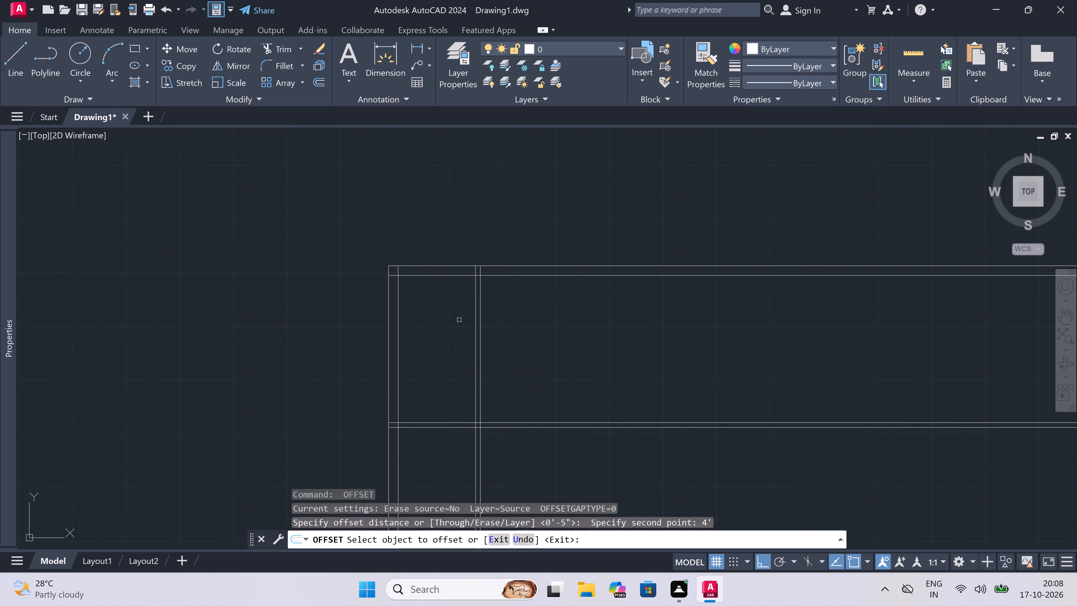
pyautogui.doubleClick(462, 274)
pyautogui.click(452, 363)
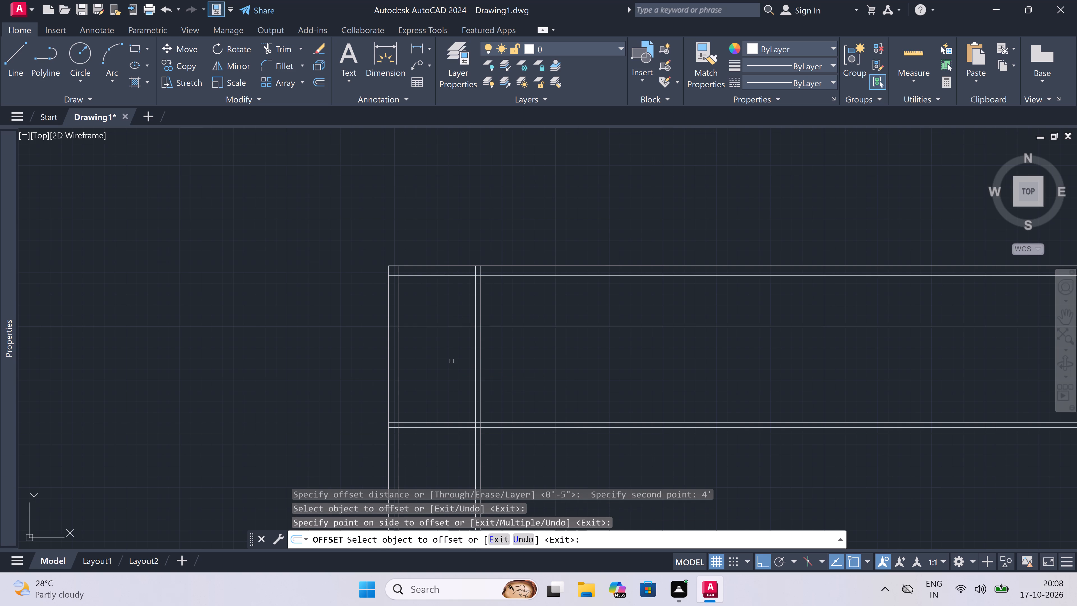
pyautogui.press('Escape')
# Offset the new horizontal line 4.5" downward to form the short partition's thickness.
pyautogui.press('space')
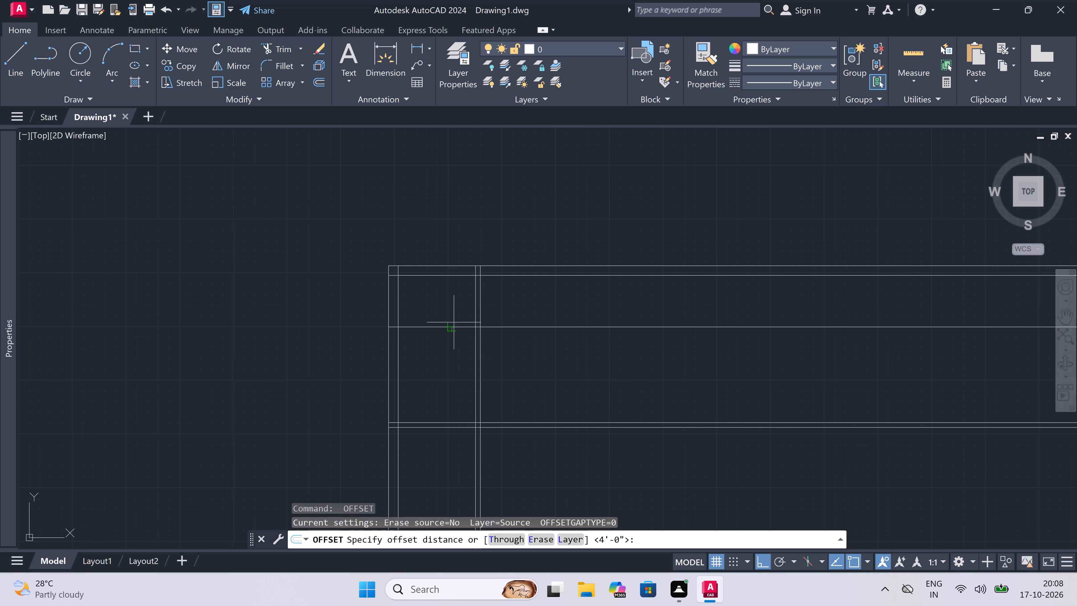
pyautogui.tripleClick(454, 322)
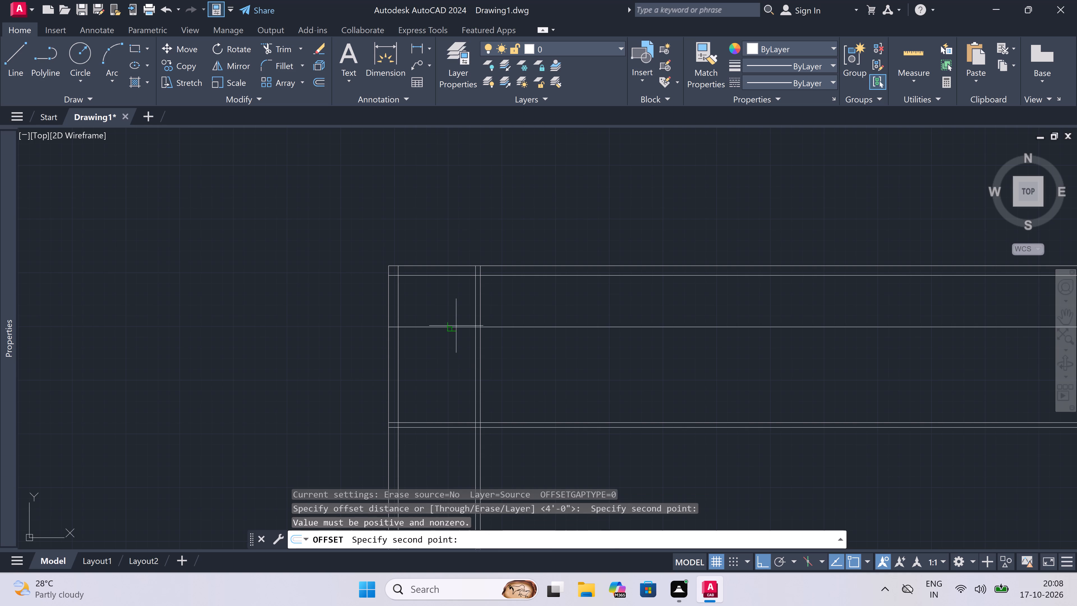
pyautogui.click(454, 327)
pyautogui.write('4.5"')
pyautogui.press('space')
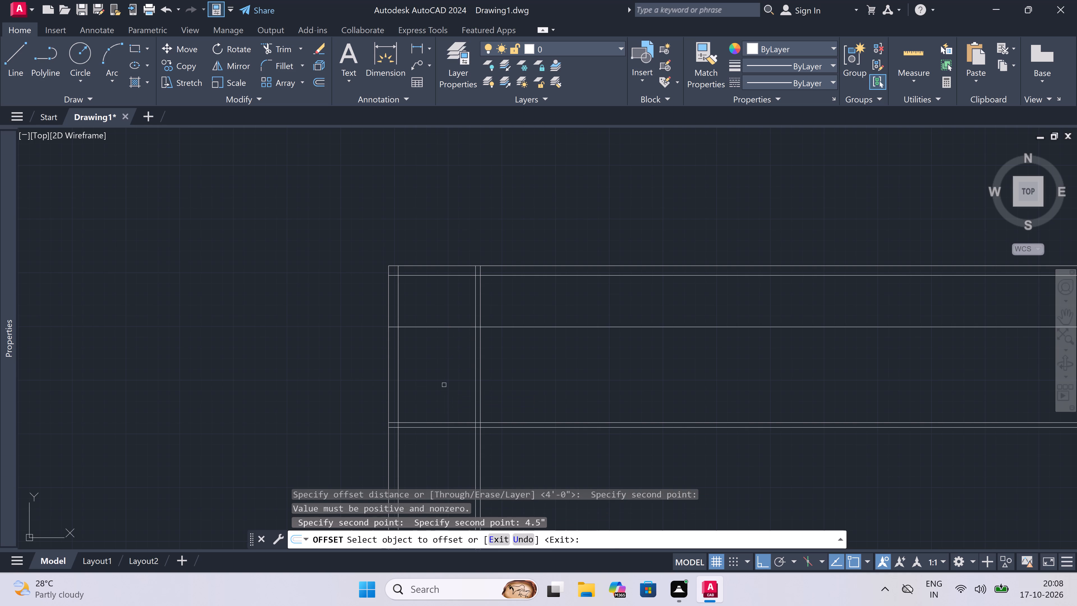
pyautogui.doubleClick(439, 328)
pyautogui.doubleClick(428, 382)
pyautogui.press('Escape')
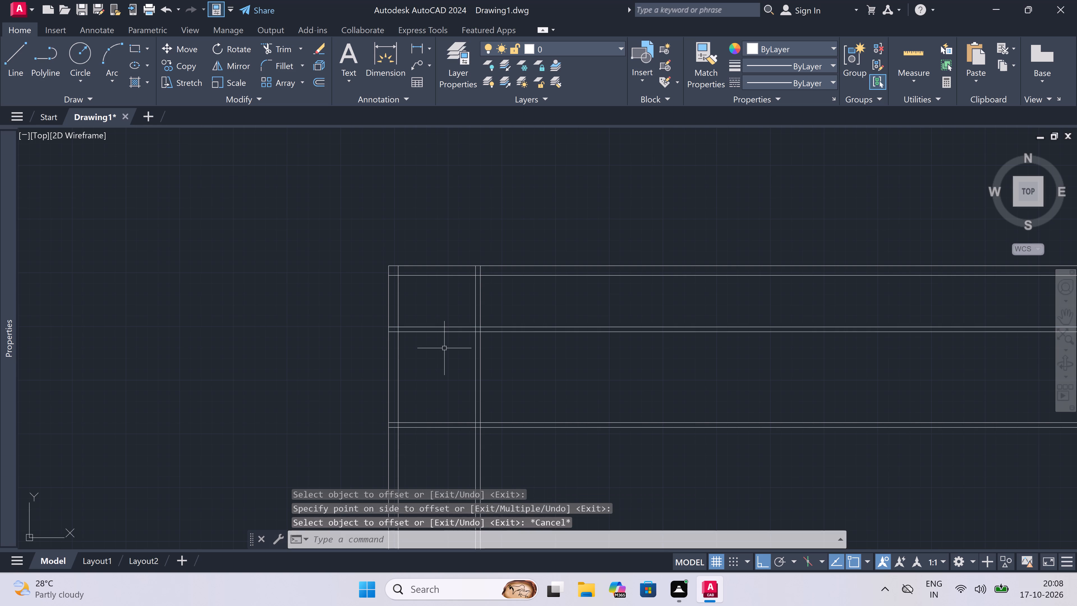
# Trim both short partition lines where they extend to the right beyond the vertical partition.
pyautogui.write('tr')
pyautogui.press('space')
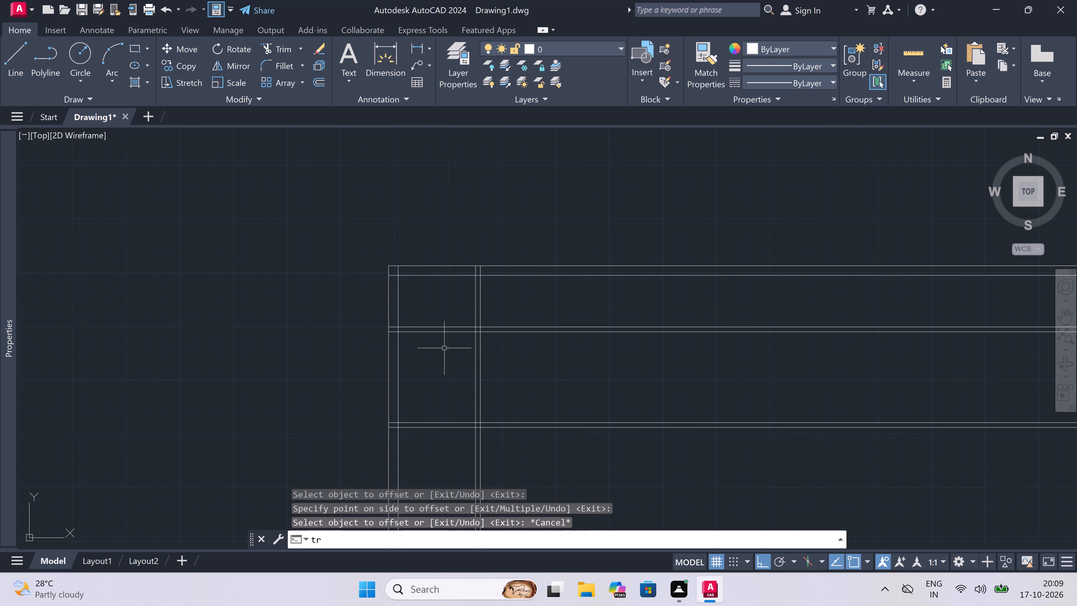
pyautogui.click(524, 339)
pyautogui.click(530, 316)
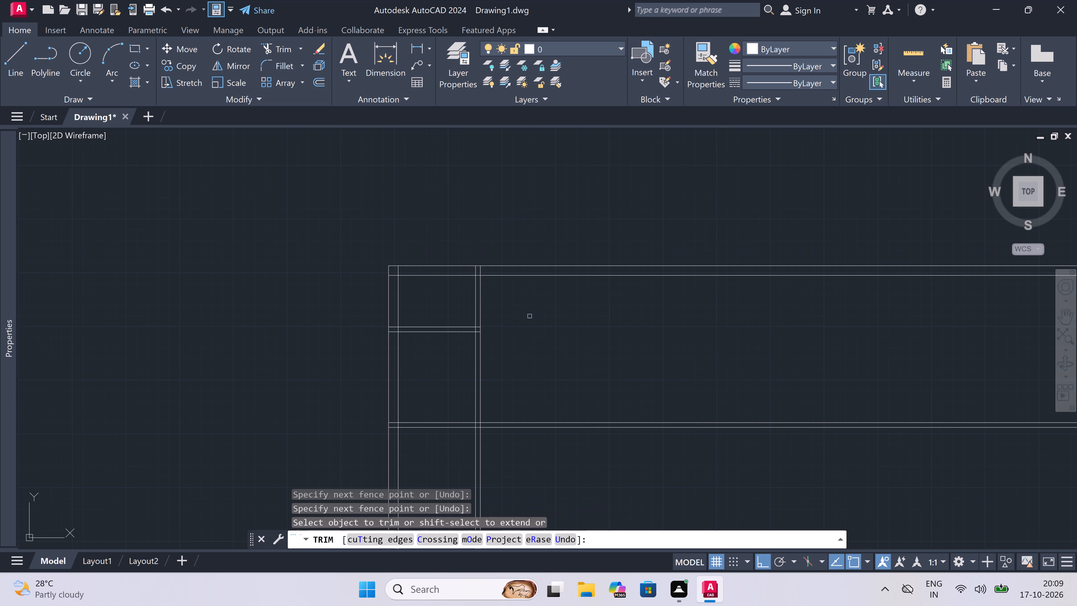
# Trim the overlapping wall lines at the upper-left corner and where the vertical partition meets the top wall.
pyautogui.scroll(2, 450, 267)
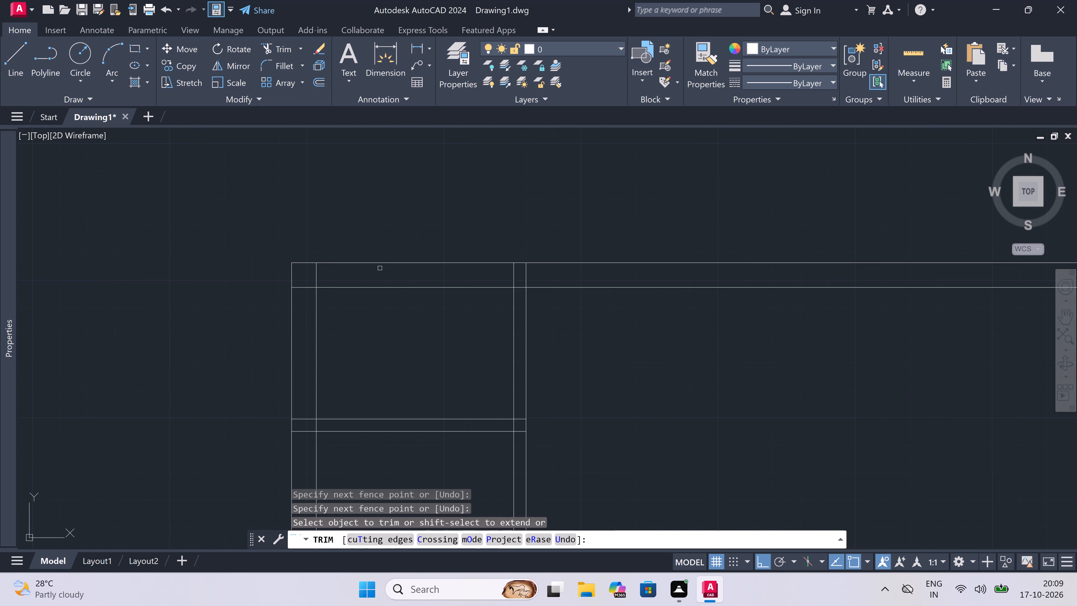
pyautogui.scroll(1, 358, 268)
pyautogui.click(280, 295)
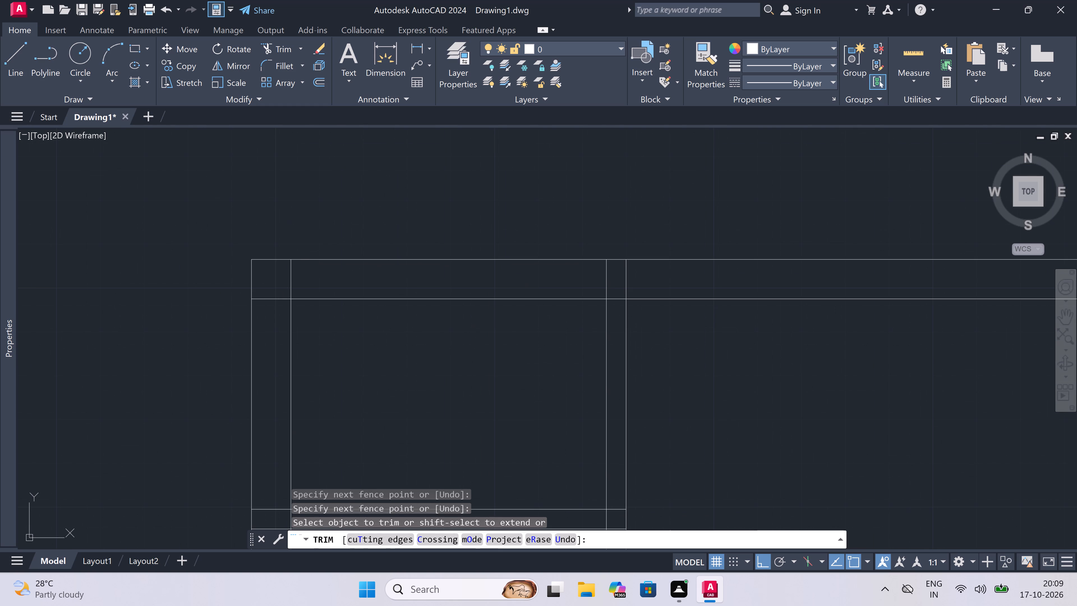
pyautogui.click(273, 309)
pyautogui.click(283, 274)
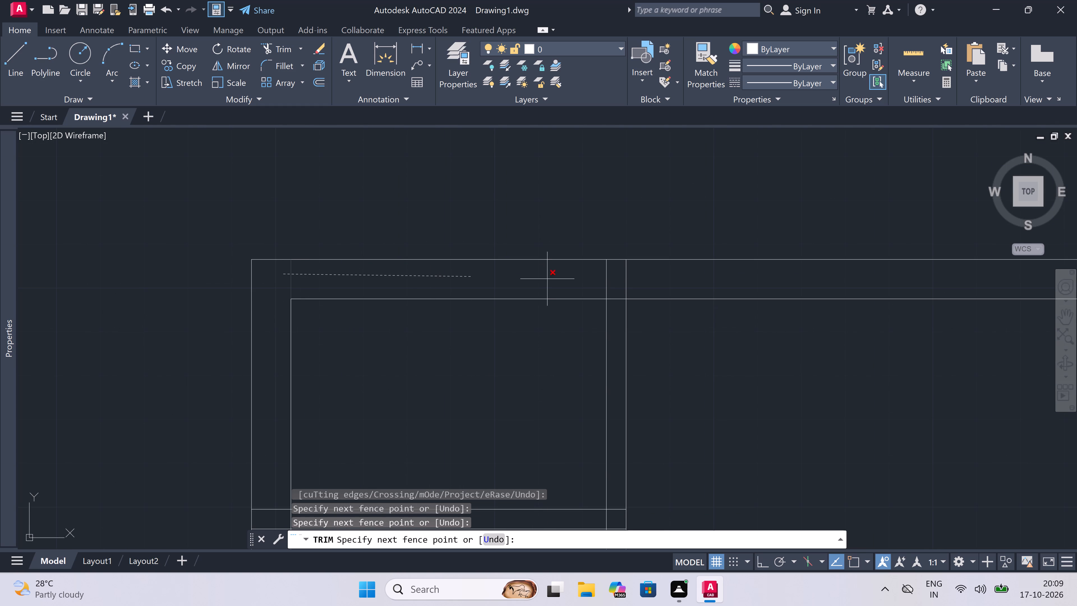
pyautogui.click(716, 287)
pyautogui.scroll(1, 626, 292)
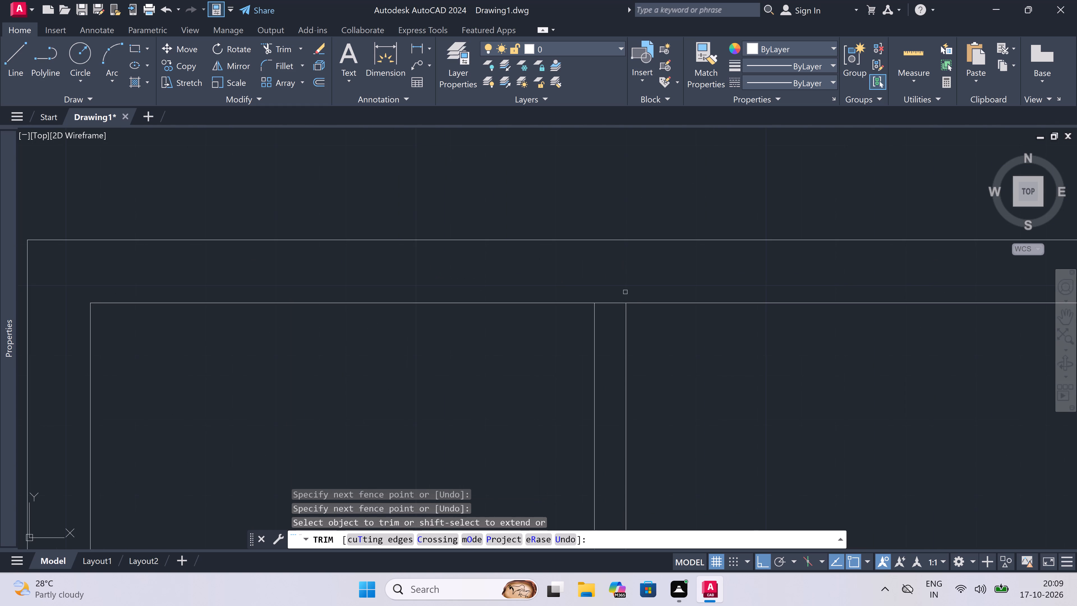
pyautogui.scroll(2, 605, 303)
pyautogui.click(605, 303)
# Trim the overlapping lines where the short partition meets the vertical partition and the left outer wall.
pyautogui.scroll(-5, 582, 252)
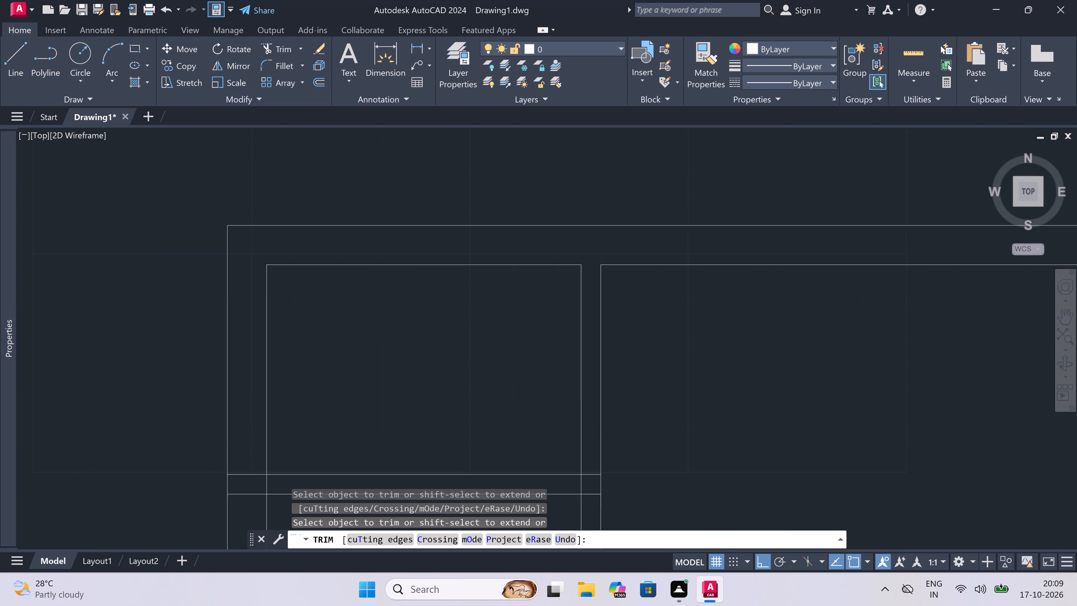
pyautogui.scroll(-1, 582, 252)
pyautogui.scroll(4, 583, 315)
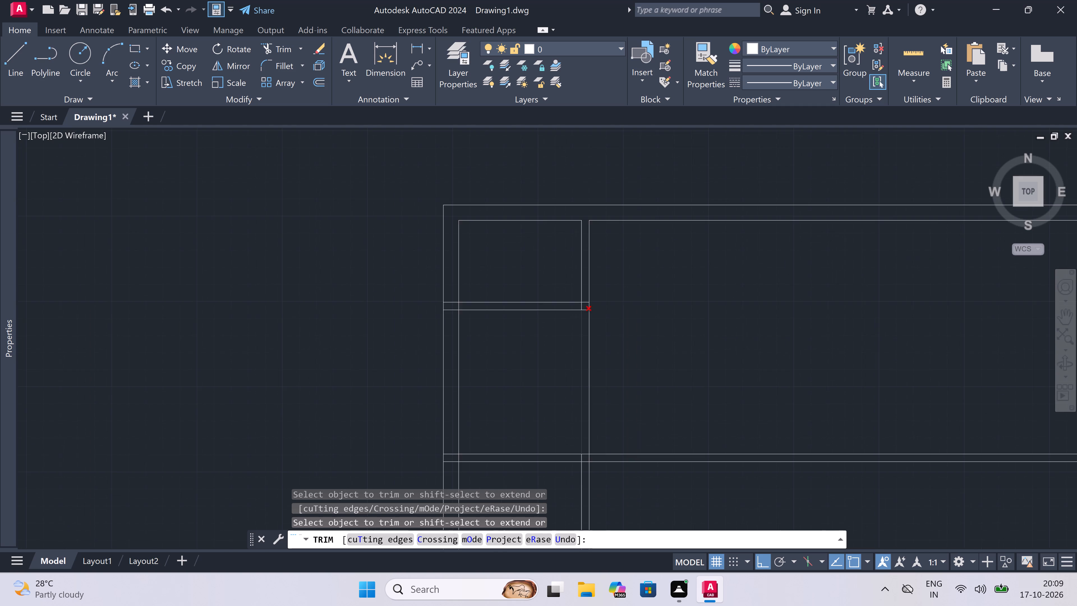
pyautogui.scroll(1, 588, 303)
pyautogui.click(588, 303)
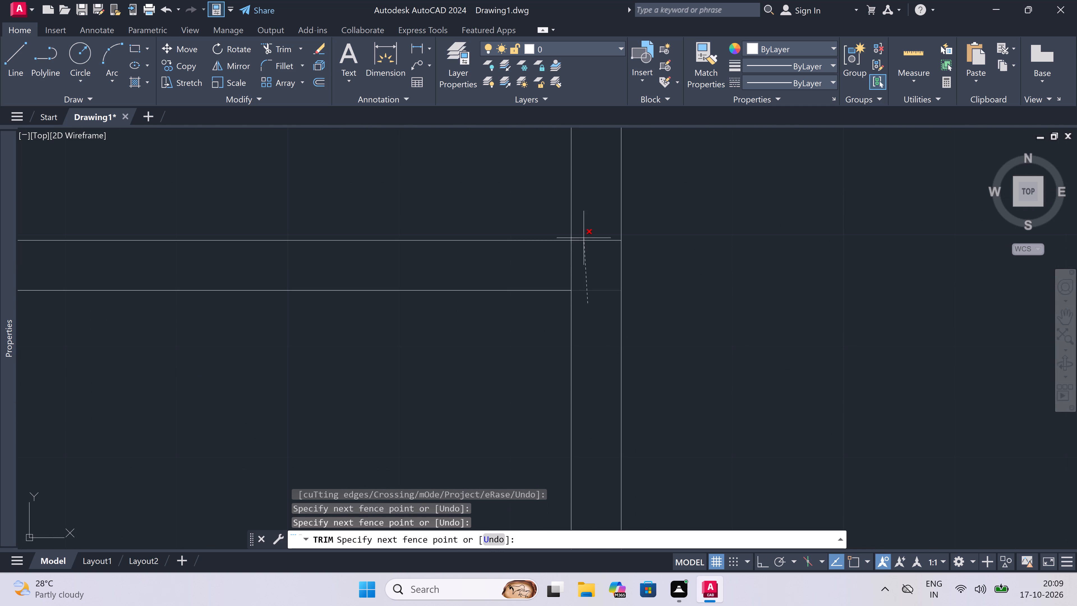
pyautogui.tripleClick(584, 237)
pyautogui.click(579, 264)
pyautogui.click(589, 264)
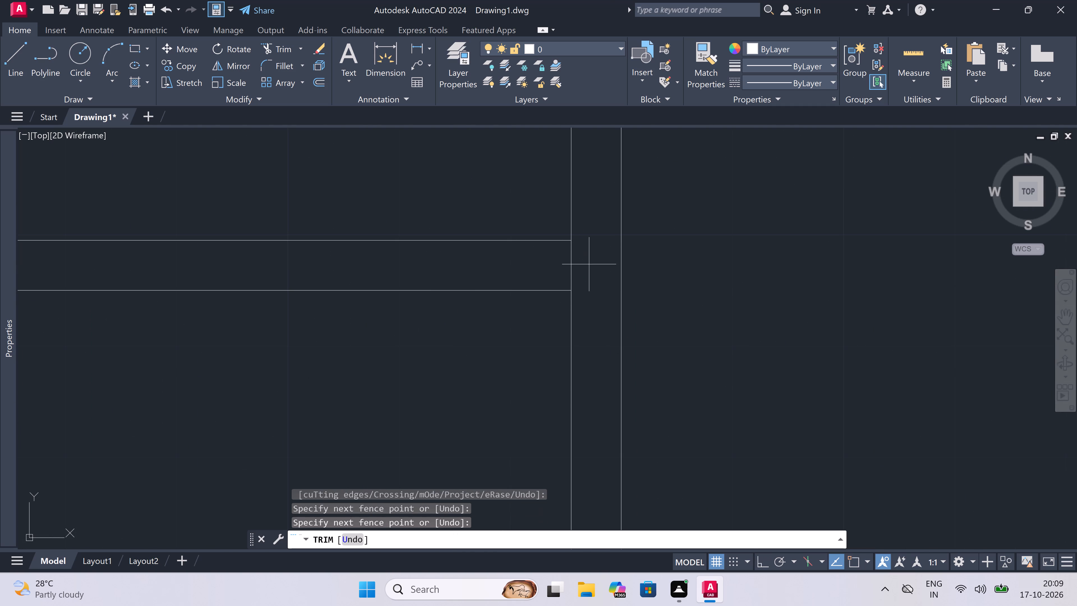
pyautogui.scroll(-4, 528, 263)
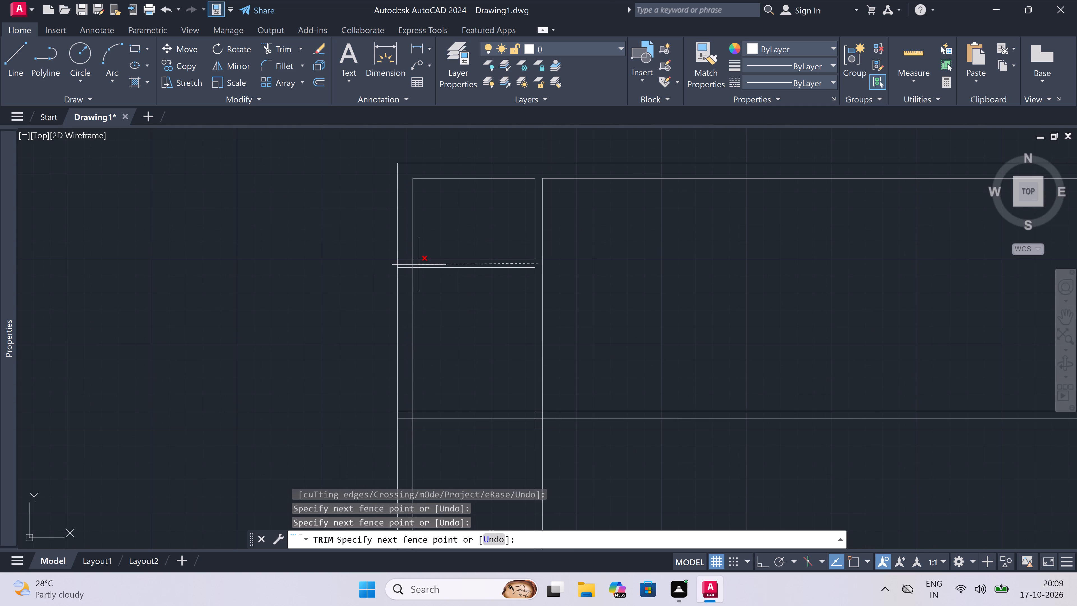
pyautogui.scroll(3, 416, 265)
pyautogui.click(380, 265)
pyautogui.click(368, 225)
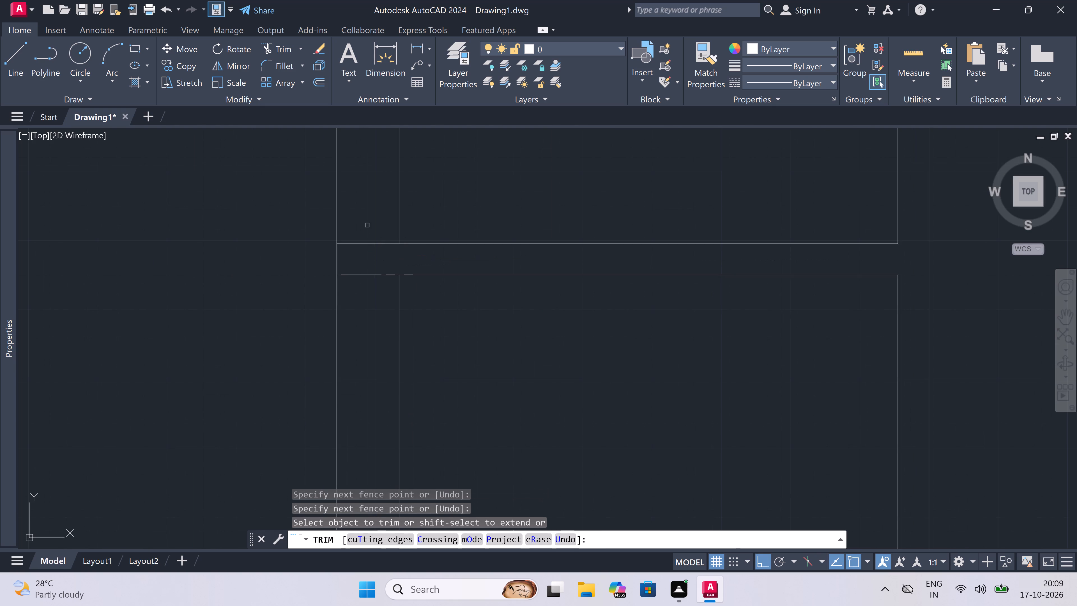
pyautogui.doubleClick(364, 292)
# Trim the overlapping lines where the long horizontal partition meets the left outer wall and crosses the vertical partition.
pyautogui.scroll(-5, 437, 246)
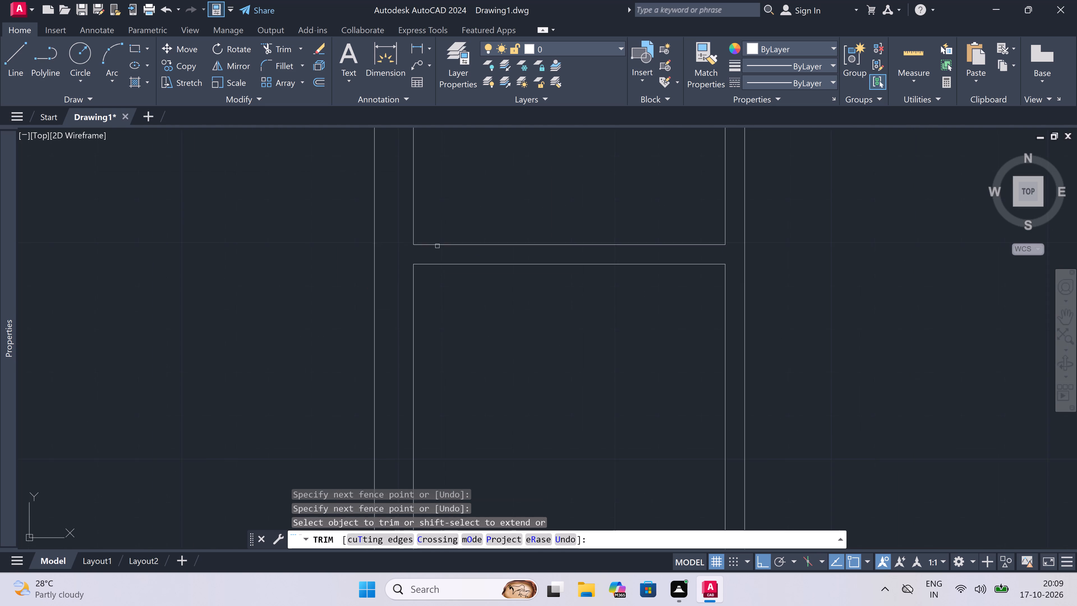
pyautogui.scroll(2, 425, 348)
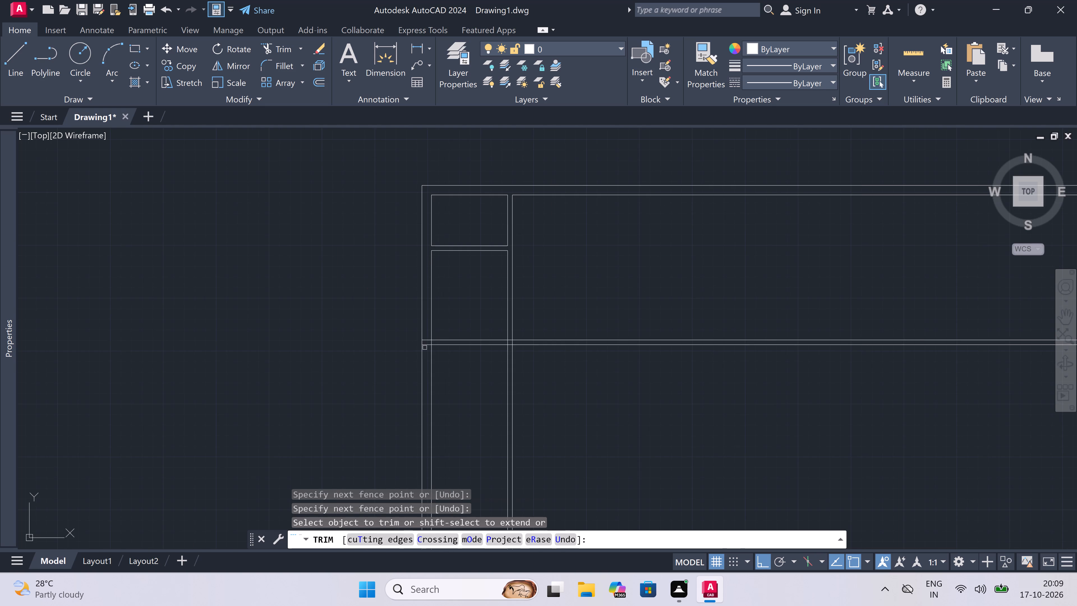
pyautogui.scroll(2, 425, 348)
pyautogui.click(425, 348)
pyautogui.click(429, 297)
pyautogui.click(433, 327)
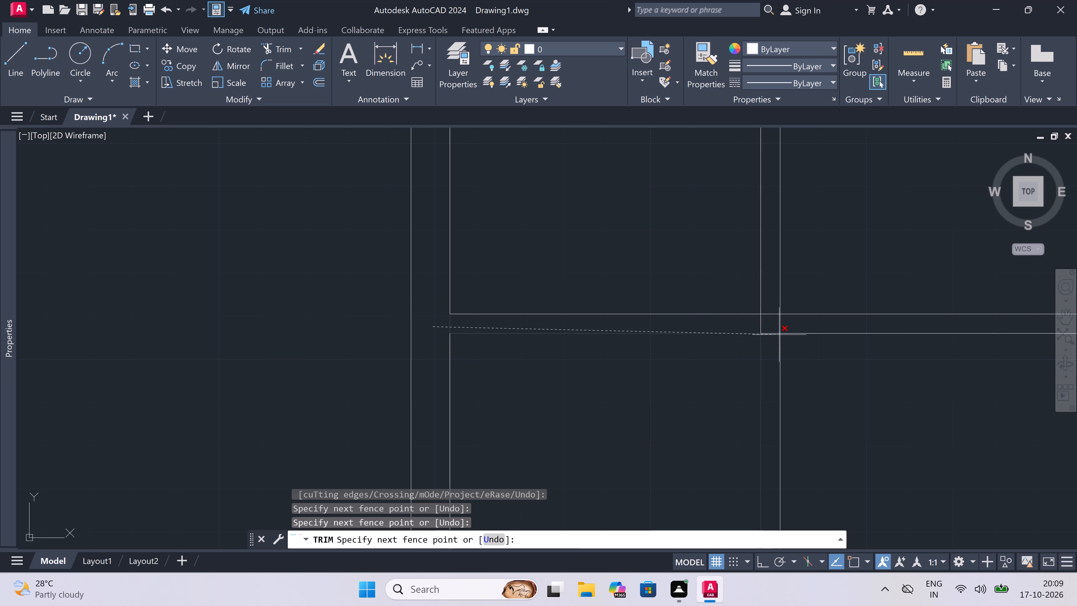
pyautogui.click(796, 324)
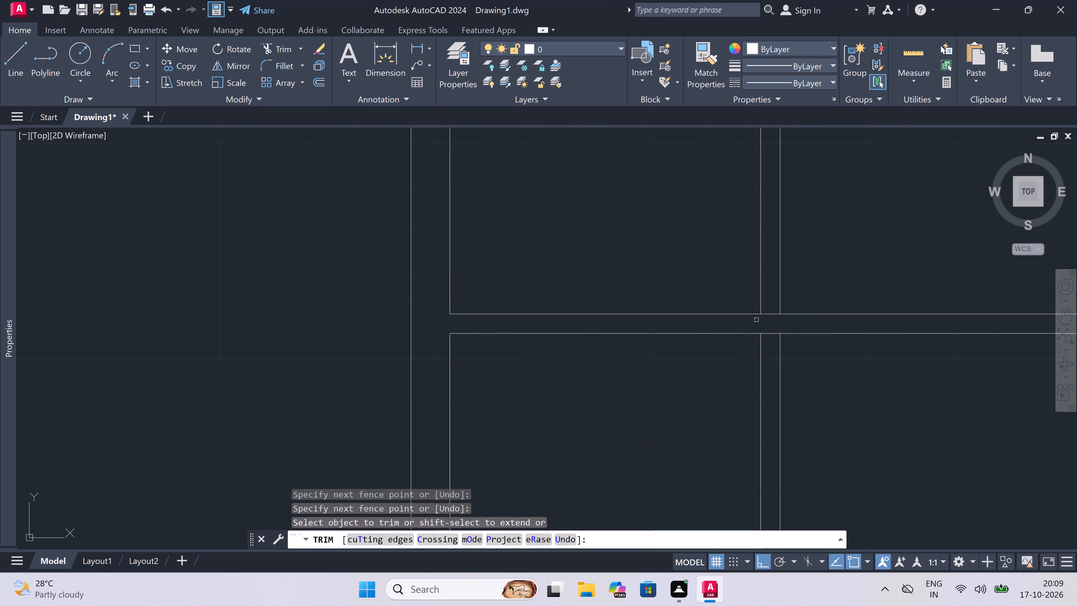
# Trim away both vertical partition lines below the long horizontal partition.
pyautogui.scroll(-5, 604, 319)
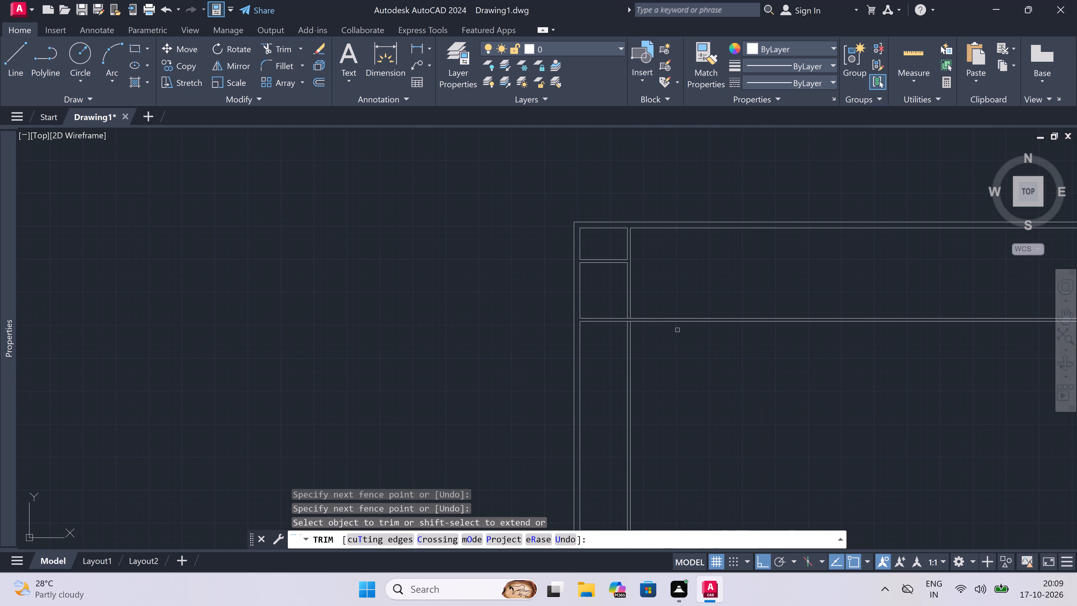
pyautogui.click(696, 345)
pyautogui.doubleClick(615, 379)
pyautogui.press('Escape')
# Offset the vertical partition's right-hand line 10'7" to the right to set the next room's width.
pyautogui.scroll(-2, 615, 377)
pyautogui.scroll(3, 632, 343)
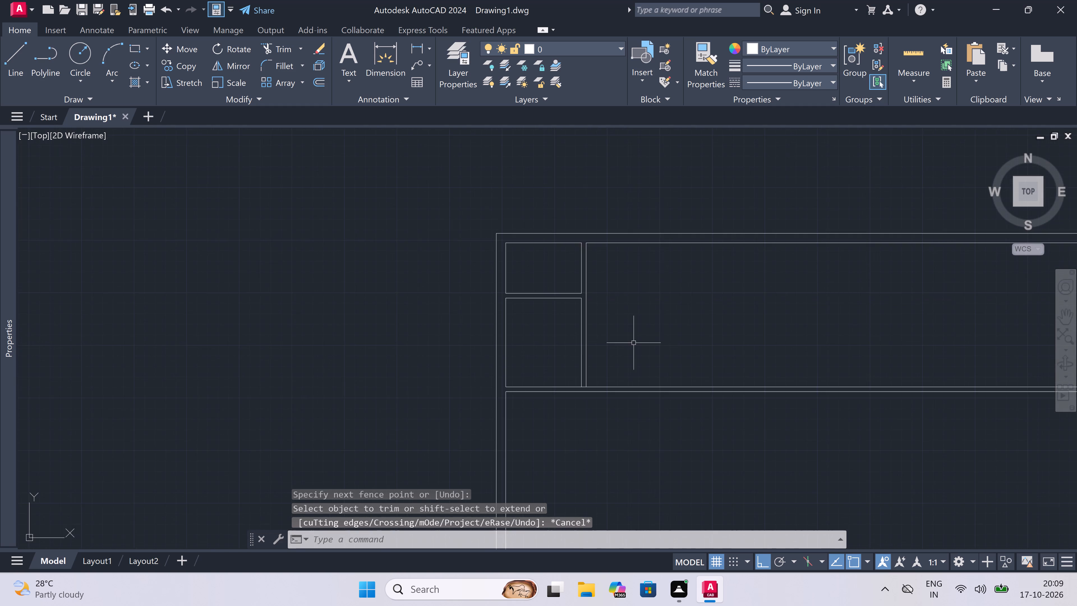
pyautogui.scroll(1, 650, 320)
pyautogui.press('o')
pyautogui.press('space')
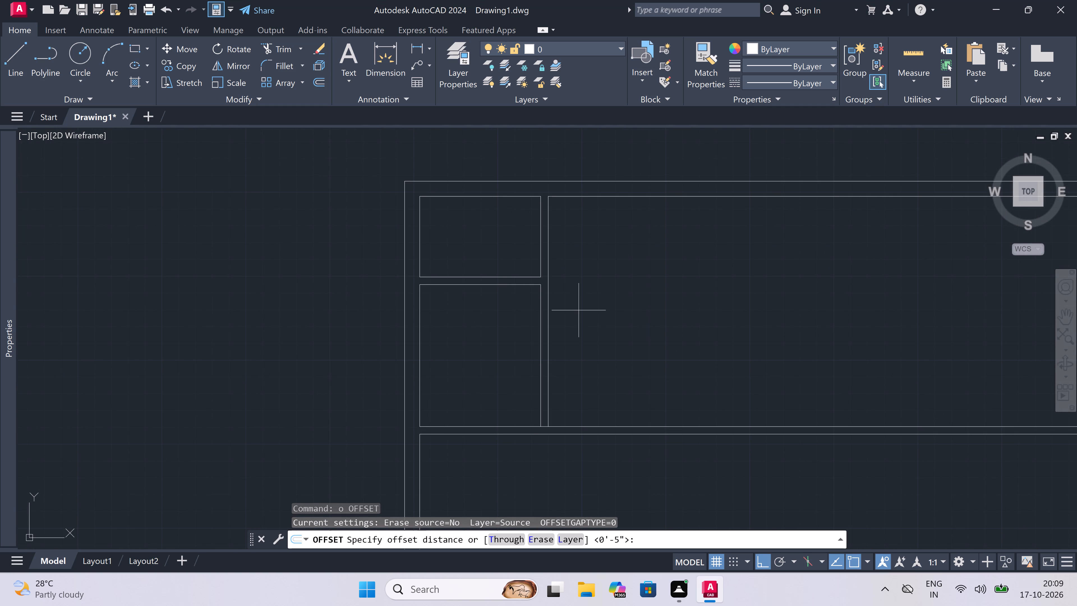
pyautogui.click(549, 311)
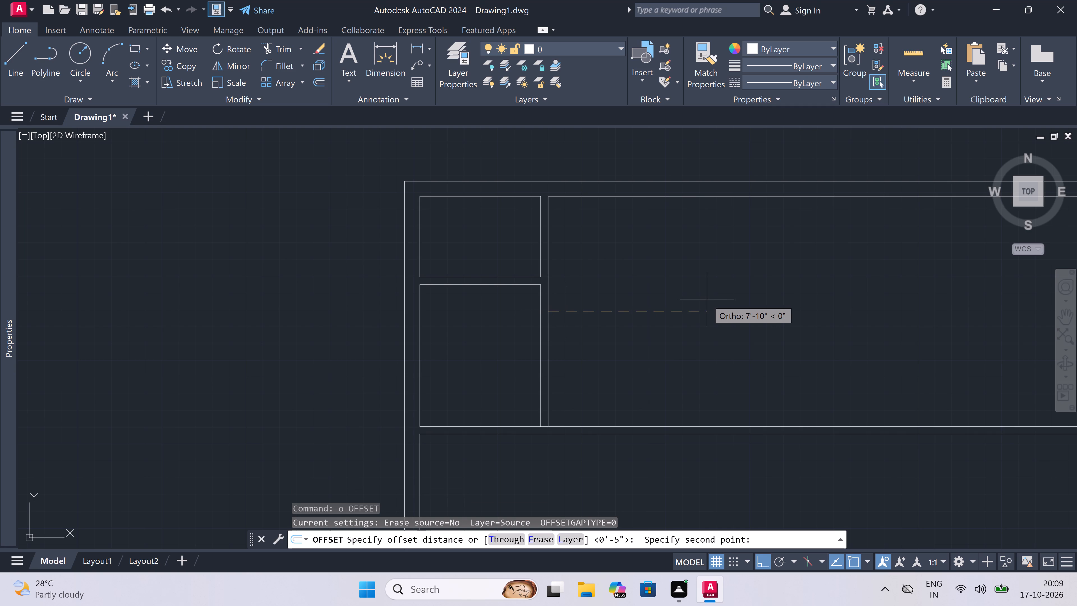
pyautogui.write("10'")
pyautogui.write('7"')
pyautogui.press('space')
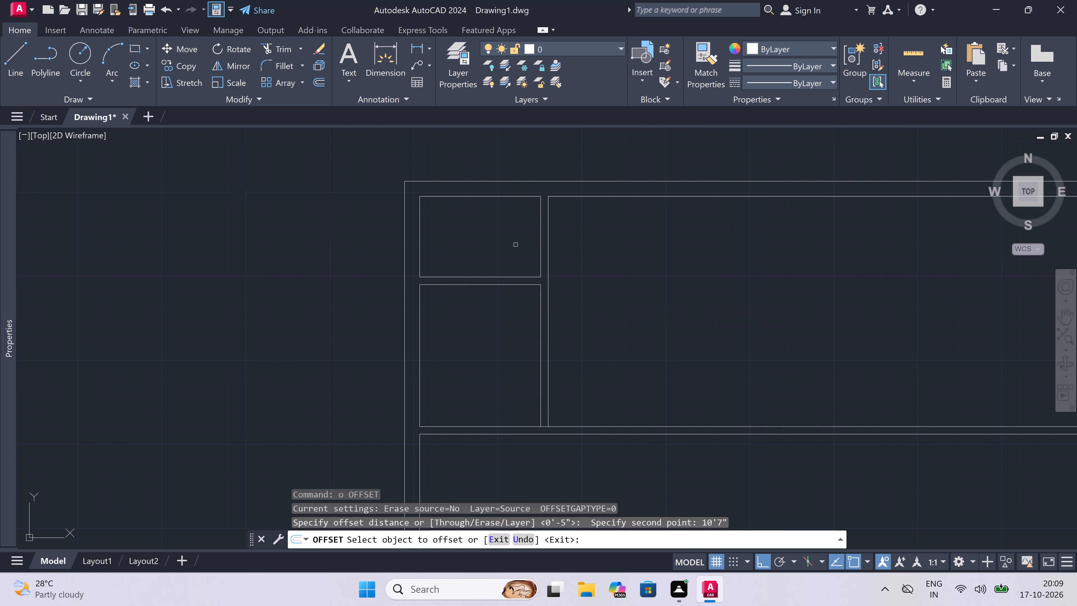
pyautogui.tripleClick(548, 239)
pyautogui.tripleClick(734, 272)
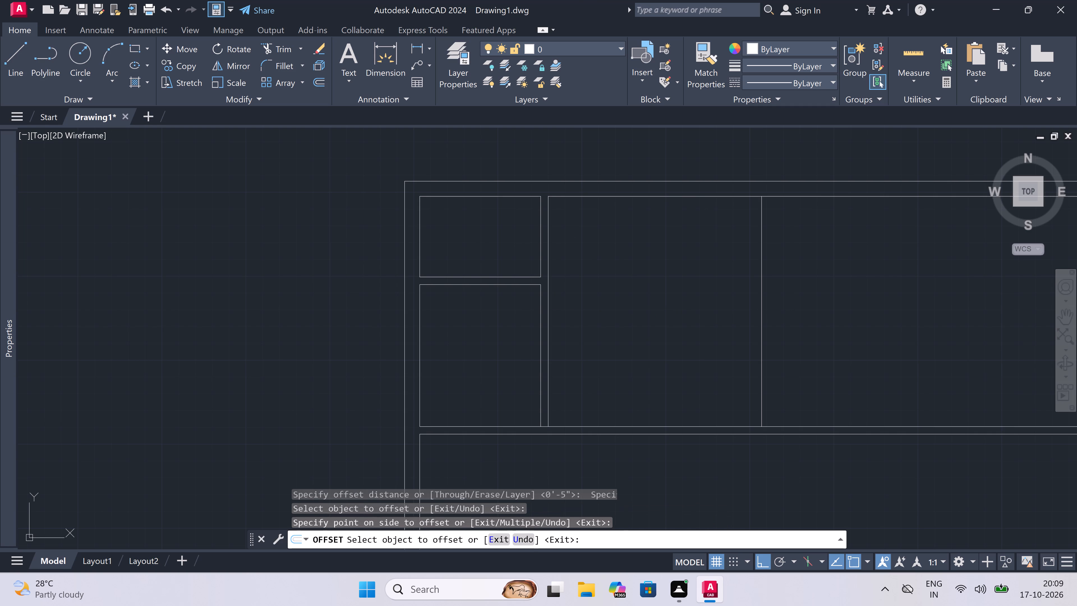
pyautogui.press('Escape')
# Offset the new vertical line 4.5" to the right to form the second vertical partition's thickness.
pyautogui.press('space')
pyautogui.doubleClick(758, 278)
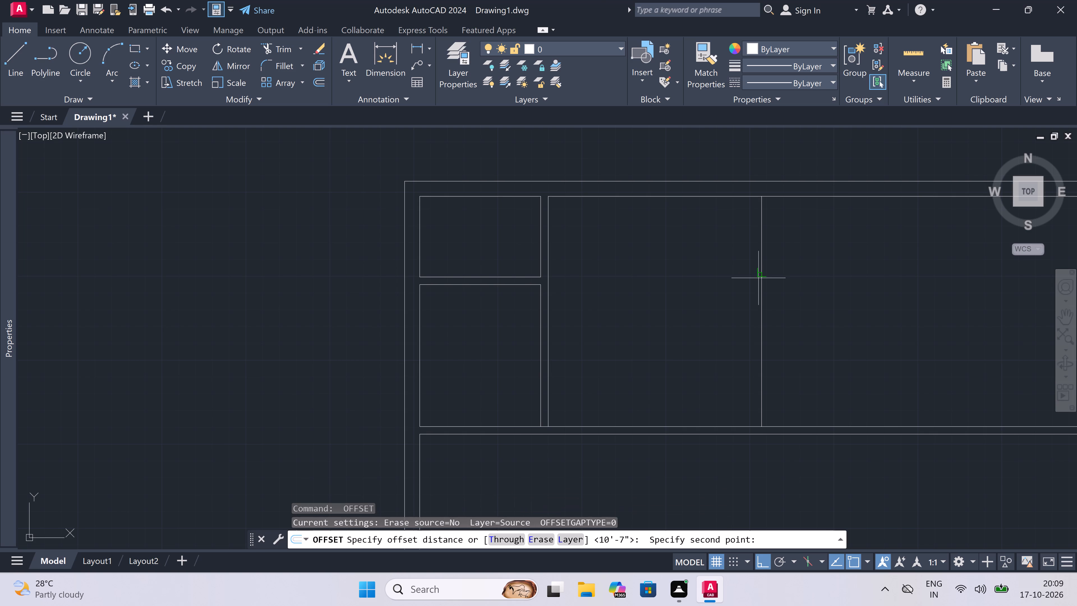
pyautogui.write('4.5"')
pyautogui.press('space')
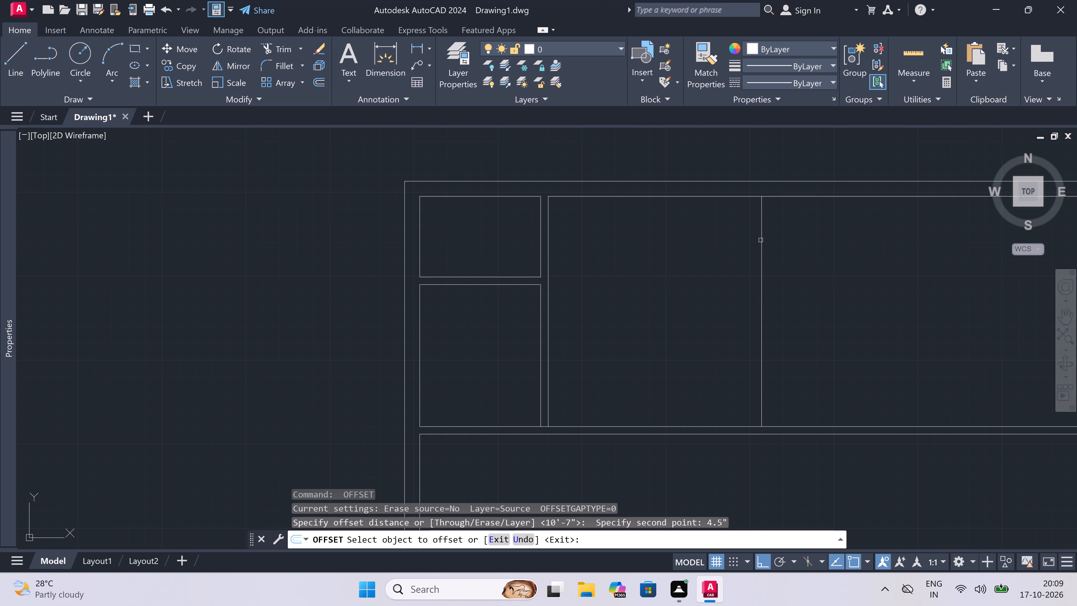
pyautogui.click(761, 240)
pyautogui.doubleClick(800, 245)
pyautogui.press('Escape')
# Offset the second vertical partition's right-hand line 10'7" to the right for the following room.
pyautogui.scroll(-2, 415, 362)
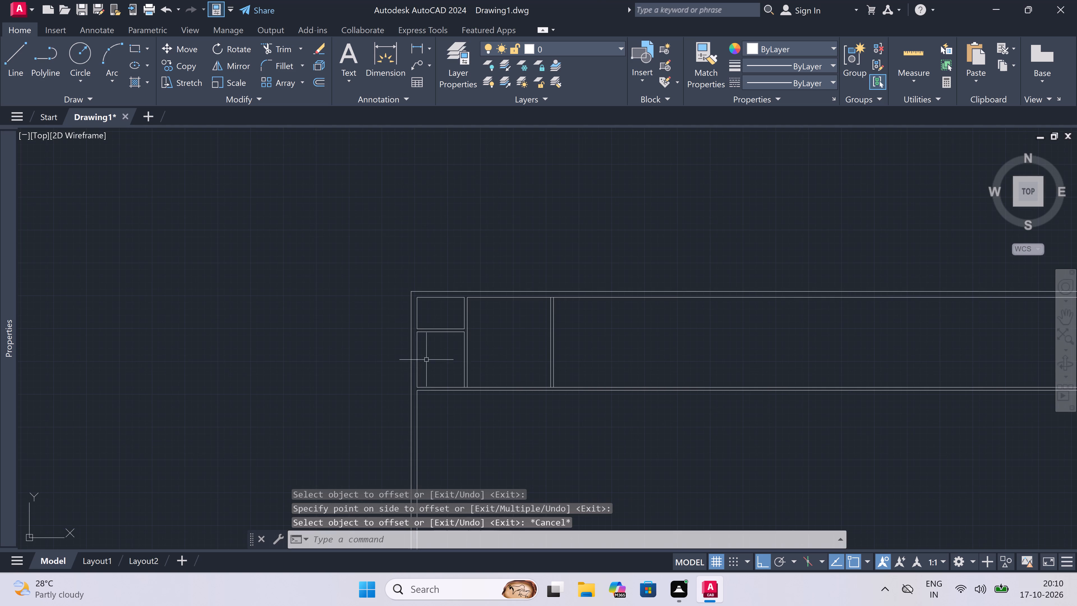
pyautogui.scroll(2, 544, 360)
pyautogui.press('space')
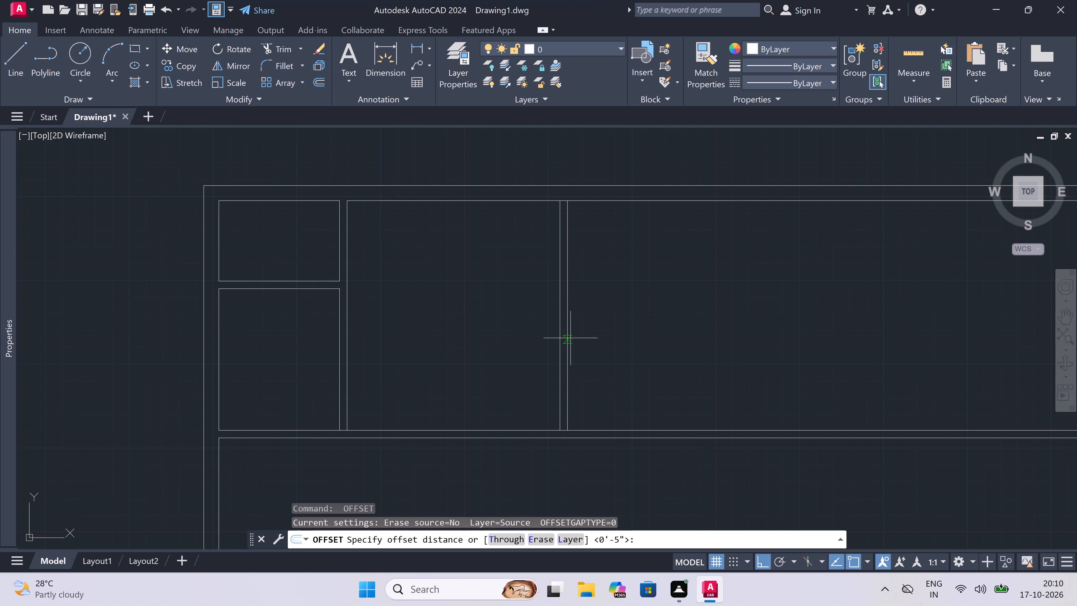
pyautogui.click(569, 337)
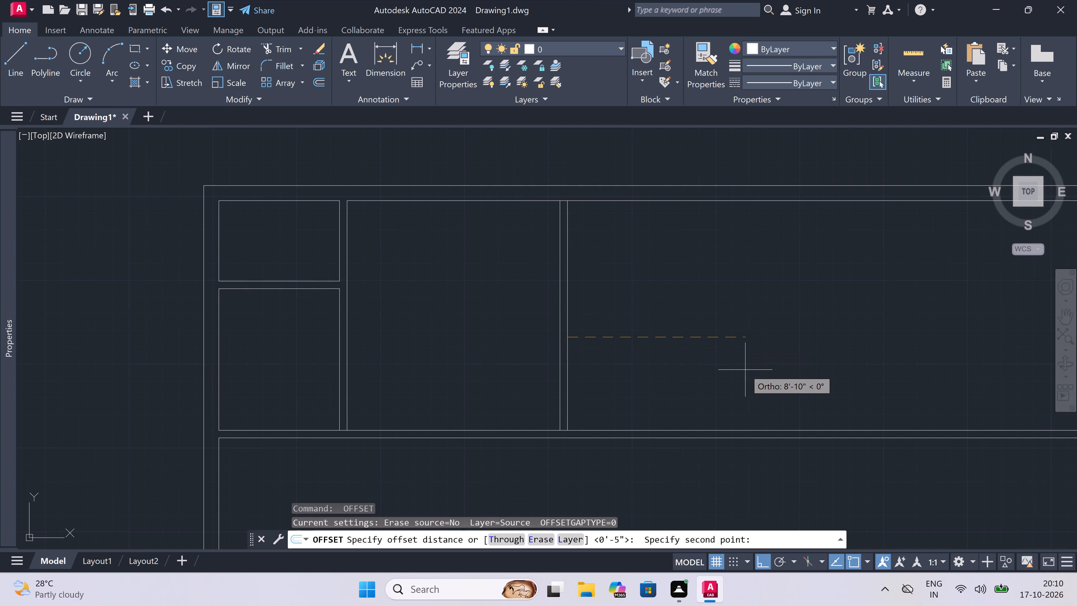
pyautogui.write("10'")
pyautogui.write('7"')
pyautogui.press('space')
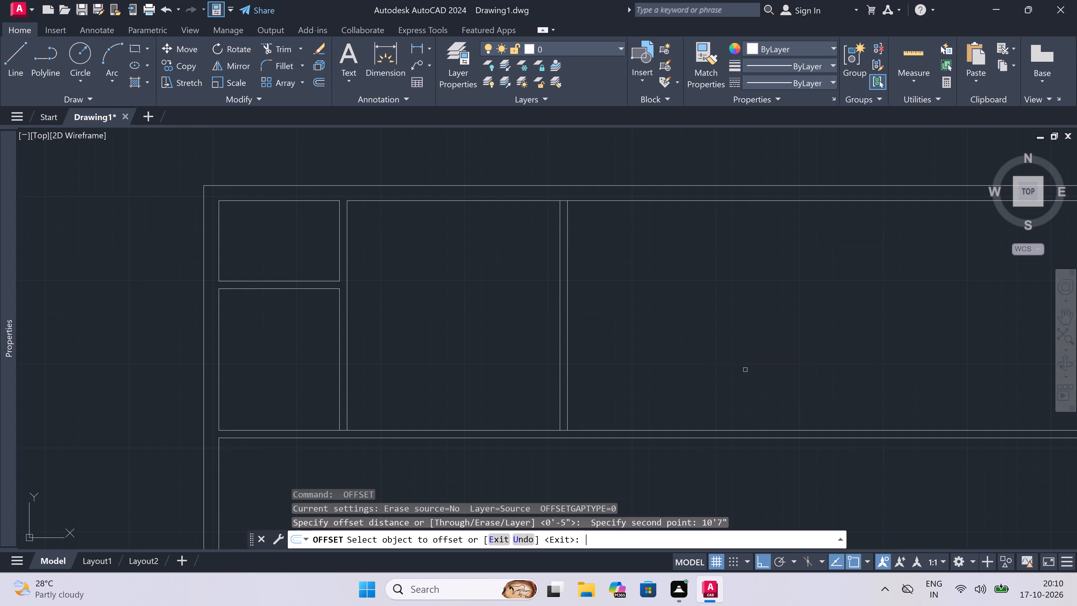
pyautogui.doubleClick(568, 367)
pyautogui.click(678, 360)
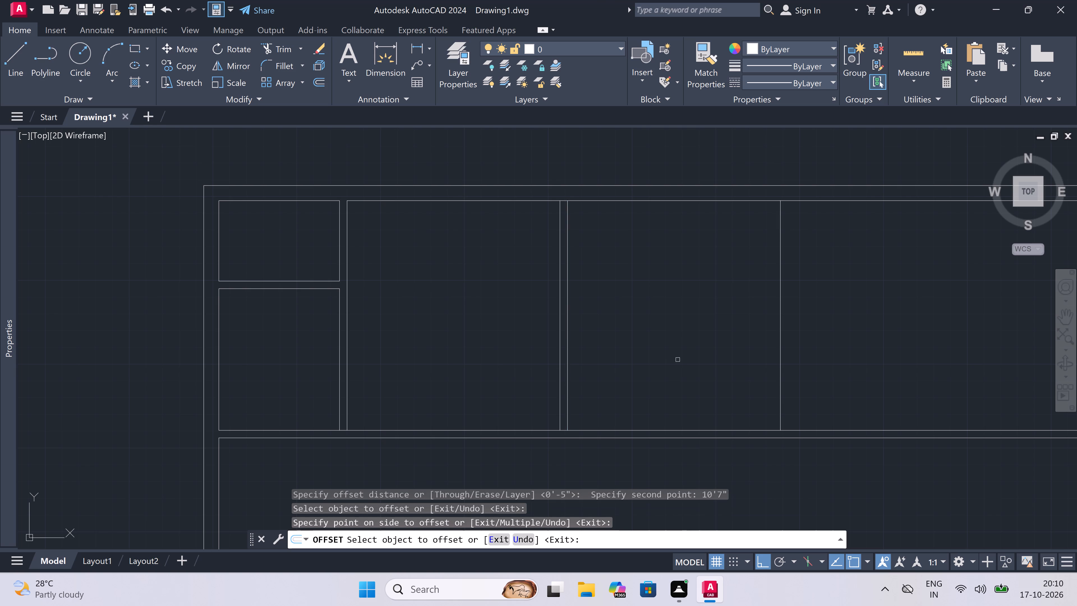
pyautogui.press('Escape')
# Offset the newest vertical line 4.5" to the right to form the third vertical partition's thickness.
pyautogui.press('space')
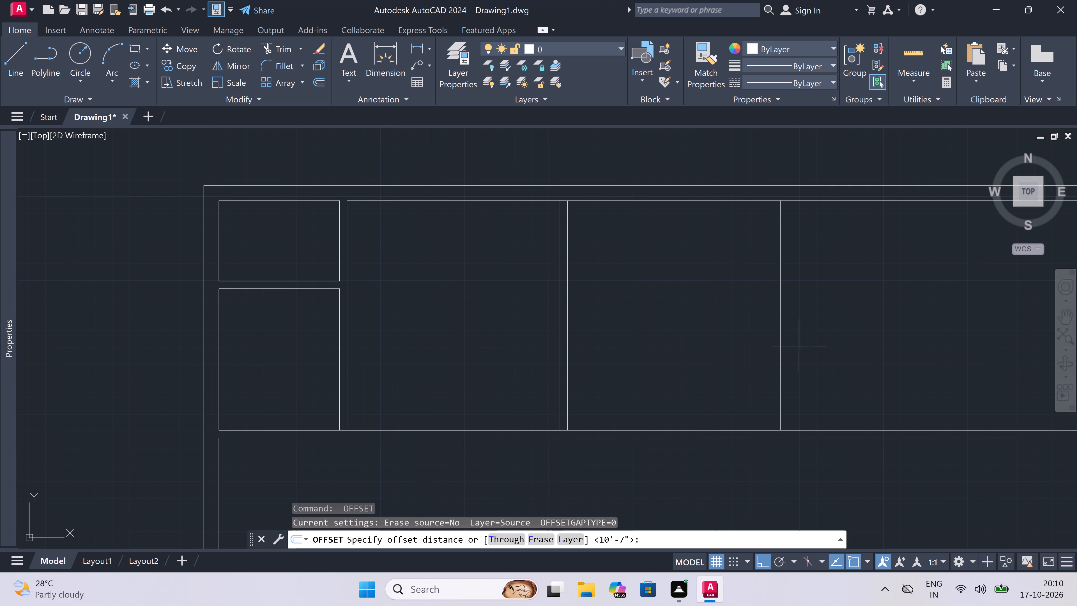
pyautogui.click(778, 343)
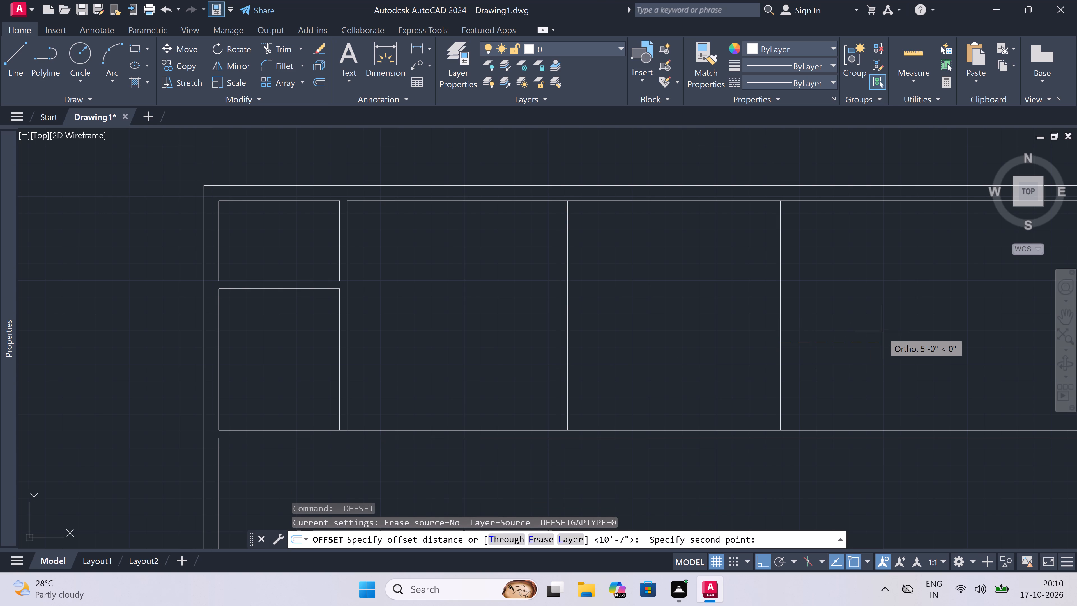
pyautogui.write('4.5"')
pyautogui.press('space')
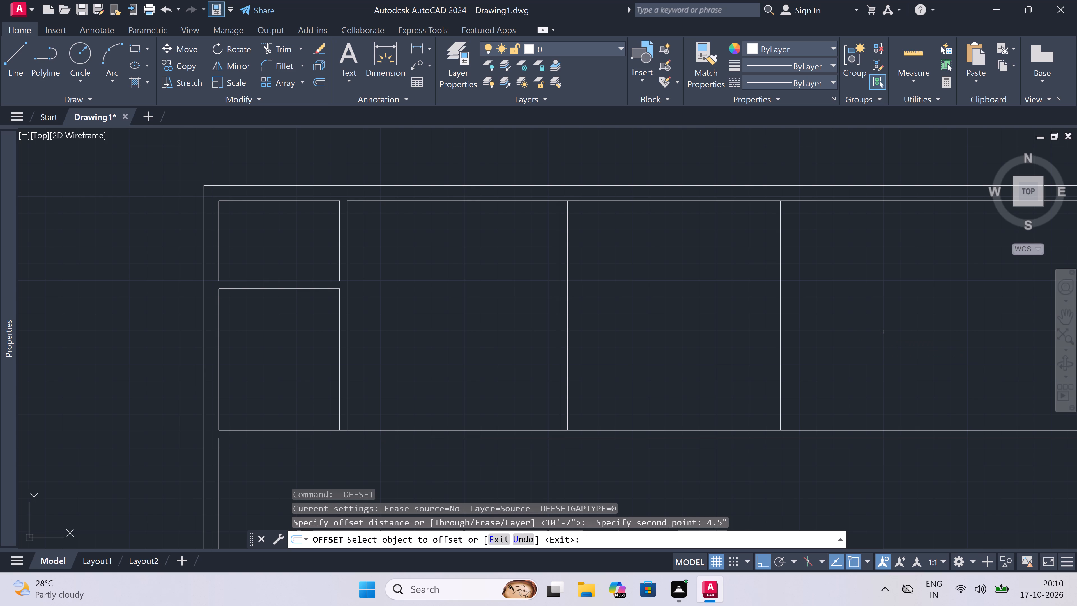
pyautogui.doubleClick(781, 328)
pyautogui.click(818, 327)
pyautogui.scroll(-5, 696, 345)
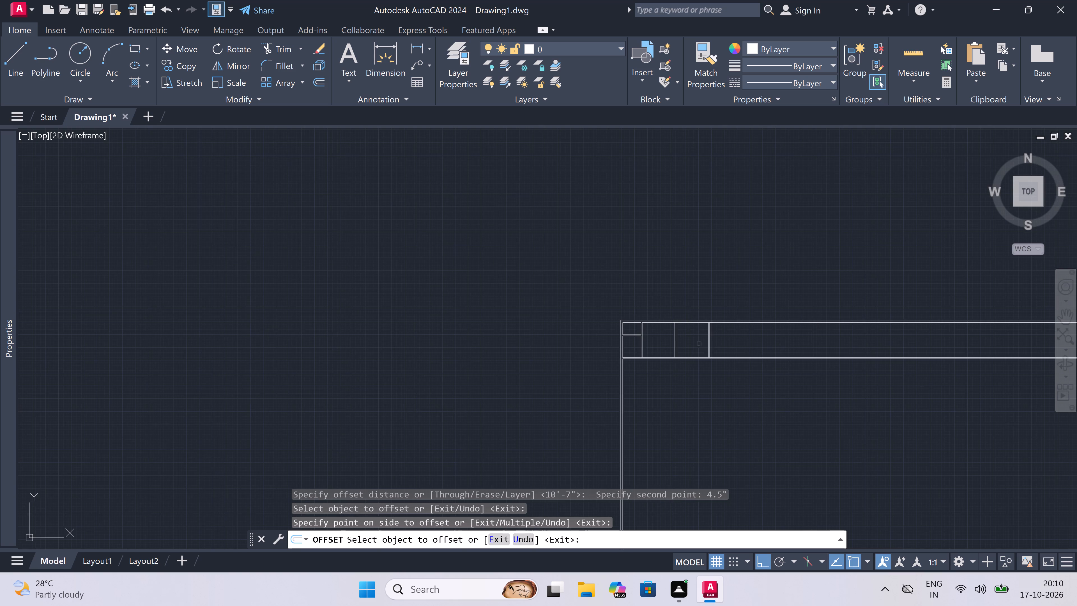
pyautogui.scroll(4, 743, 341)
pyautogui.press('Escape')
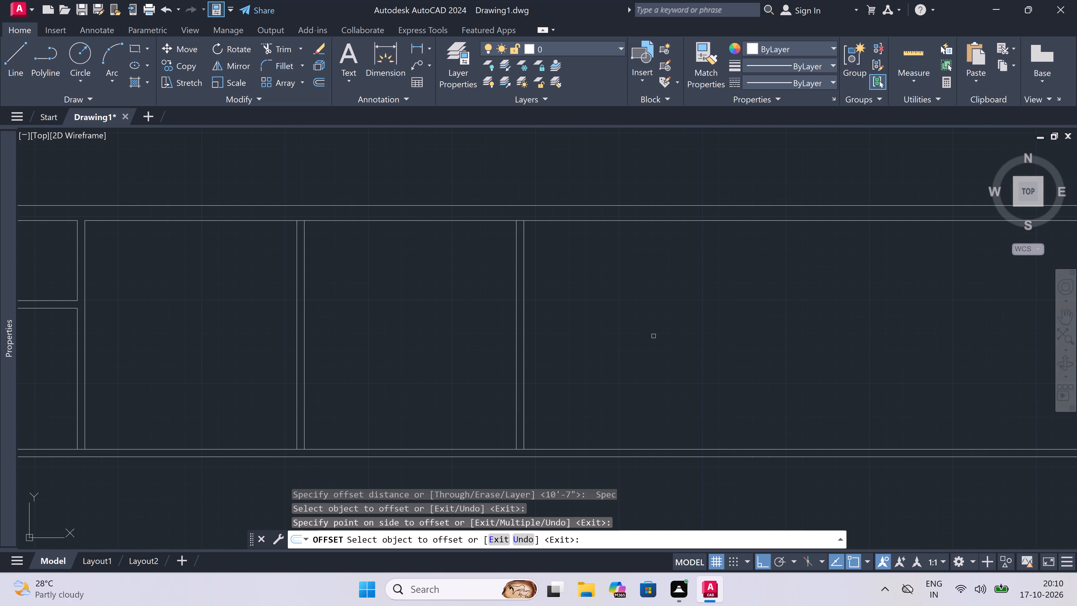
# Offset the third vertical partition's right-hand line 6' to the right.
pyautogui.press('space')
pyautogui.moveTo(528, 357); pyautogui.dragTo(533, 357)
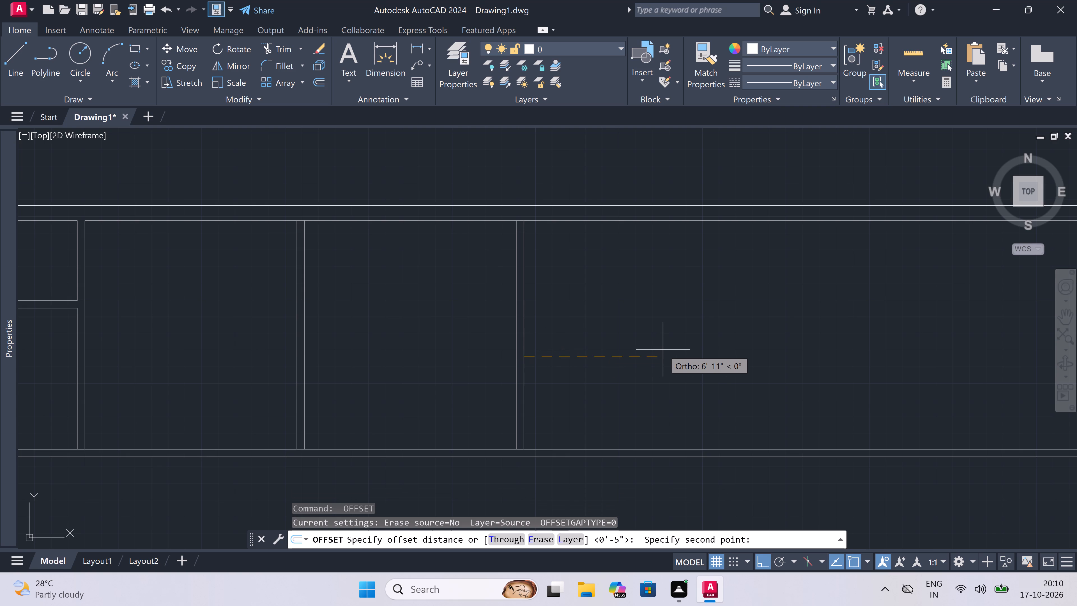
pyautogui.write("6'")
pyautogui.press('space')
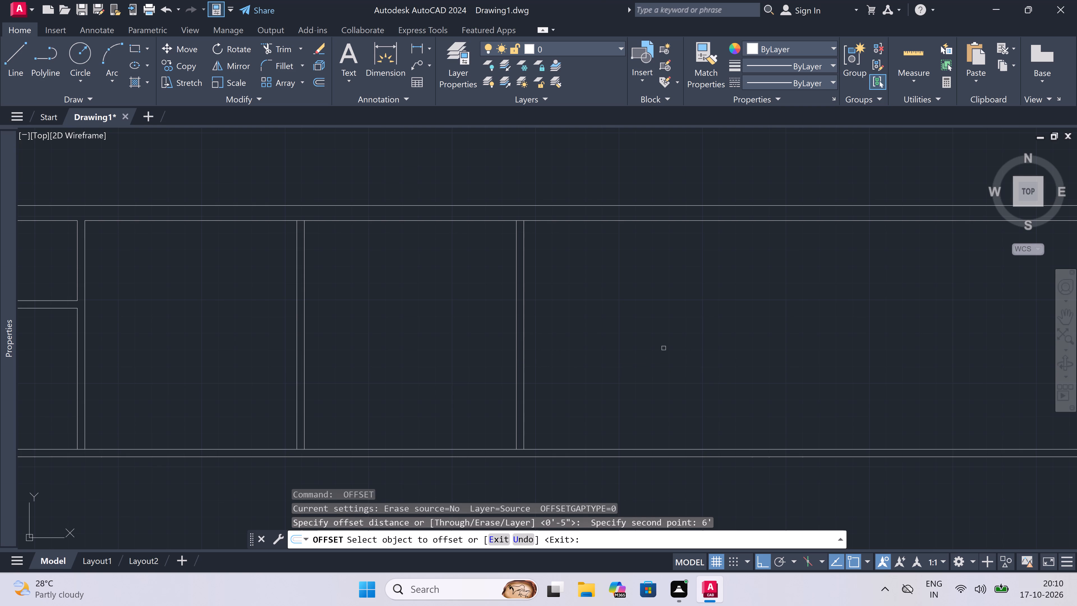
pyautogui.doubleClick(524, 359)
pyautogui.click(601, 360)
pyautogui.press('Escape')
# Offset the newest vertical line 9" to the right to form a 9" thick wall.
pyautogui.press('space')
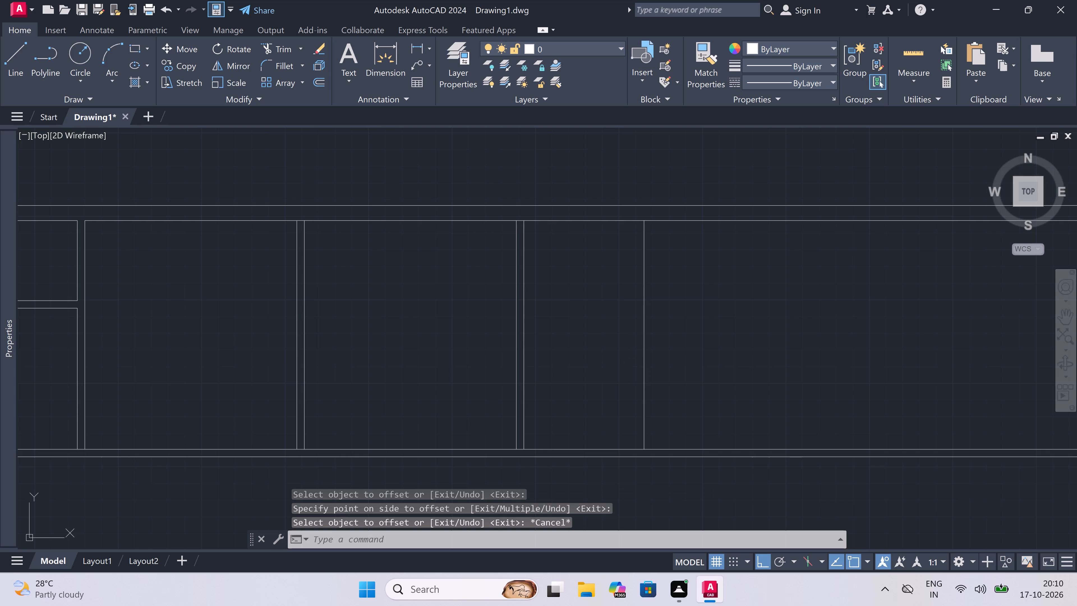
pyautogui.click(646, 359)
pyautogui.press('8')
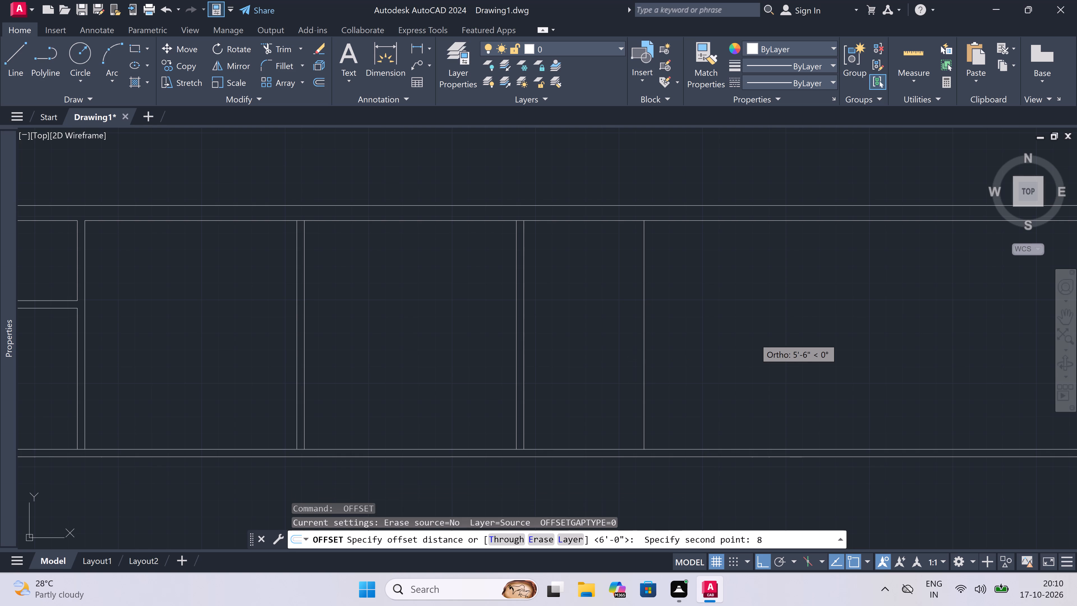
pyautogui.press('BackSpace')
pyautogui.write('9"')
pyautogui.press('space')
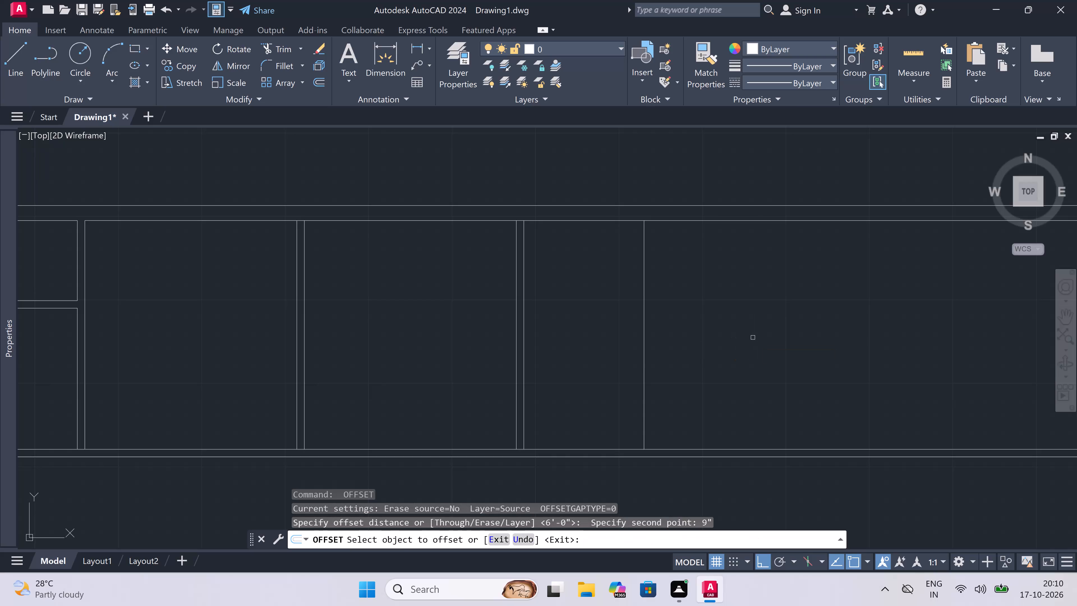
pyautogui.click(645, 320)
pyautogui.doubleClick(719, 311)
pyautogui.press('Escape')
# Extend both lines of the 9" vertical wall up to the outermost line of the top wall.
pyautogui.press('e')
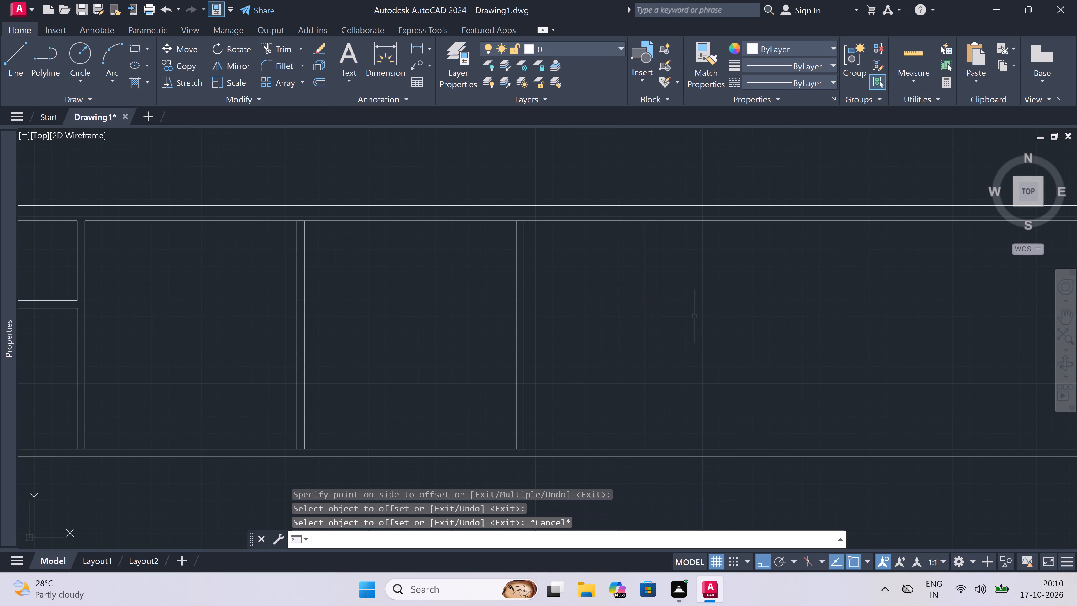
pyautogui.press('x')
pyautogui.press('space')
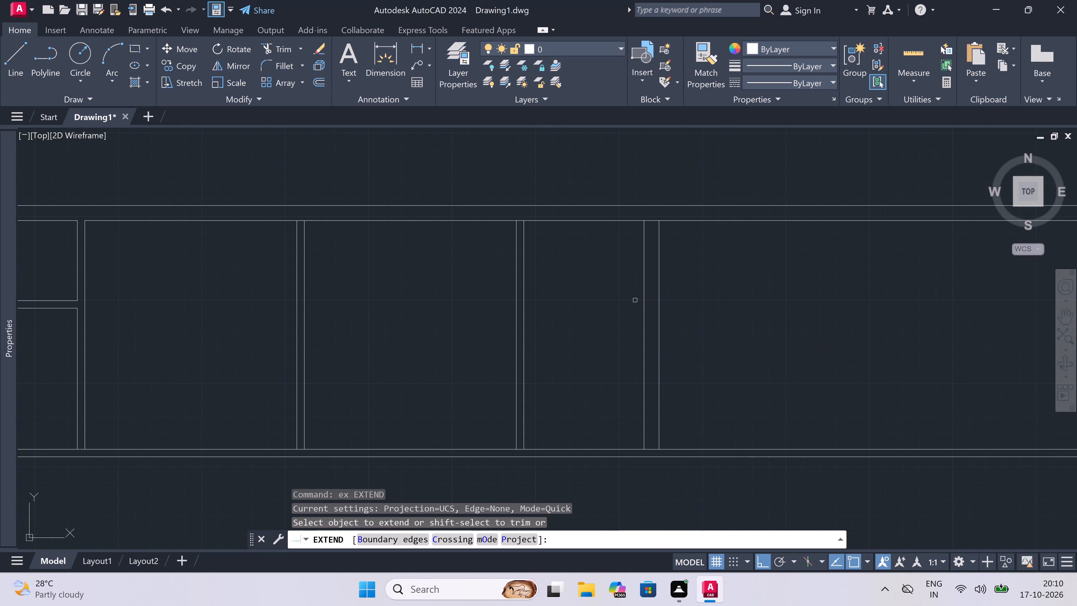
pyautogui.click(644, 282)
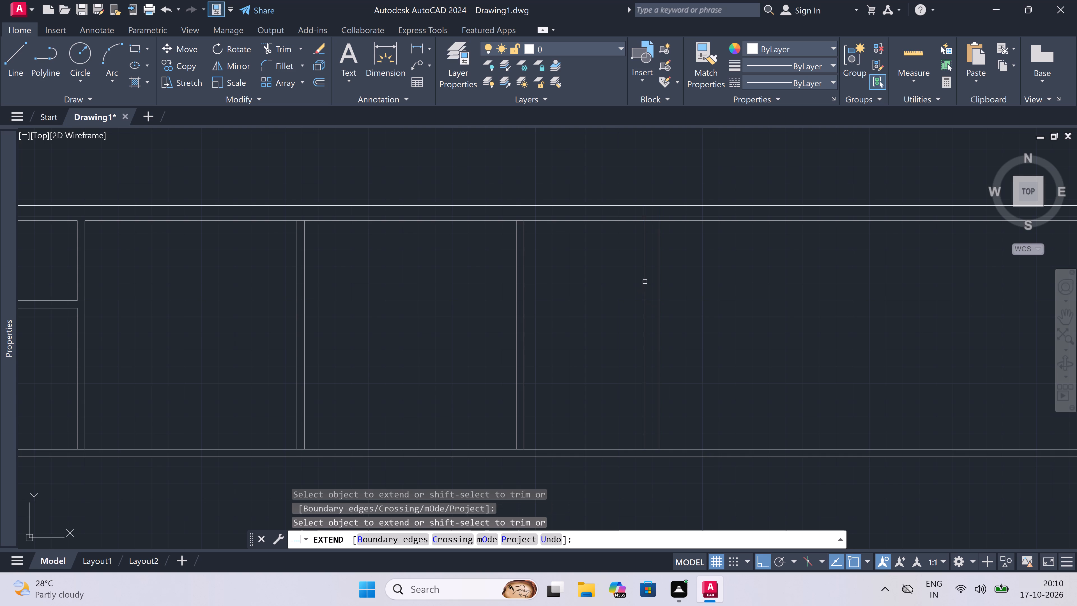
pyautogui.press('Escape')
pyautogui.press('space')
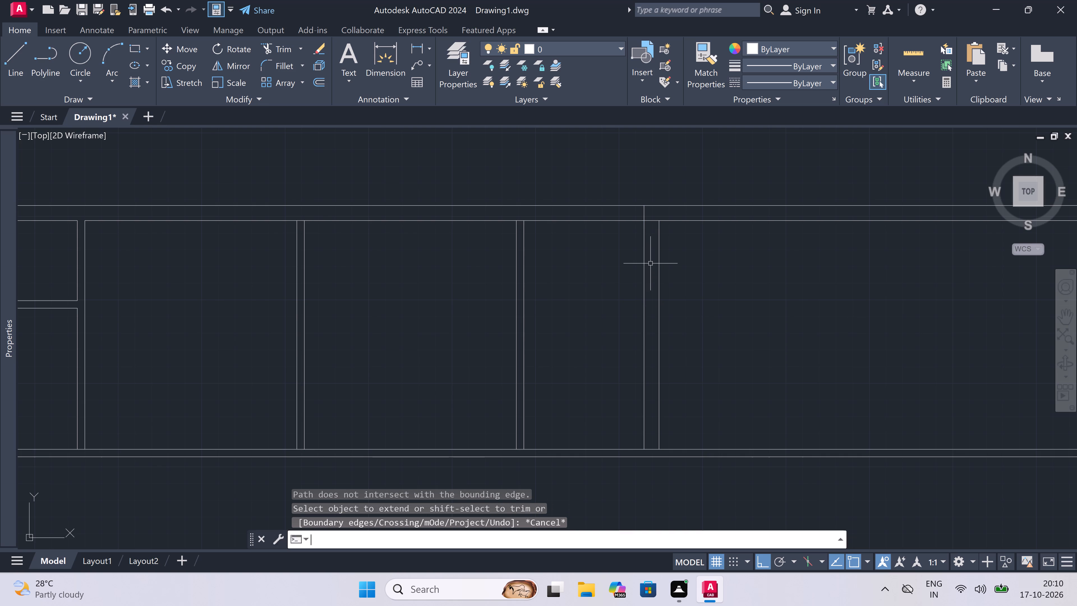
pyautogui.click(650, 263)
pyautogui.click(717, 259)
pyautogui.press('Escape')
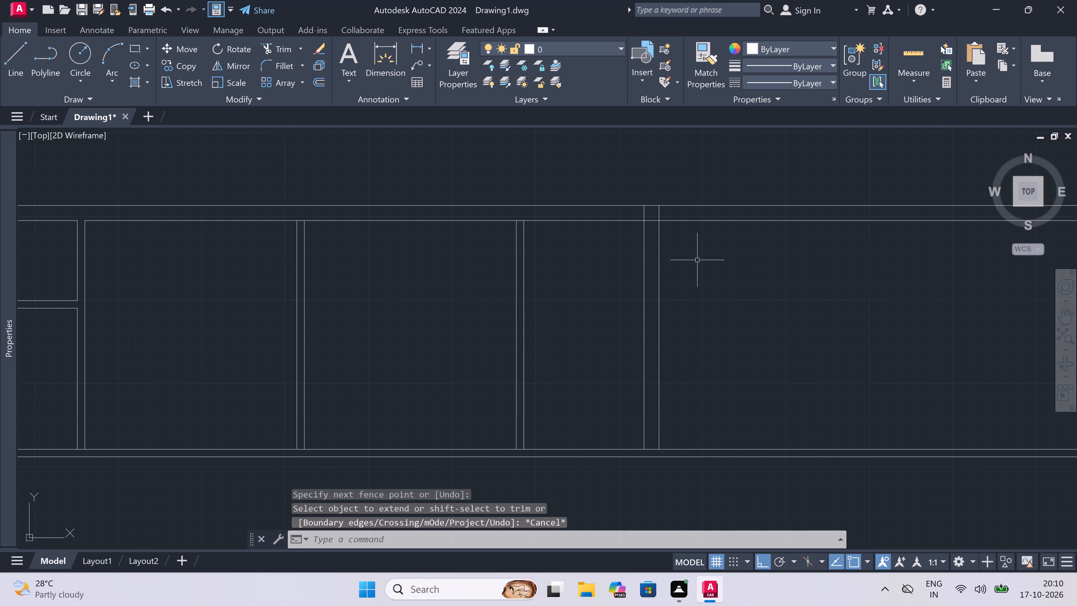
# Trim the top wall's lines beyond the new 9" right wall and remove the overlapping inner lines at their corner.
pyautogui.write('tr')
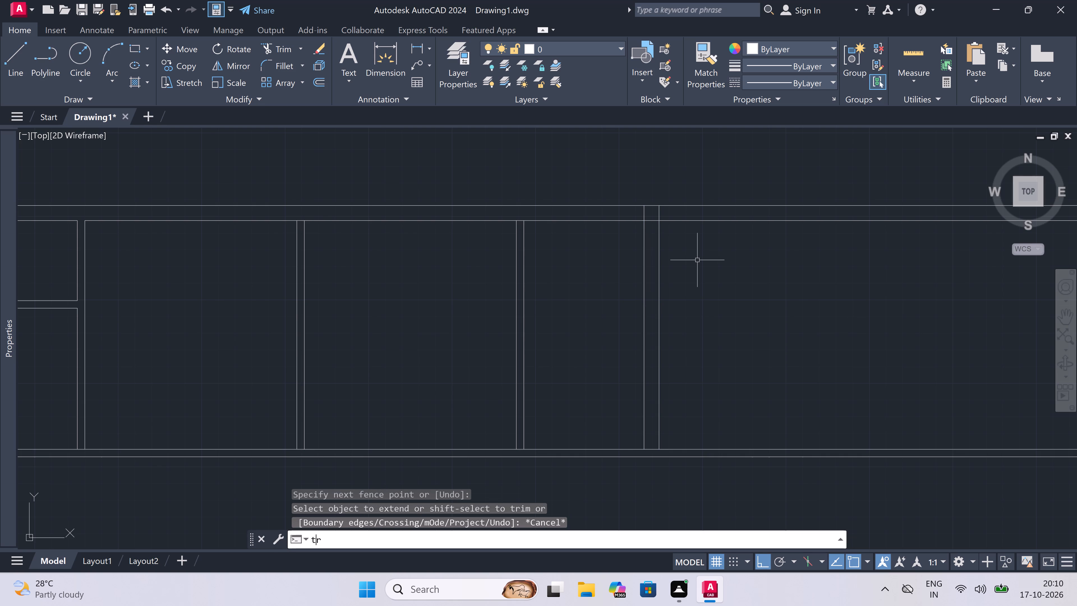
pyautogui.press('space')
pyautogui.click(681, 180)
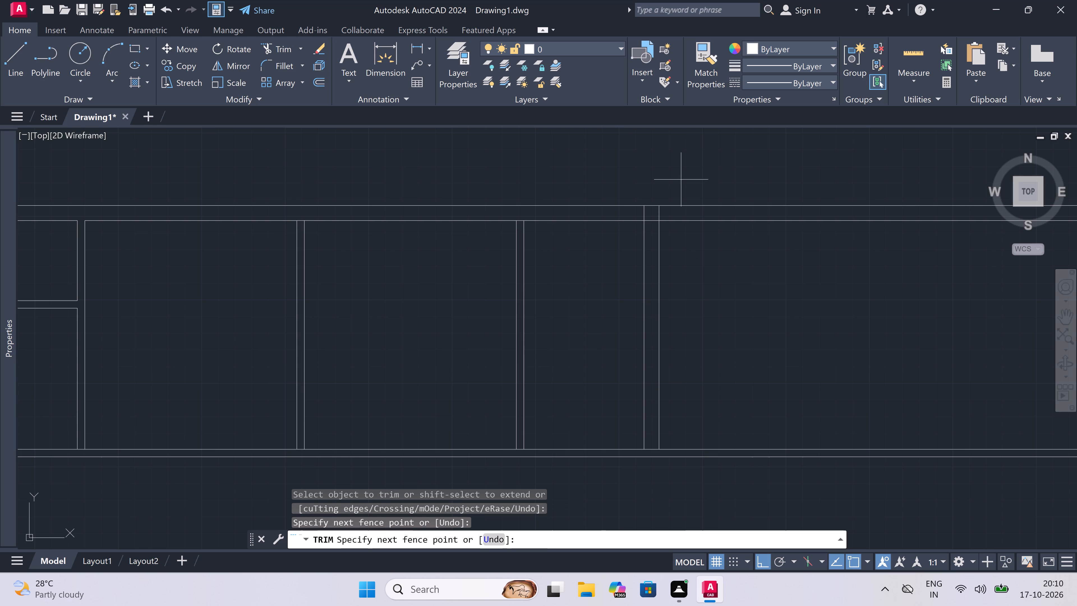
pyautogui.doubleClick(691, 244)
pyautogui.scroll(3, 646, 206)
pyautogui.click(639, 220)
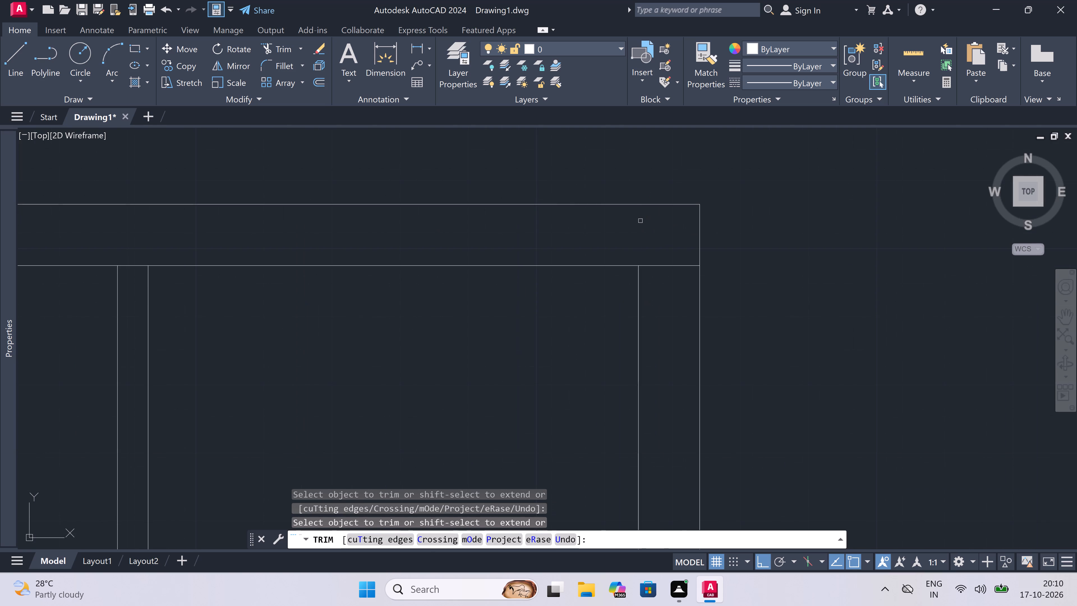
pyautogui.click(664, 251)
pyautogui.tripleClick(671, 311)
pyautogui.scroll(-2, 670, 244)
pyautogui.doubleClick(670, 244)
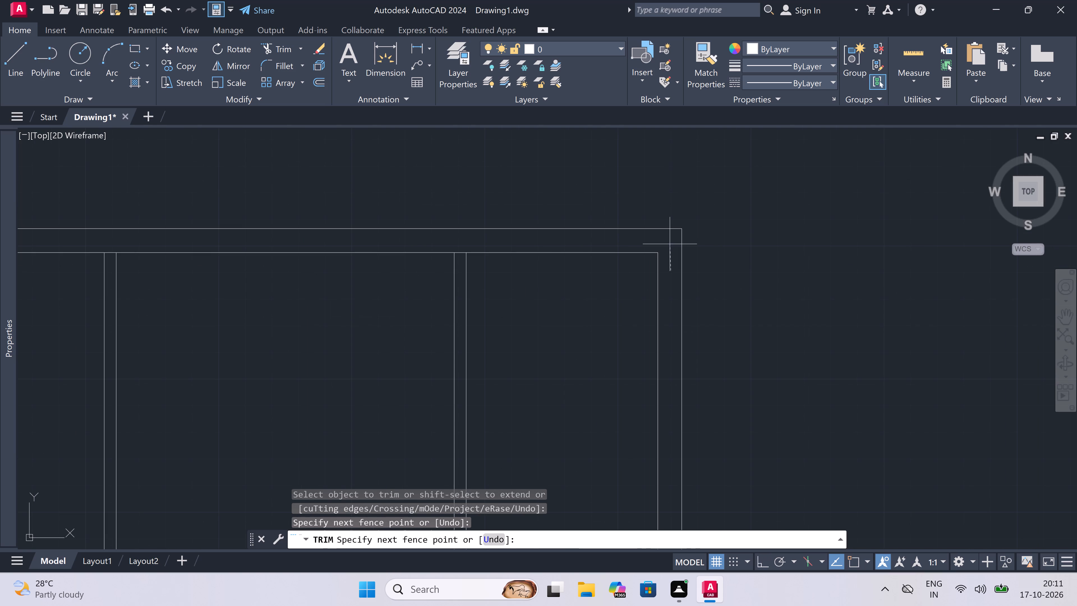
pyautogui.doubleClick(486, 244)
# Trim the top wall's inner line between the faces of the third and second vertical partitions.
pyautogui.scroll(3, 455, 249)
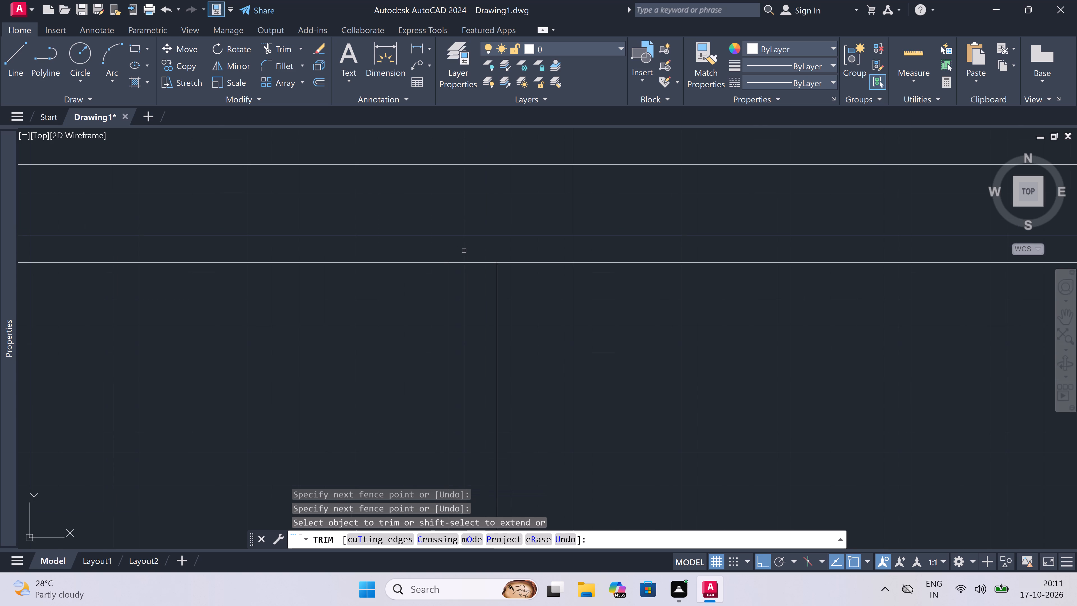
pyautogui.click(464, 252)
pyautogui.doubleClick(468, 281)
pyautogui.scroll(-5, 515, 242)
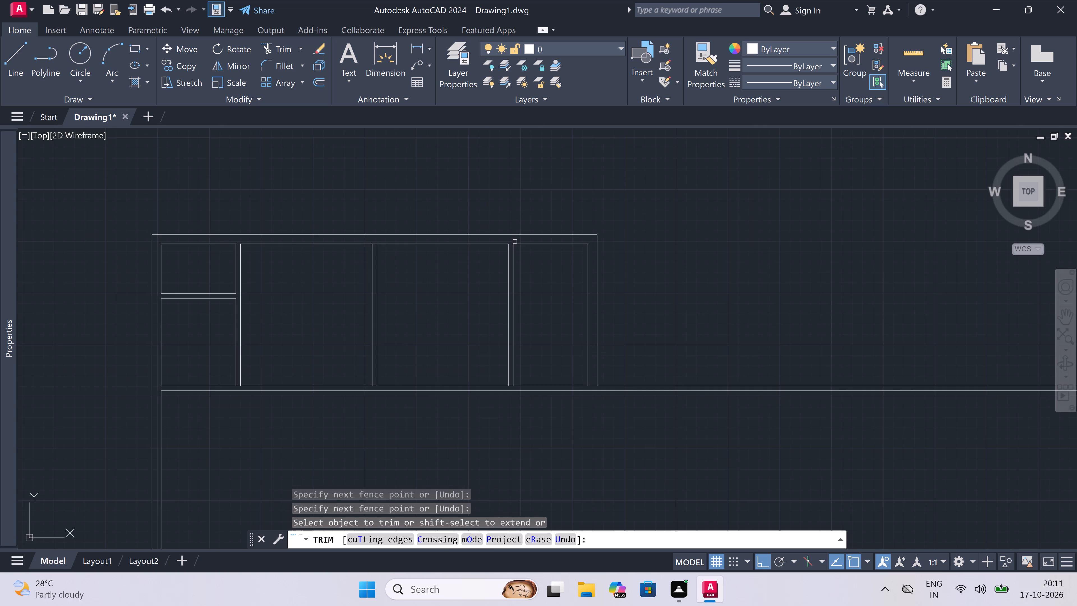
pyautogui.scroll(-2, 515, 242)
pyautogui.scroll(4, 452, 240)
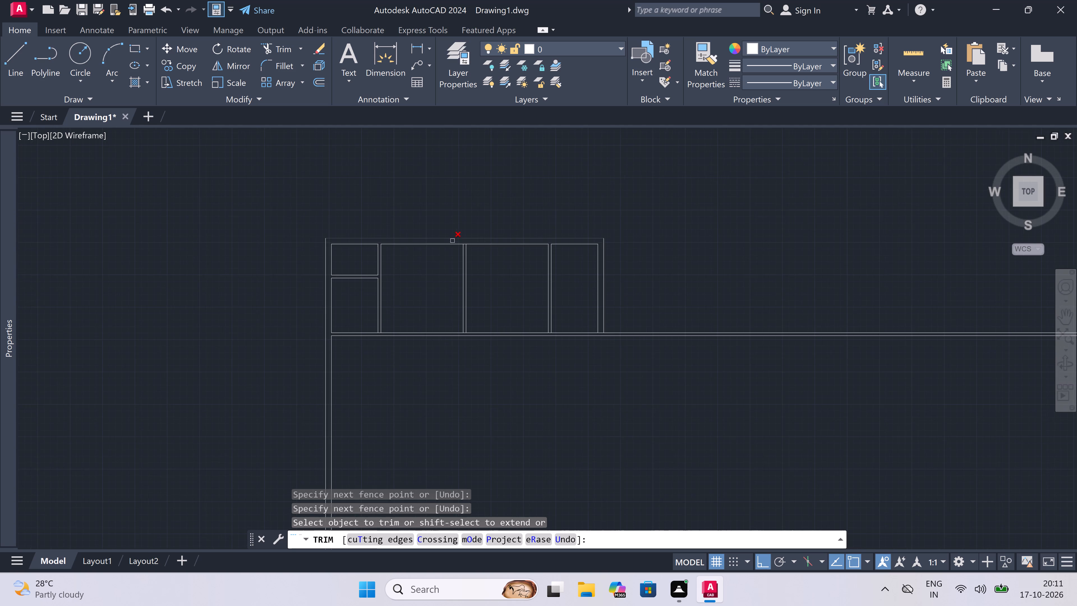
pyautogui.scroll(2, 491, 252)
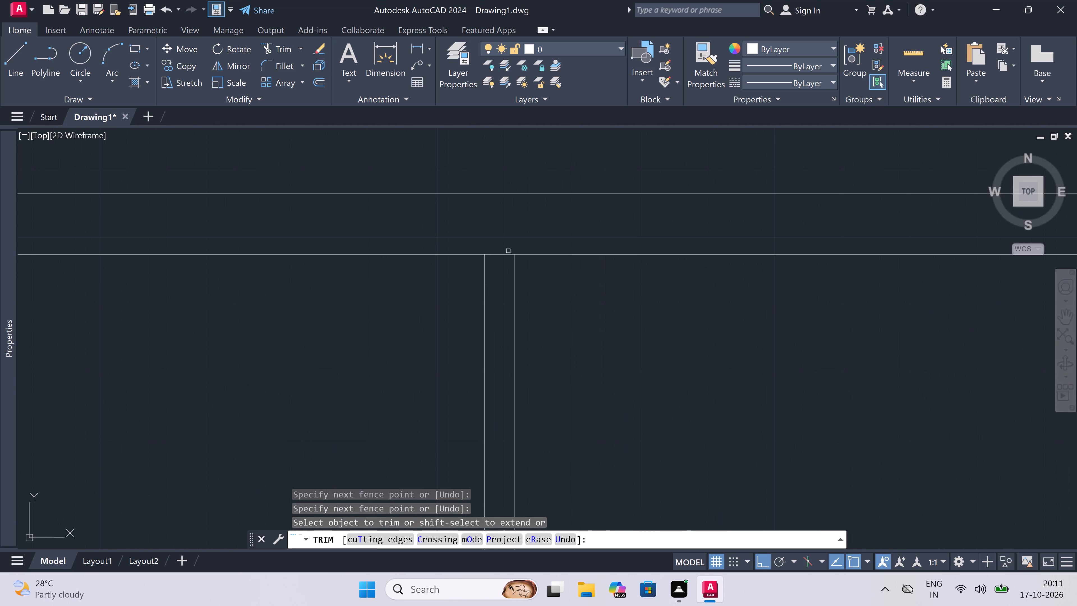
pyautogui.click(498, 257)
pyautogui.click(506, 247)
pyautogui.scroll(-3, 520, 235)
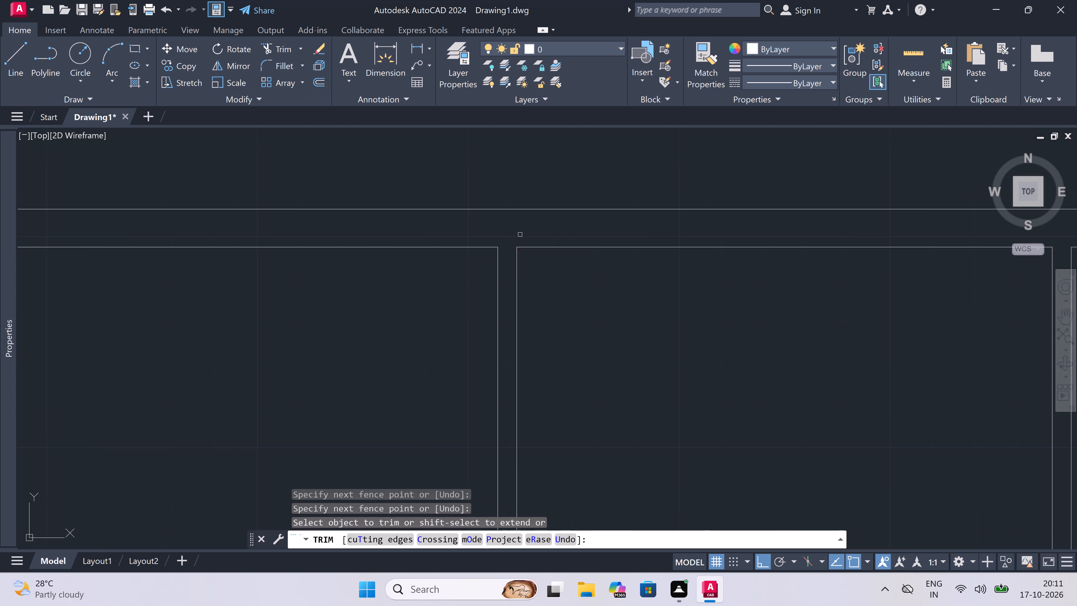
pyautogui.scroll(-2, 520, 235)
pyautogui.press('Escape')
# Offset the top wall's inner line 4' downward in the rightmost room.
pyautogui.scroll(2, 634, 249)
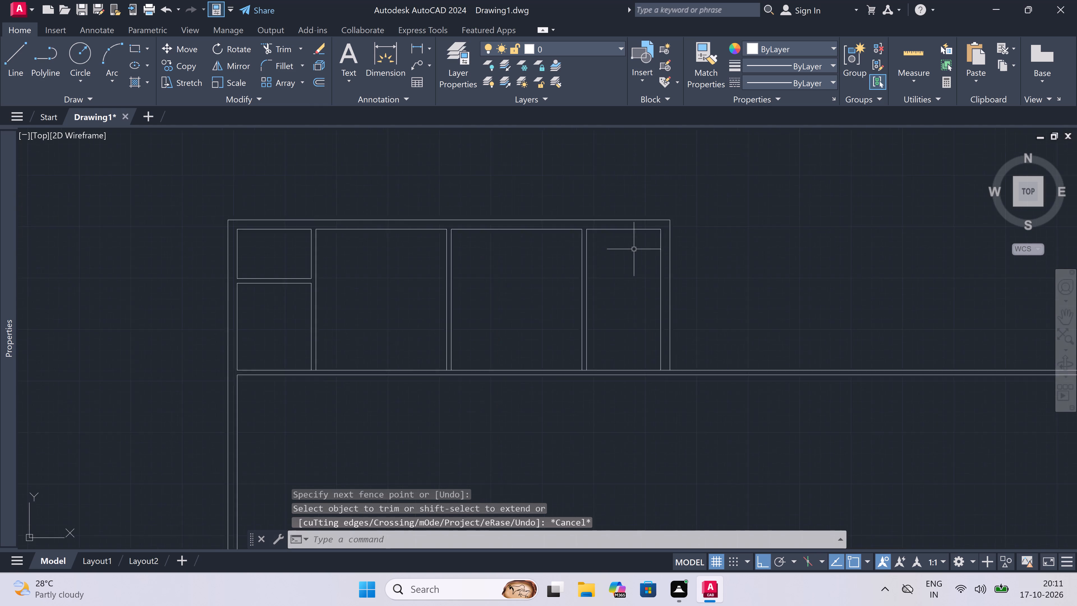
pyautogui.press('o')
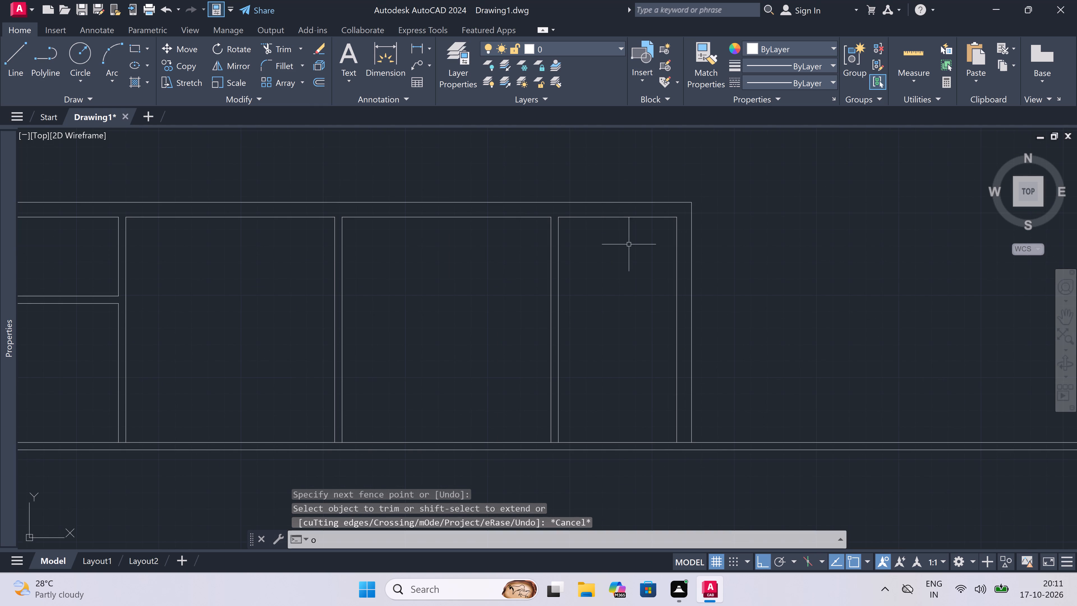
pyautogui.press('space')
pyautogui.click(604, 215)
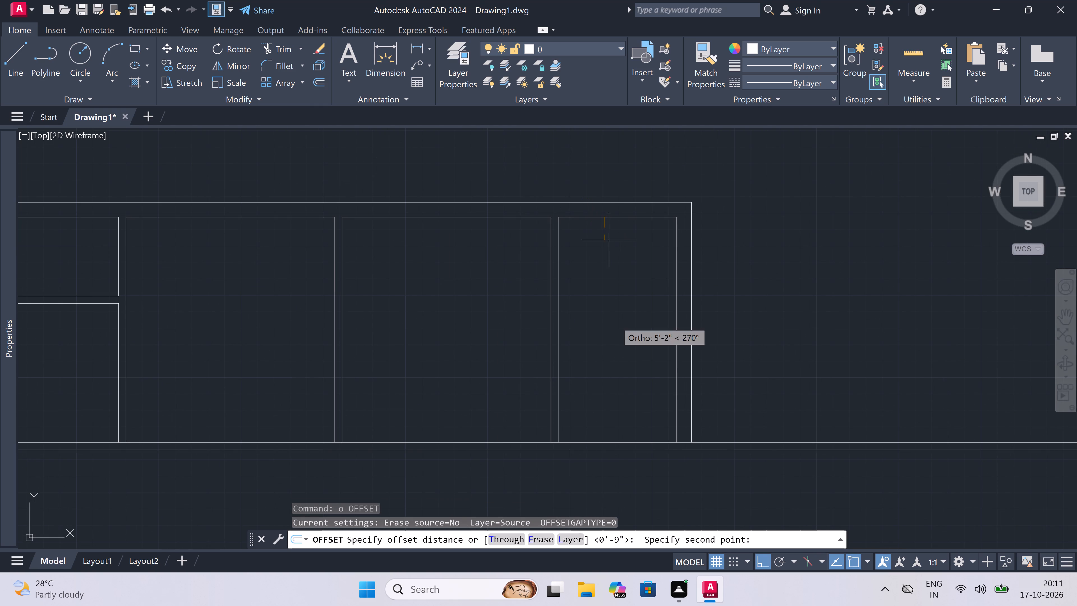
pyautogui.press('4')
pyautogui.press("'")
pyautogui.press('space')
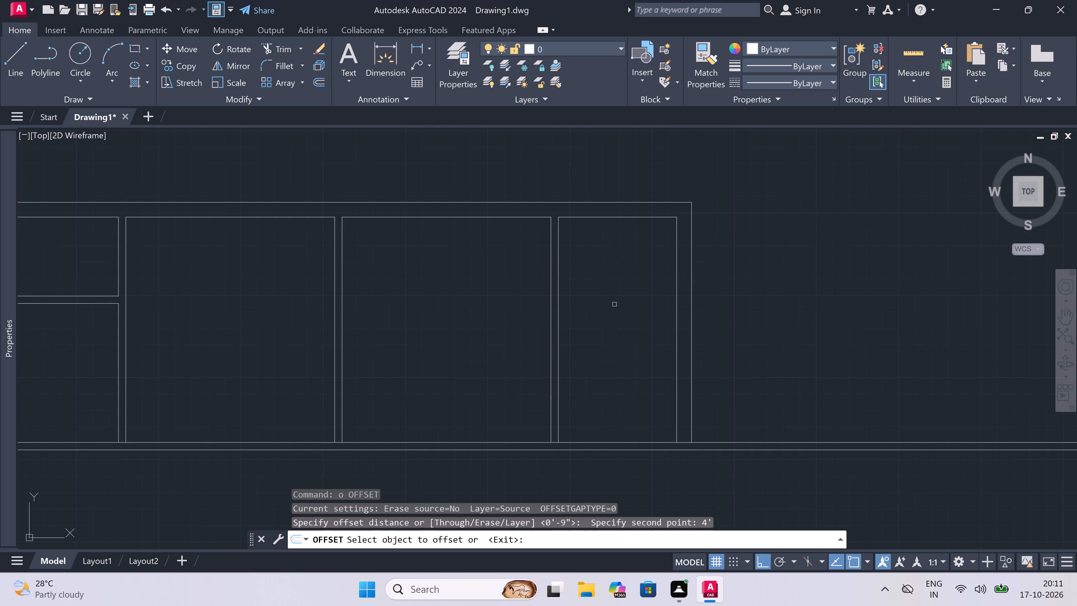
pyautogui.click(601, 218)
pyautogui.doubleClick(611, 340)
pyautogui.press('Escape')
# Offset the rightmost room's new horizontal line 4.5" downward to form the partition's thickness.
pyautogui.press('space')
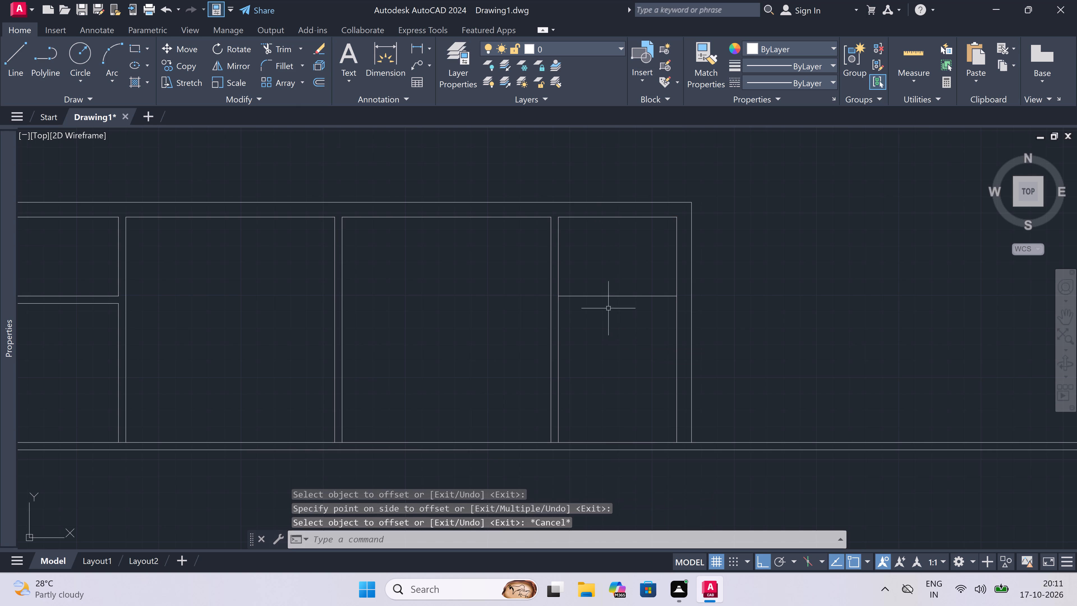
pyautogui.doubleClick(606, 295)
pyautogui.press('4')
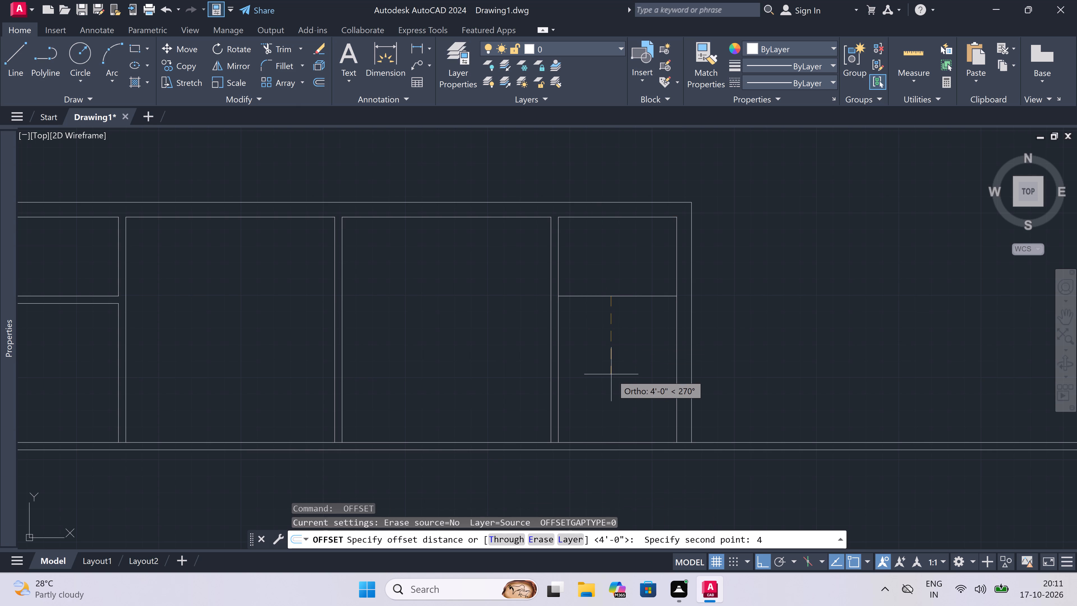
pyautogui.press('.')
pyautogui.press('5')
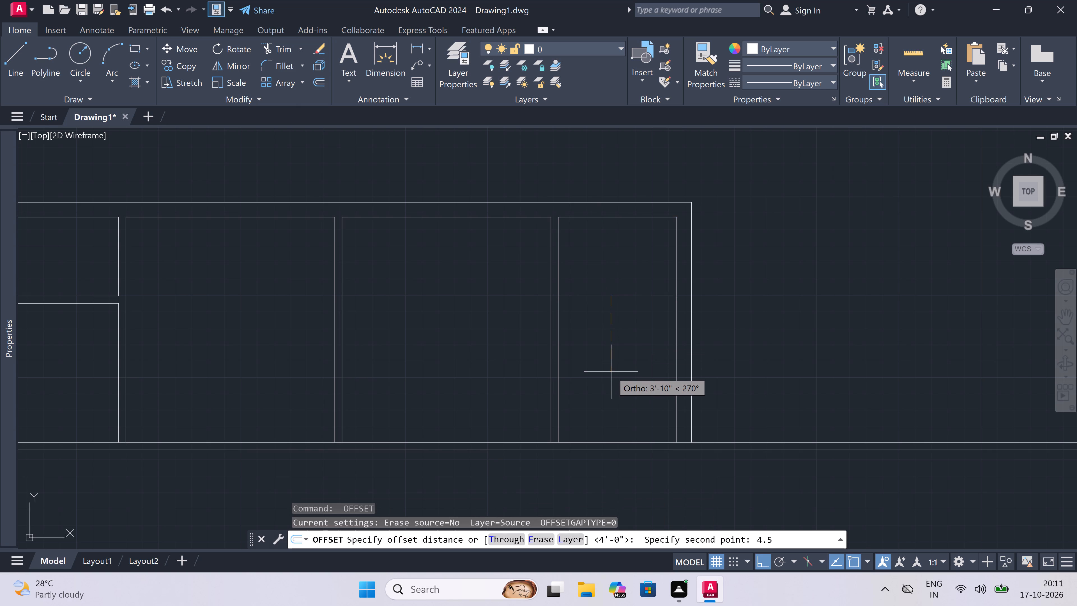
pyautogui.hotkey('shift', '"')
pyautogui.press('space')
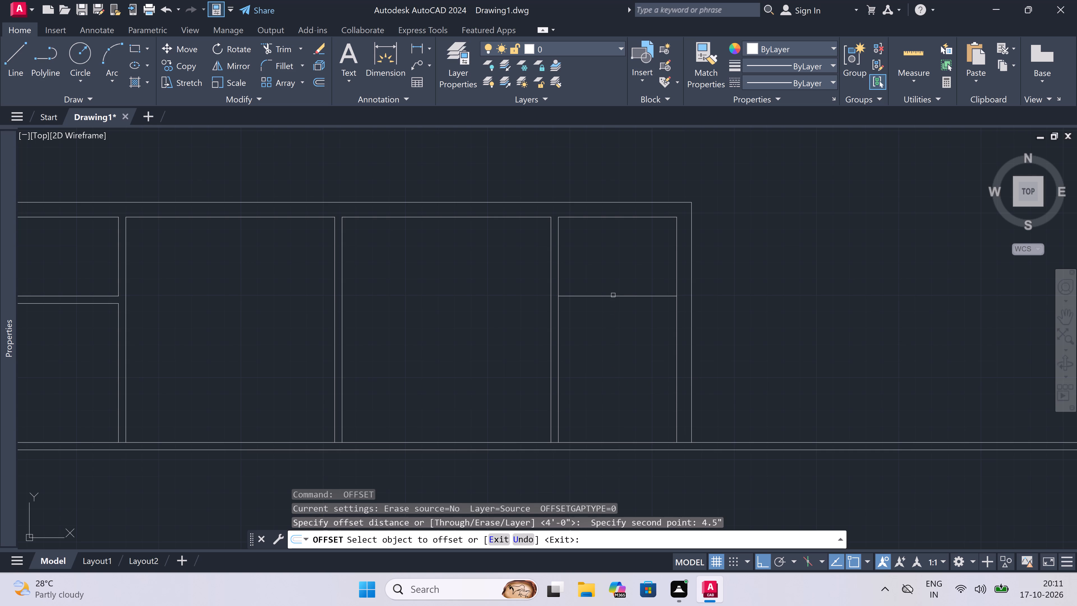
pyautogui.click(613, 297)
pyautogui.click(597, 415)
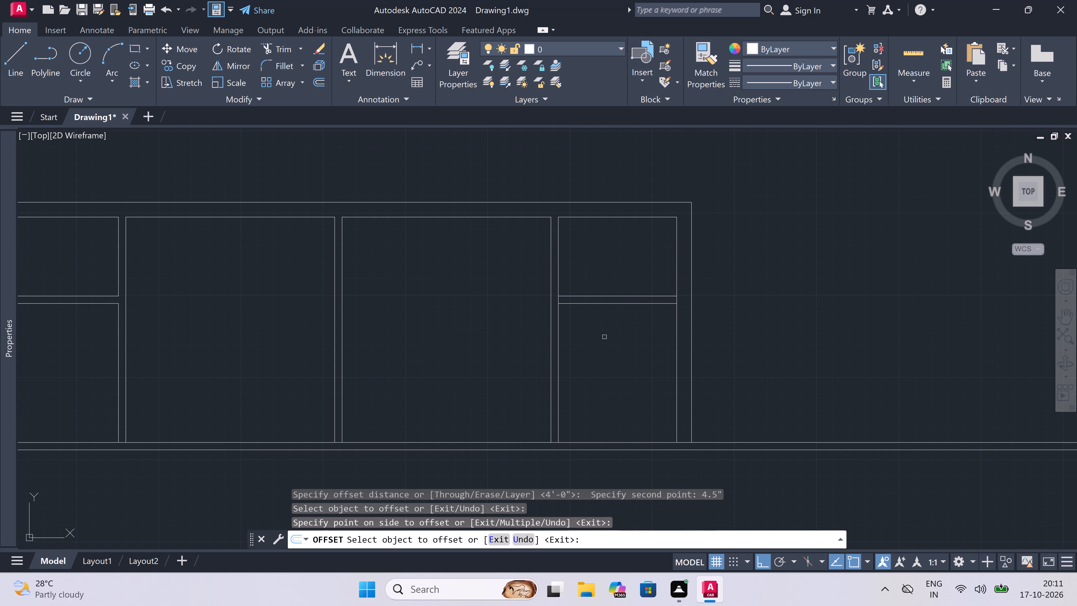
pyautogui.press('Escape')
# Draw the right wall's continuation below the rooms: outer line down, 9" across to the left, and inner line back up to the horizontal partition.
pyautogui.scroll(-4, 604, 336)
pyautogui.scroll(2, 604, 337)
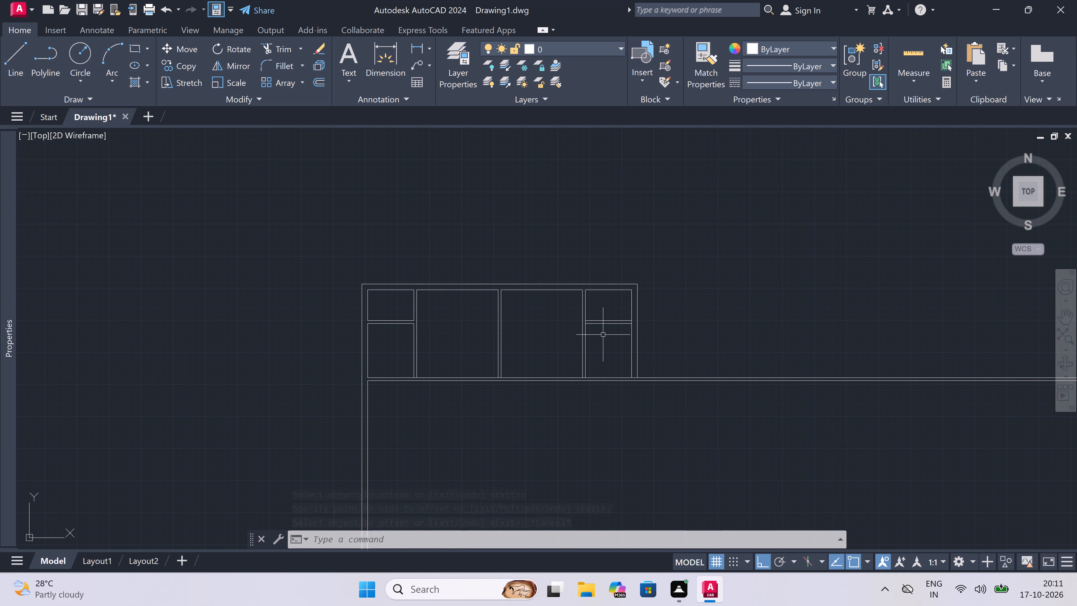
pyautogui.press('Escape')
pyautogui.scroll(-2, 601, 336)
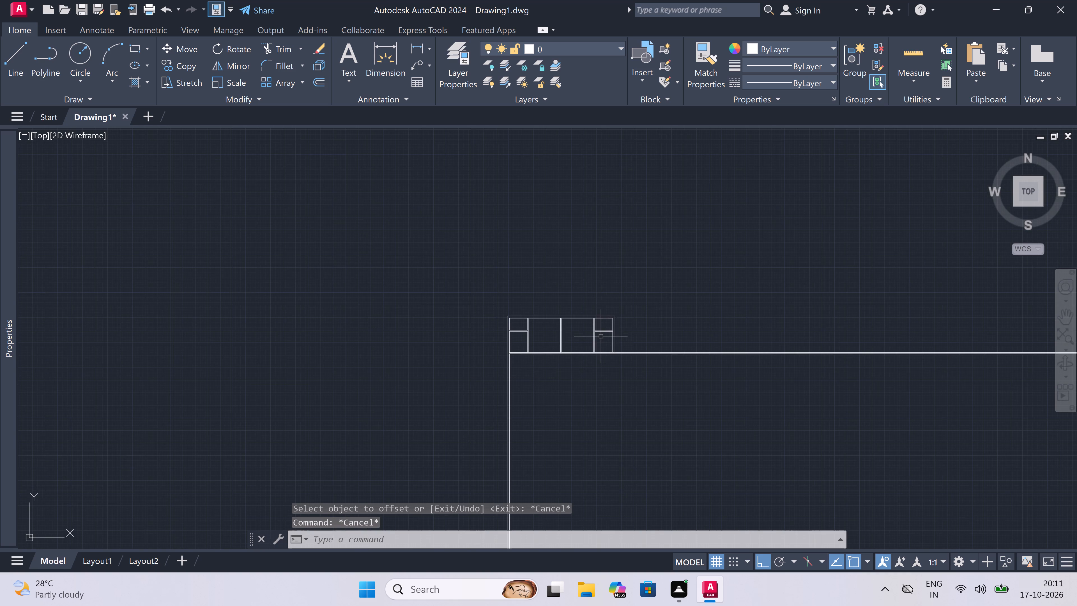
pyautogui.scroll(2, 606, 344)
pyautogui.press('l')
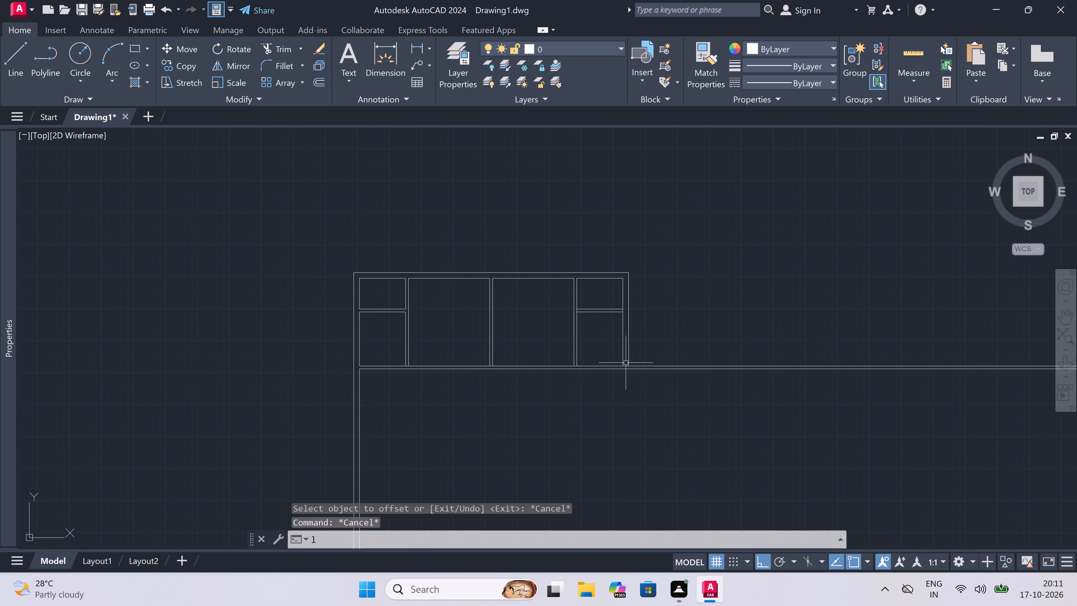
pyautogui.press('space')
pyautogui.click(630, 366)
pyautogui.scroll(-4, 630, 366)
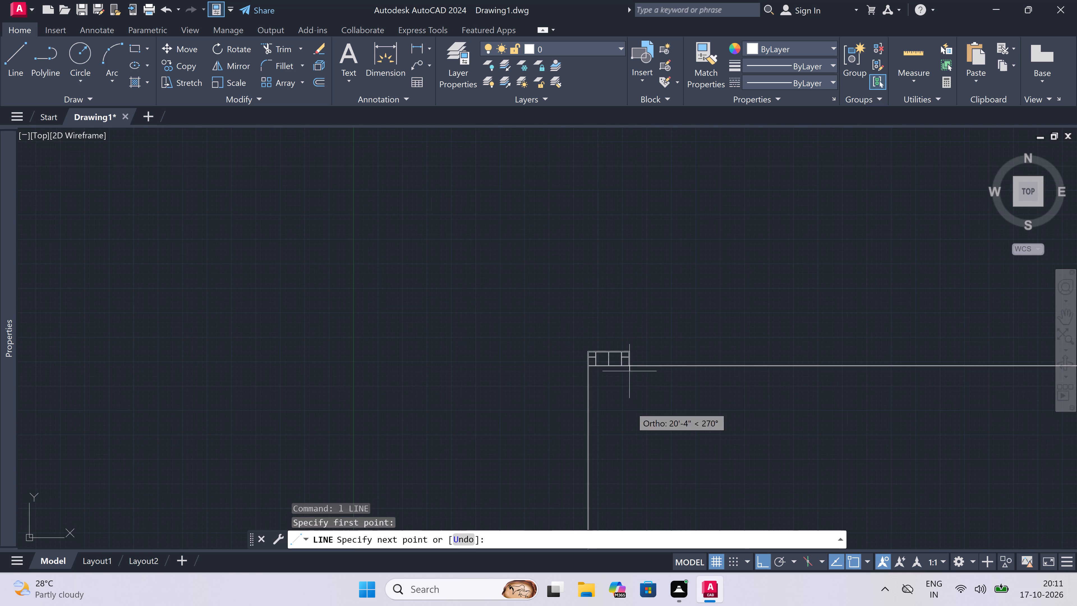
pyautogui.scroll(2, 634, 473)
pyautogui.click(634, 473)
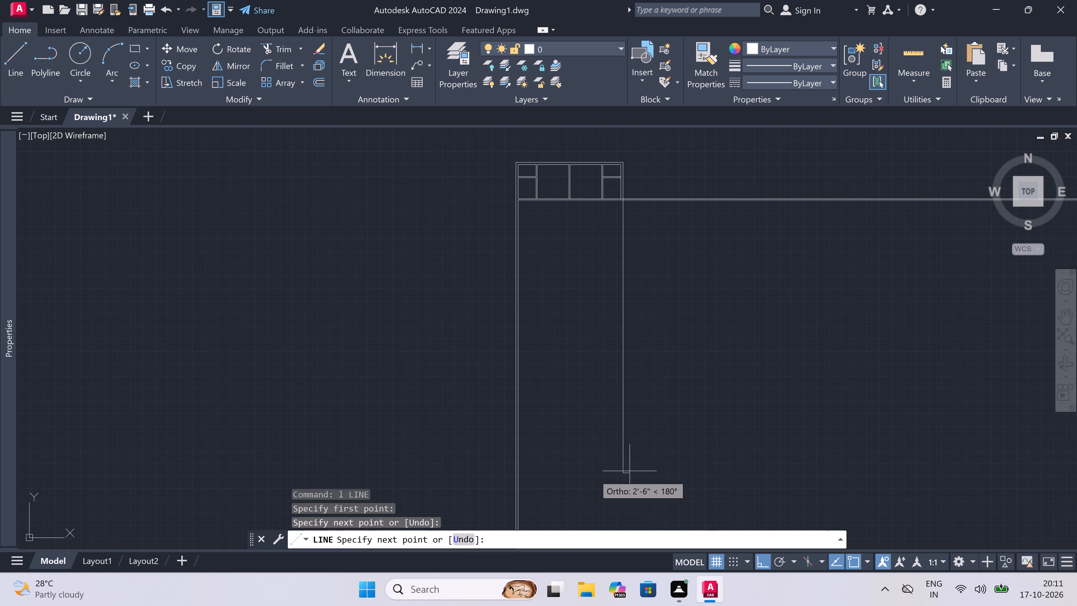
pyautogui.press('9')
pyautogui.hotkey('shift', '"')
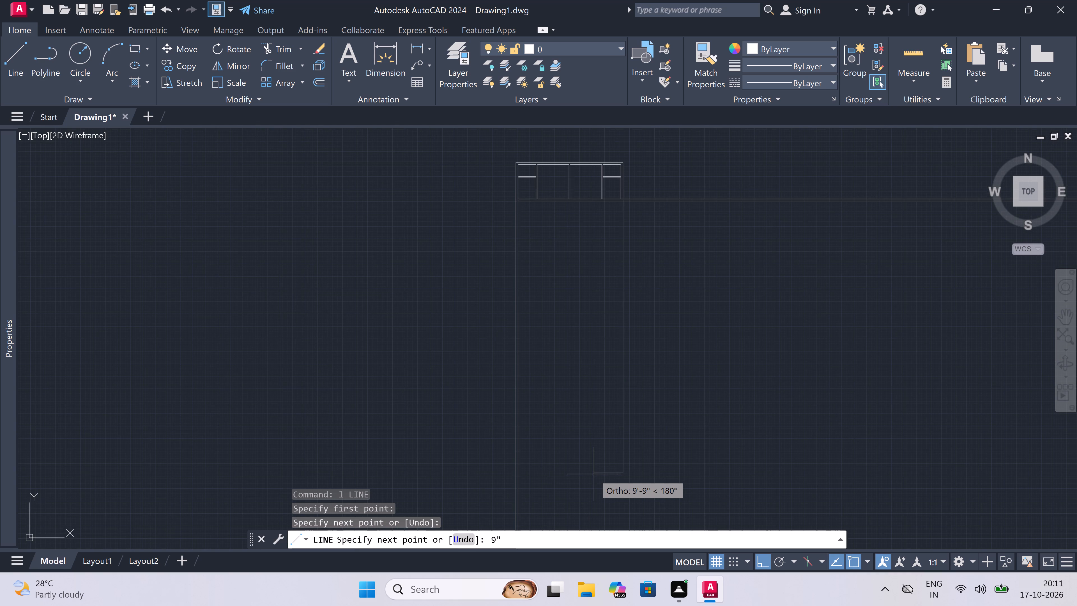
pyautogui.press('space')
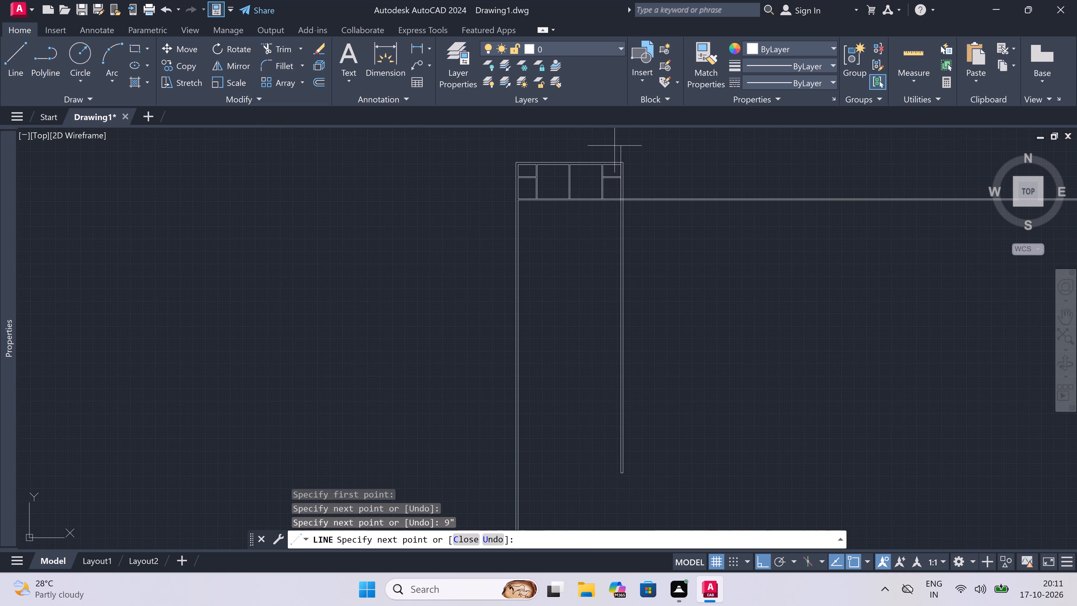
pyautogui.scroll(3, 618, 164)
pyautogui.scroll(4, 622, 252)
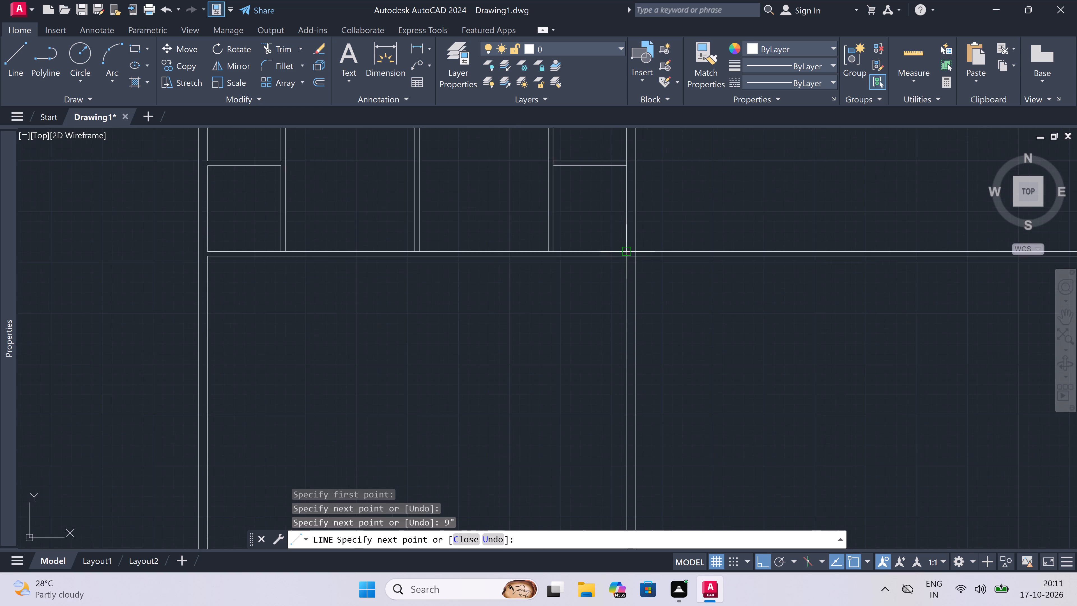
pyautogui.click(633, 246)
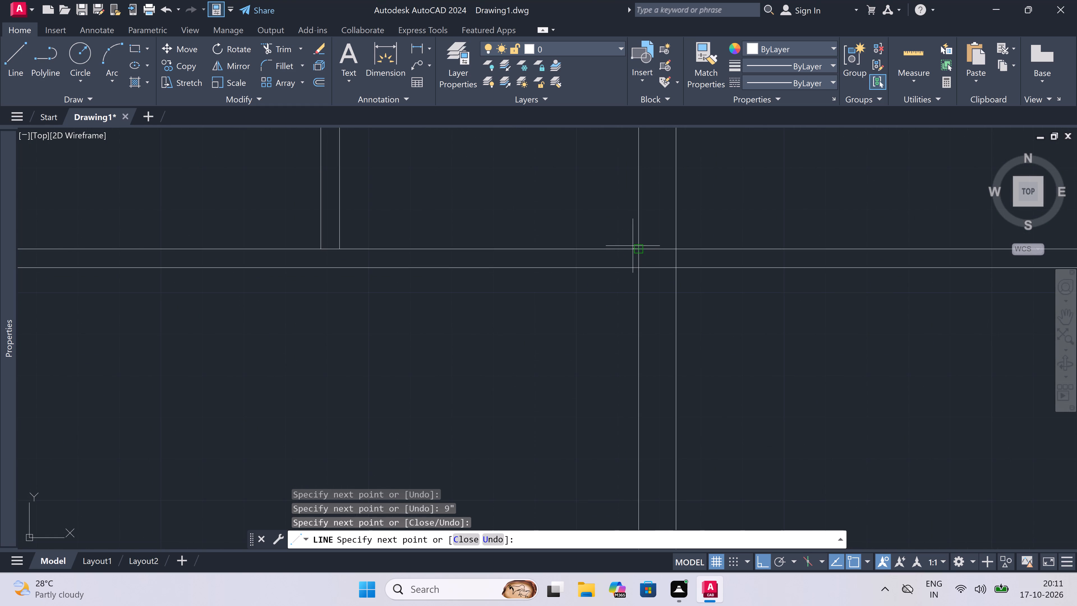
pyautogui.press('Escape')
# Trim the long horizontal partition's lines within and beyond the right wall, and the wall's inner line between the partition's faces.
pyautogui.press('t')
pyautogui.press('r')
pyautogui.press('space')
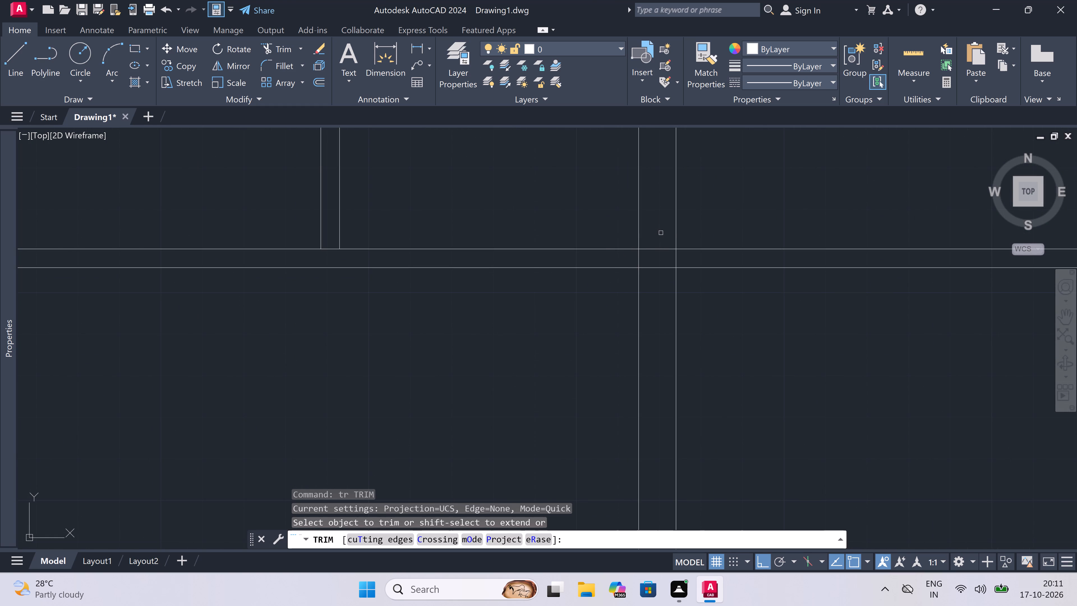
pyautogui.click(661, 232)
pyautogui.click(660, 287)
pyautogui.doubleClick(701, 221)
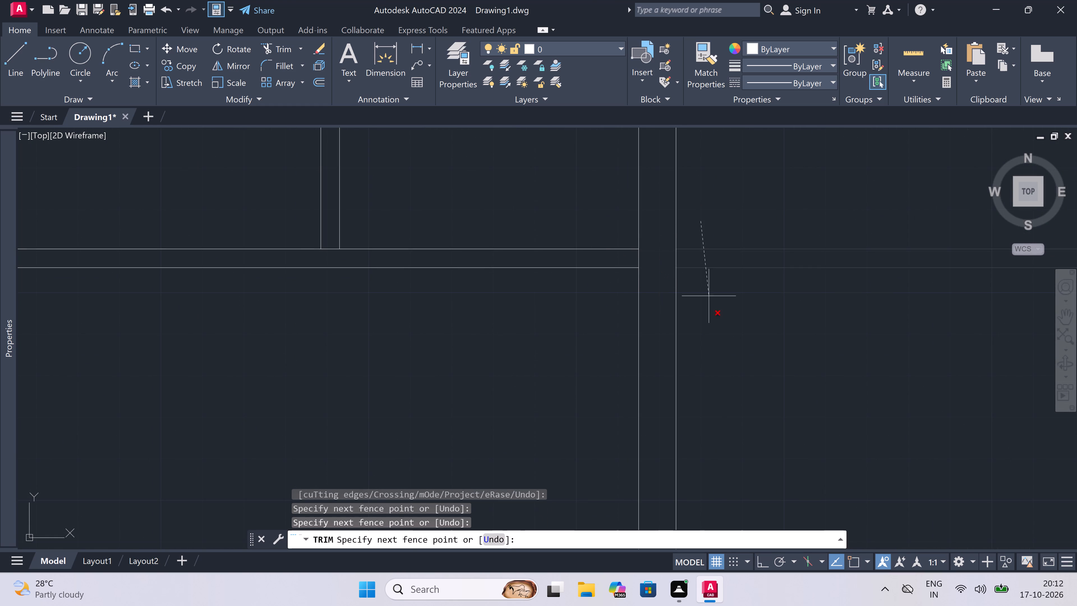
pyautogui.moveTo(716, 351); pyautogui.dragTo(718, 354)
pyautogui.scroll(1, 654, 250)
pyautogui.click(650, 259)
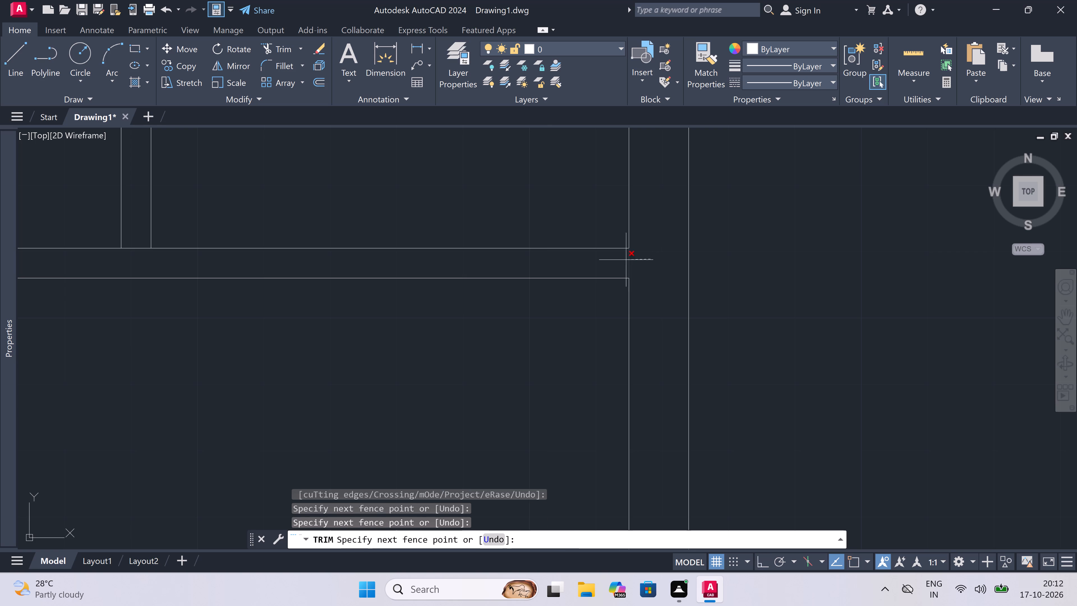
pyautogui.click(626, 260)
# Trim the long horizontal partition's upper line between the third vertical partition's faces.
pyautogui.scroll(-4, 626, 260)
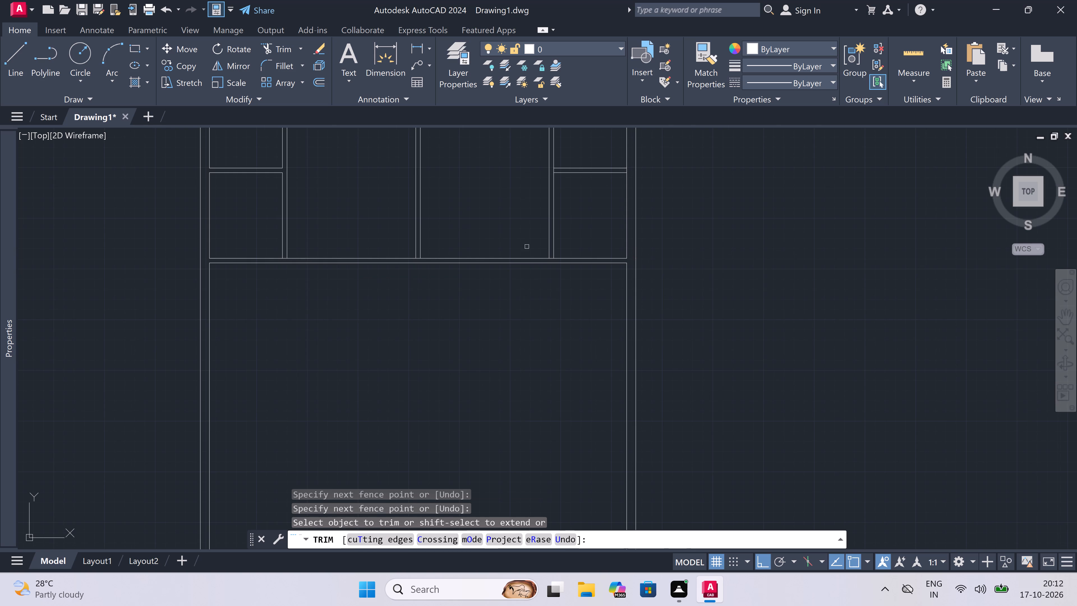
pyautogui.scroll(5, 552, 256)
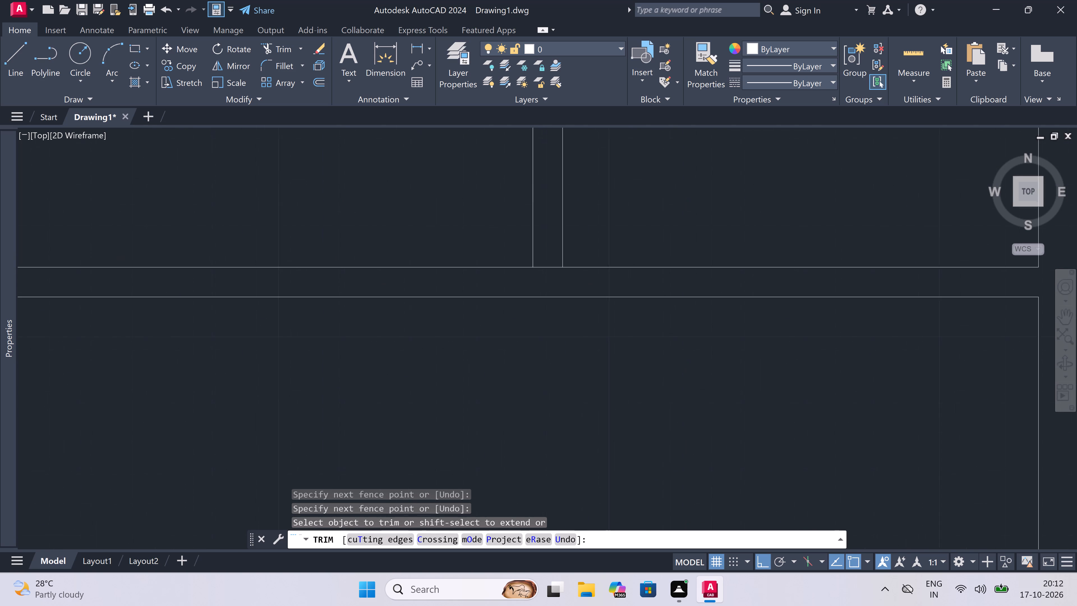
pyautogui.scroll(1, 551, 261)
pyautogui.doubleClick(551, 261)
pyautogui.click(553, 297)
pyautogui.doubleClick(548, 250)
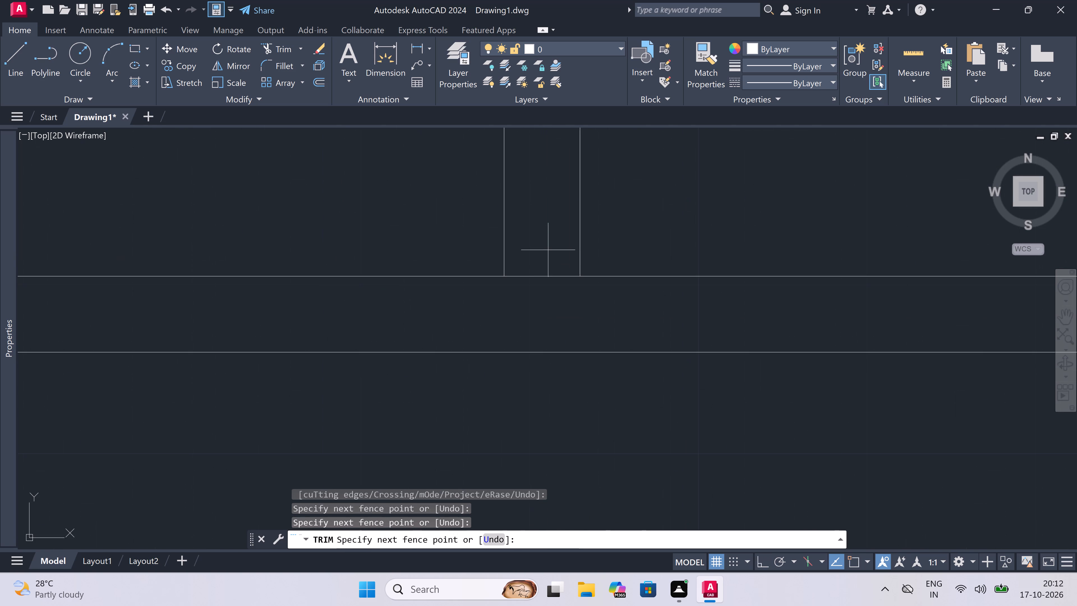
pyautogui.click(549, 311)
pyautogui.scroll(-8, 550, 307)
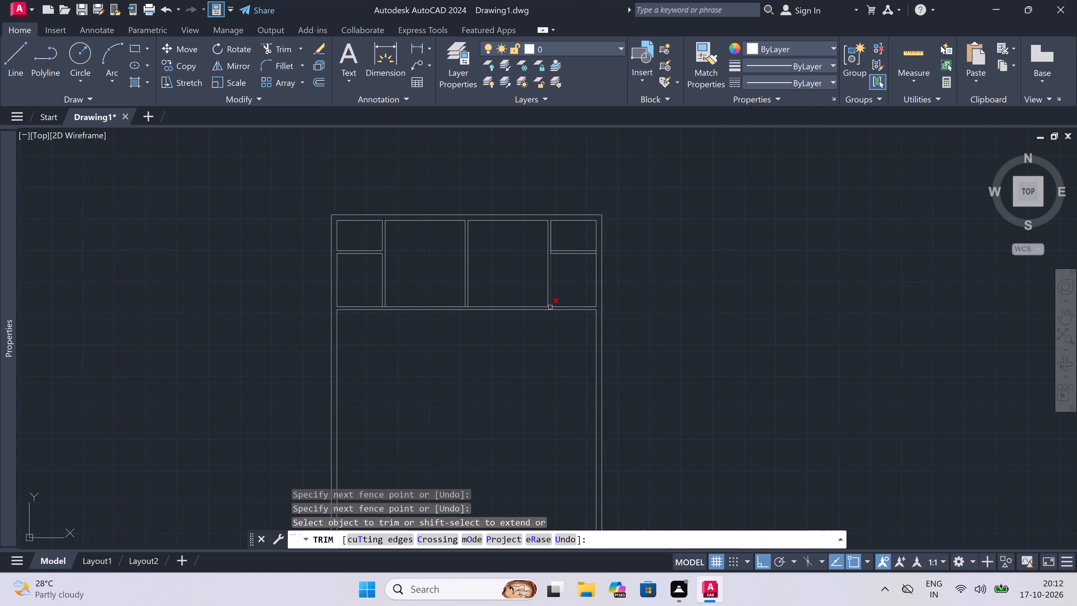
# Offset the lower line of the long horizontal partition below the rooms 9' downward.
pyautogui.scroll(-3, 513, 294)
pyautogui.scroll(2, 491, 299)
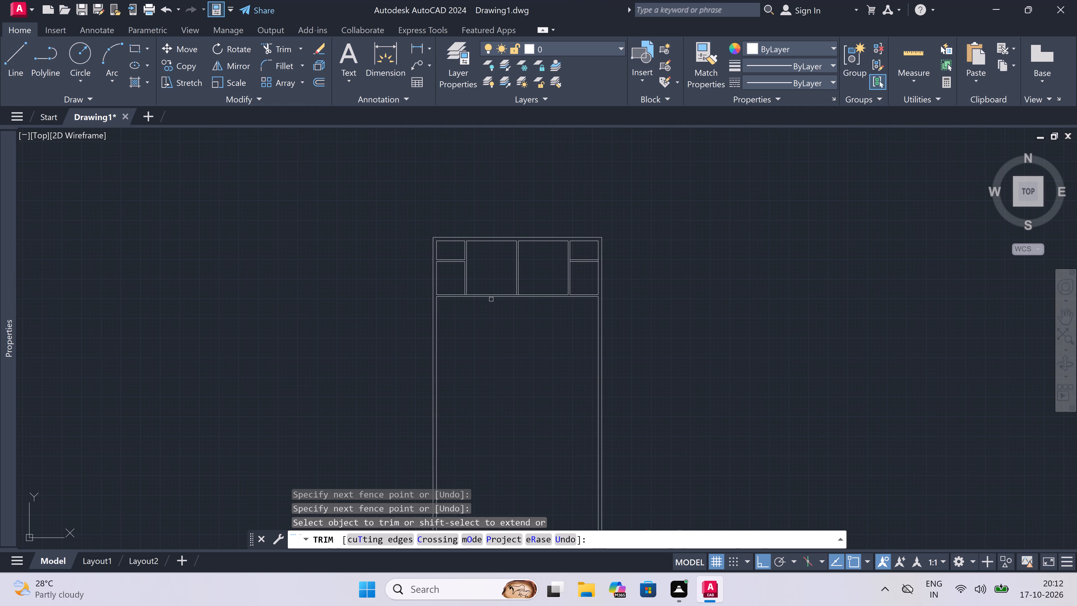
pyautogui.scroll(4, 490, 303)
pyautogui.press('Escape')
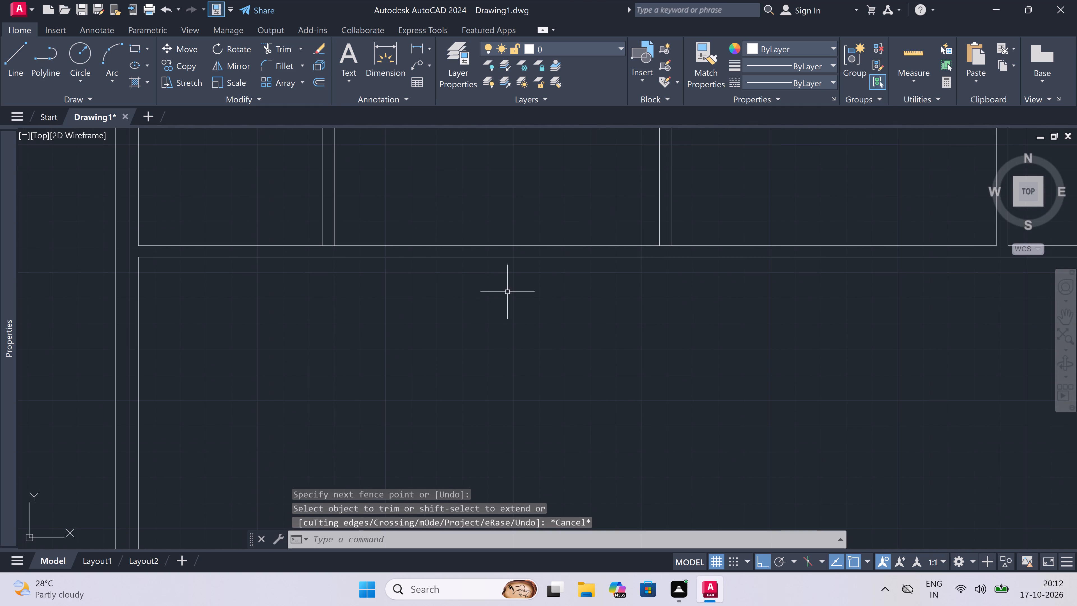
pyautogui.press('o')
pyautogui.press('space')
pyautogui.click(525, 261)
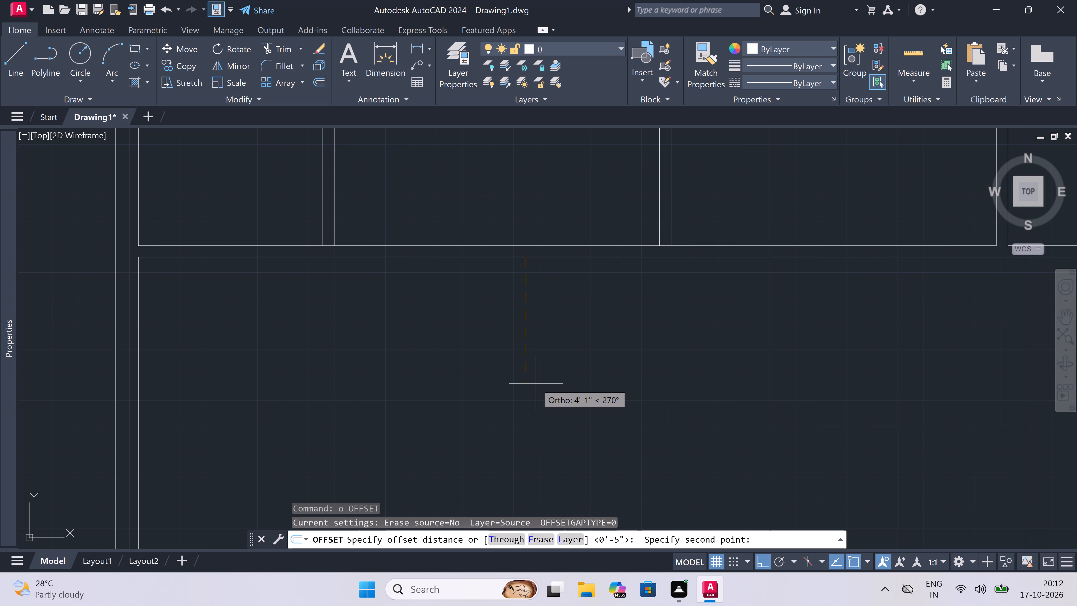
pyautogui.write('9"')
pyautogui.press('BackSpace')
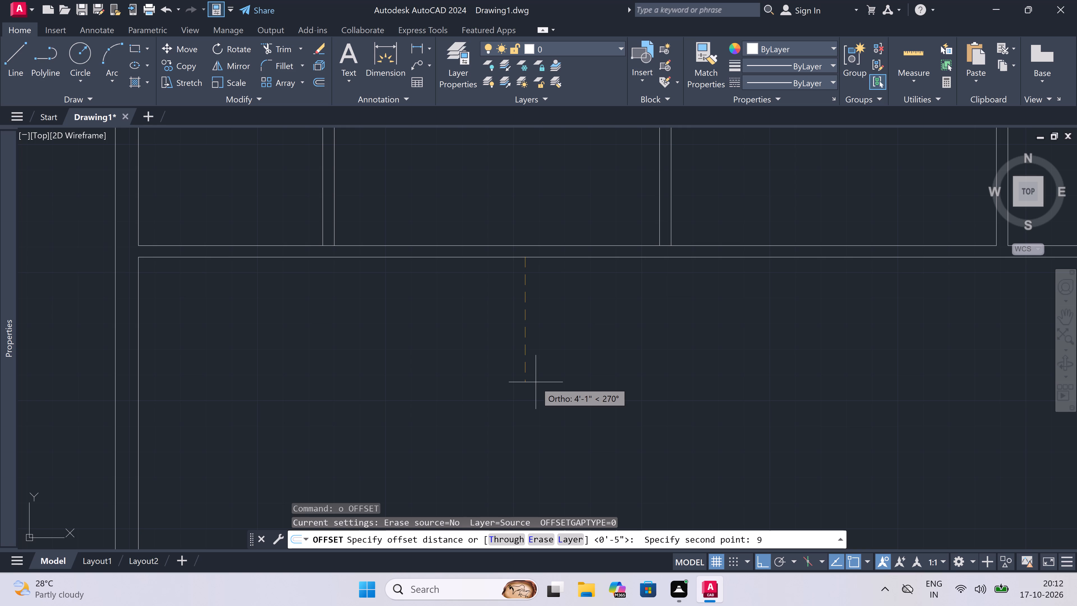
pyautogui.press("'")
pyautogui.press('space')
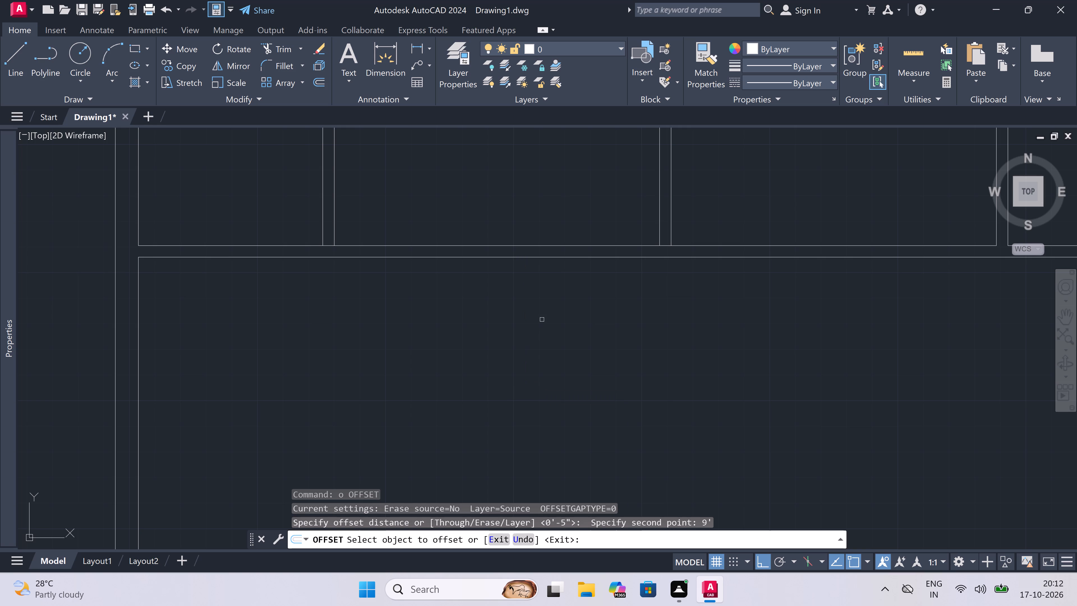
pyautogui.doubleClick(549, 258)
pyautogui.doubleClick(558, 304)
pyautogui.scroll(-5, 558, 304)
pyautogui.scroll(4, 559, 328)
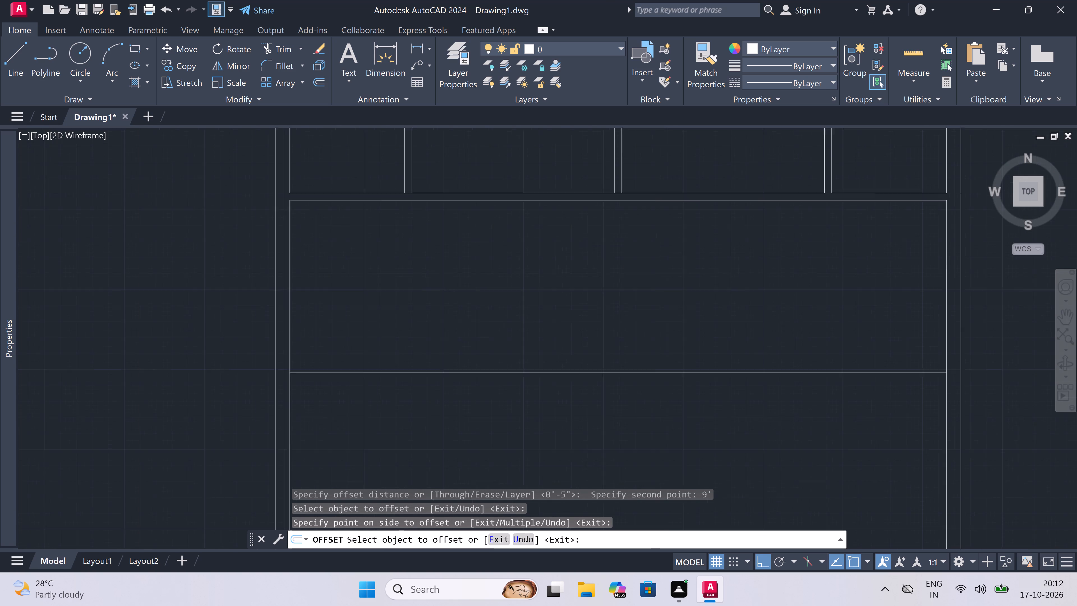
pyautogui.scroll(-3, 559, 329)
pyautogui.scroll(3, 552, 356)
pyautogui.press('Escape')
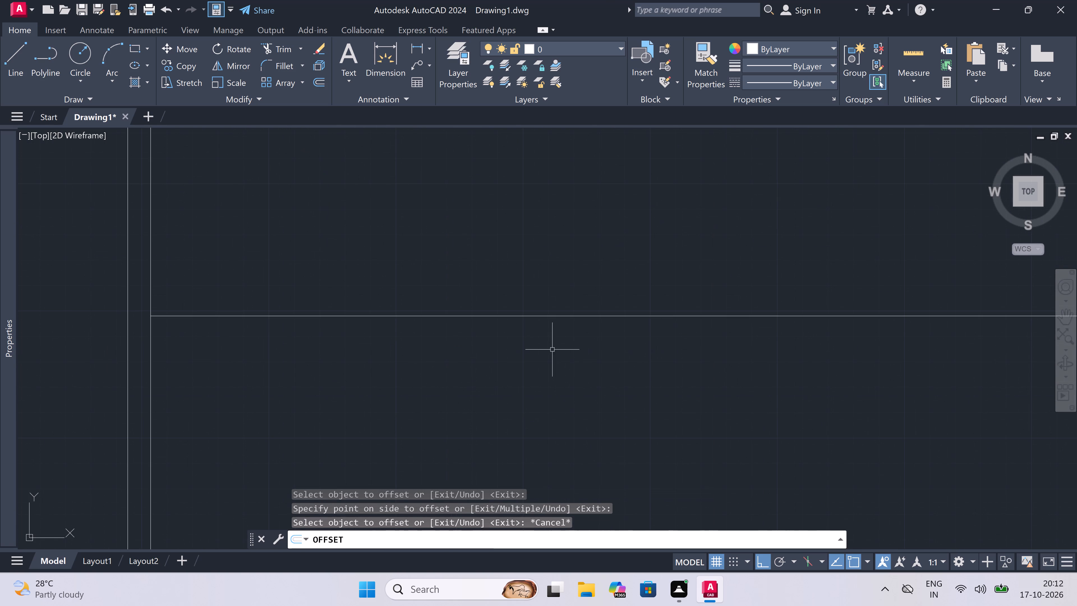
# Offset the new horizontal line 4.5" downward to form the second long partition's thickness.
pyautogui.press('space')
pyautogui.click(550, 318)
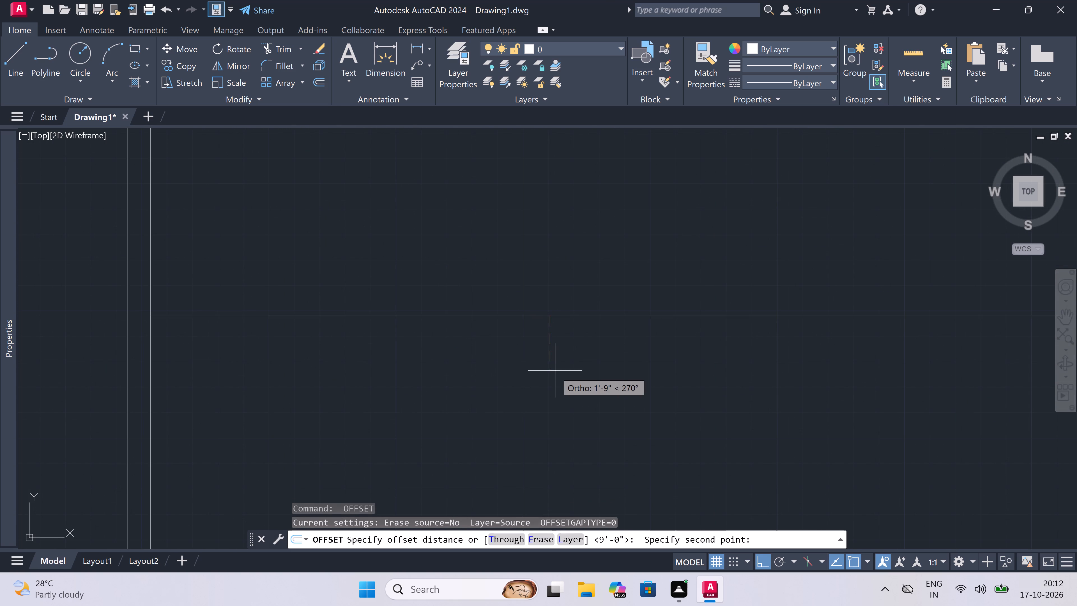
pyautogui.press('4')
pyautogui.press('.')
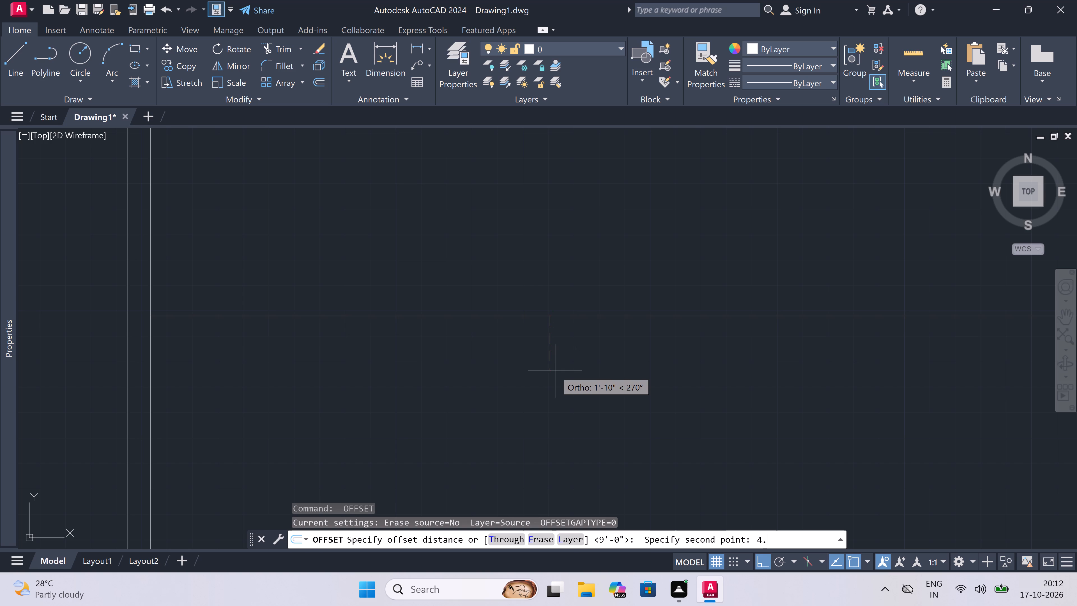
pyautogui.write('5"')
pyautogui.press('space')
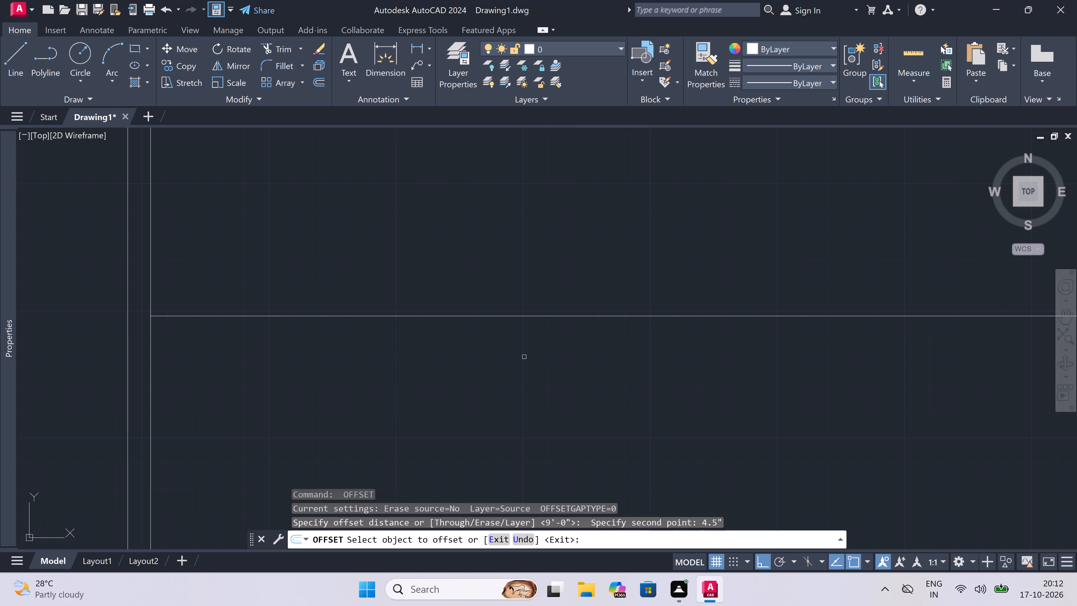
pyautogui.doubleClick(527, 318)
pyautogui.click(530, 342)
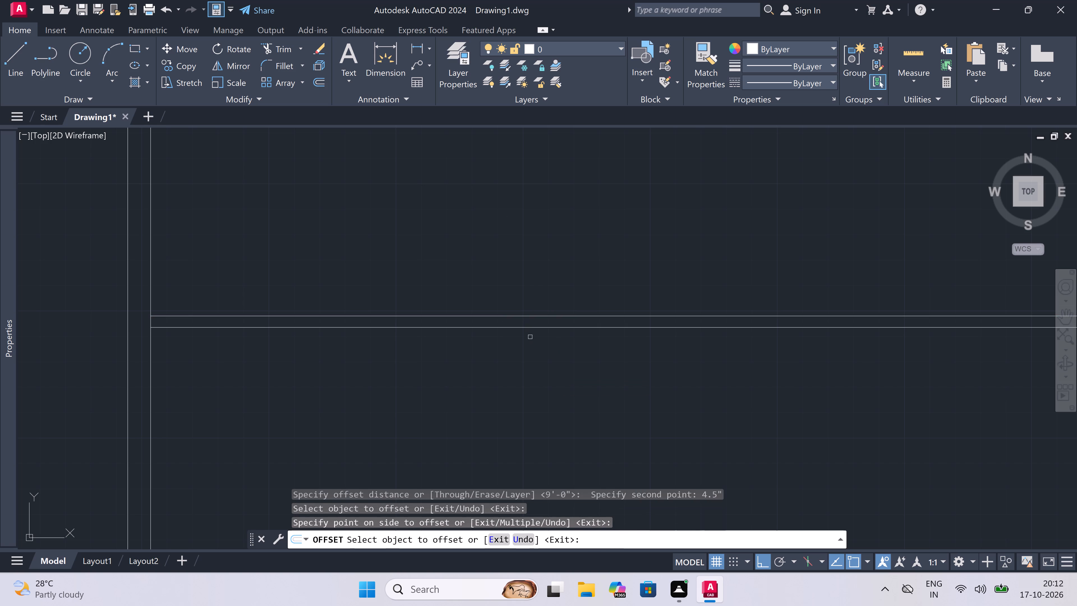
pyautogui.press('Escape')
# Offset the second long partition's lower line 7'10" downward.
pyautogui.scroll(-4, 538, 287)
pyautogui.scroll(3, 541, 293)
pyautogui.press('space')
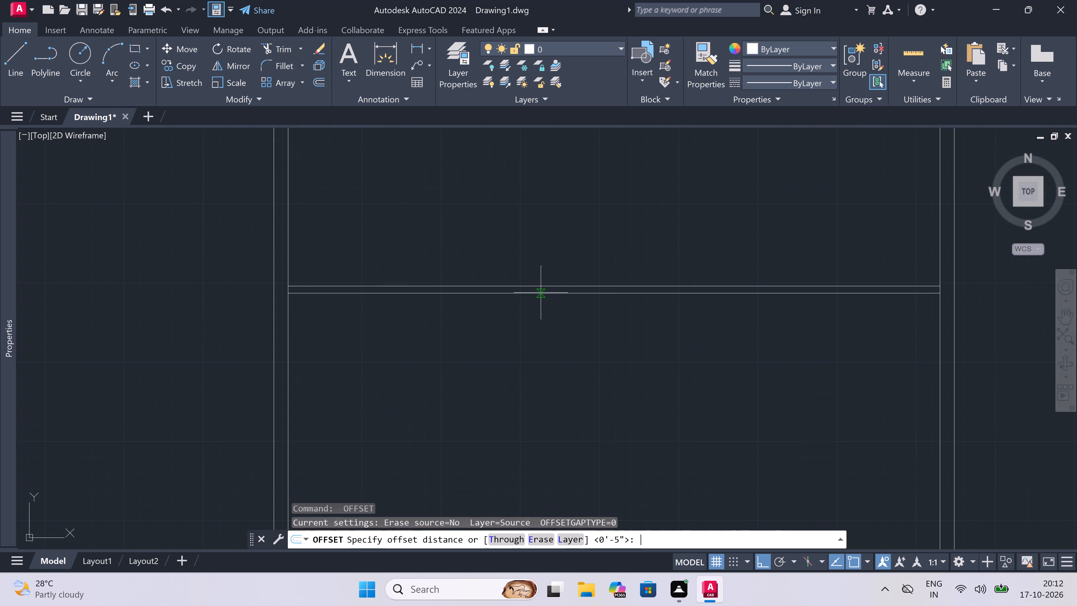
pyautogui.click(541, 293)
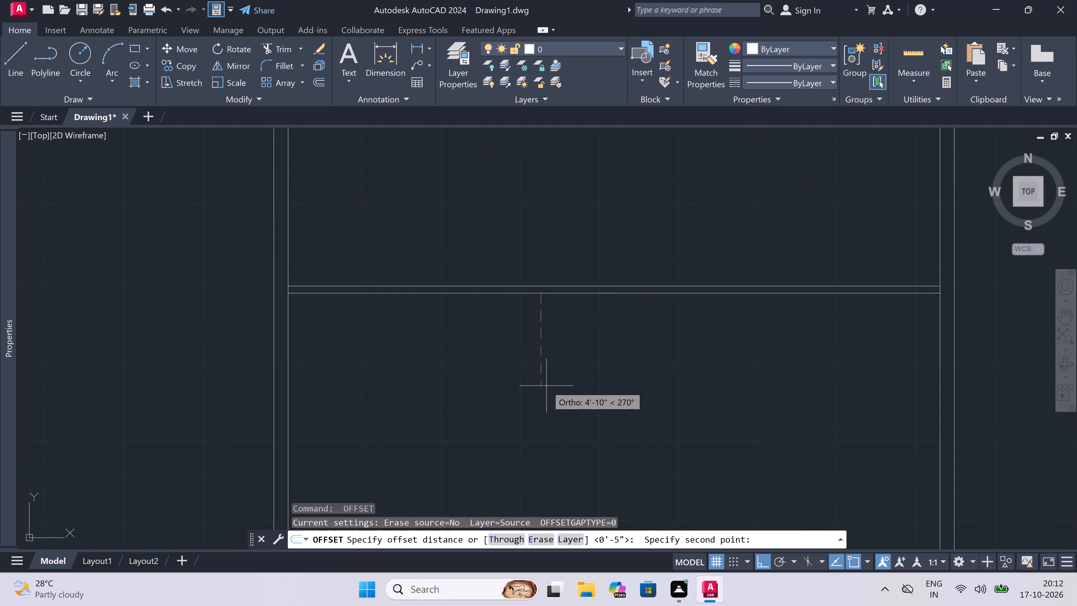
pyautogui.write('7\'10"')
pyautogui.press('space')
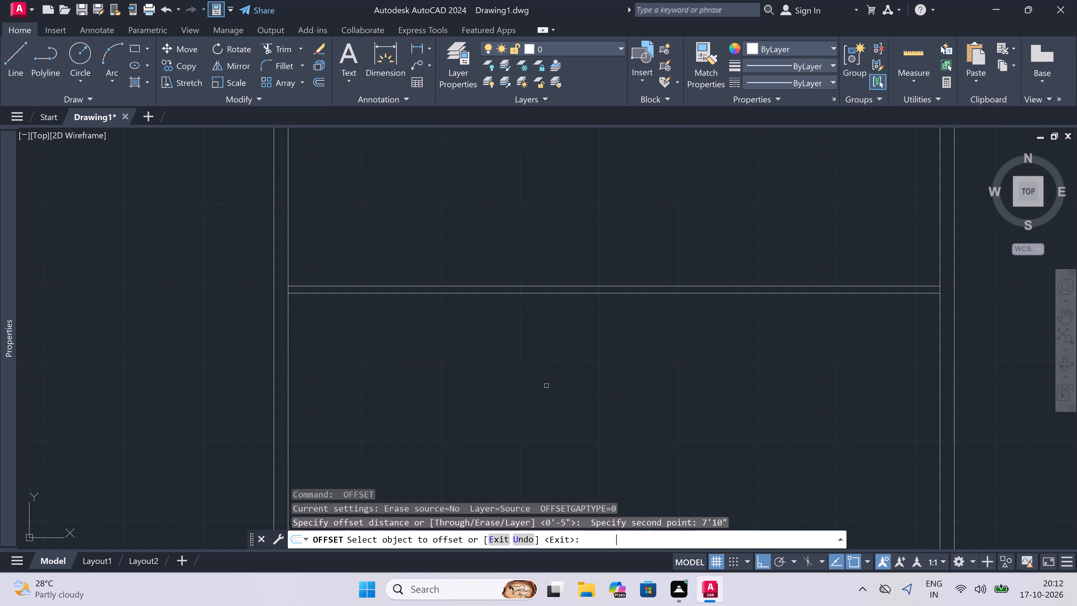
pyautogui.doubleClick(554, 293)
pyautogui.tripleClick(556, 350)
pyautogui.press('Escape')
# Offset the newest horizontal line 4.5" downward to form the third long partition's thickness.
pyautogui.press('space')
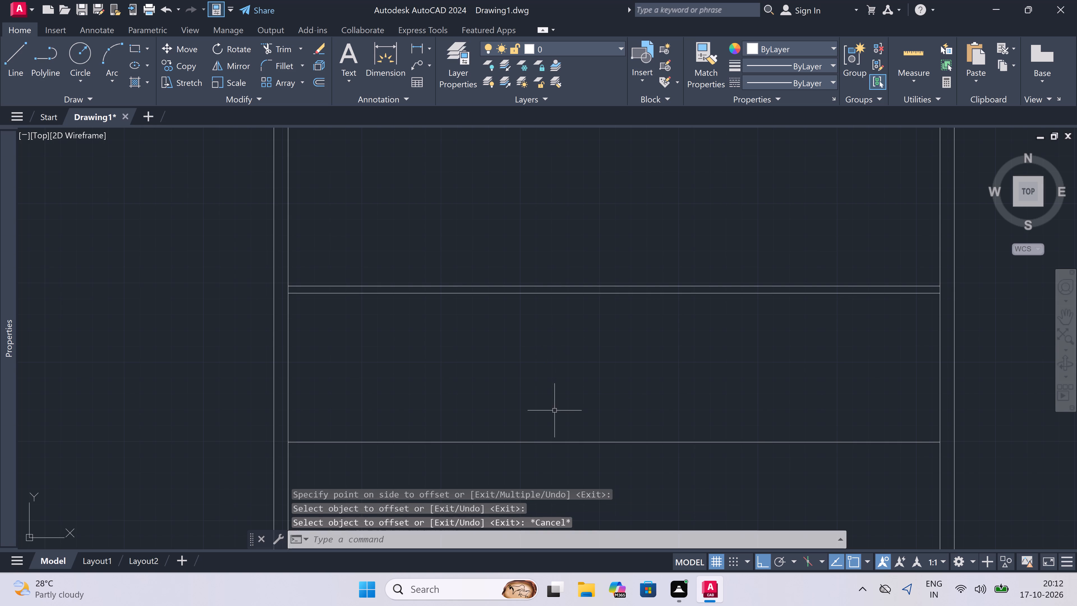
pyautogui.scroll(-5, 550, 417)
pyautogui.scroll(4, 551, 445)
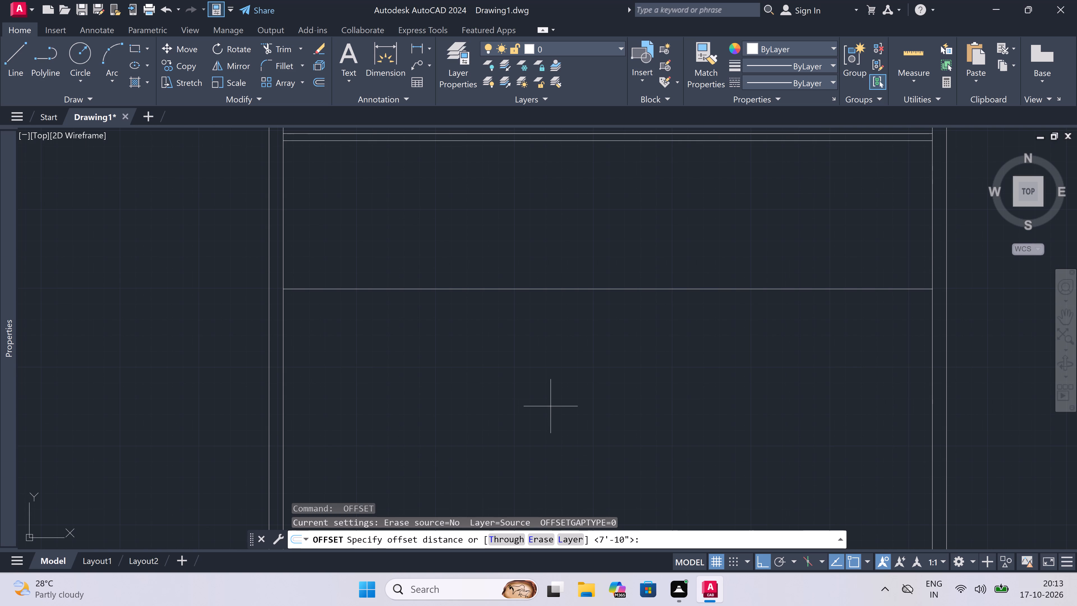
pyautogui.click(560, 288)
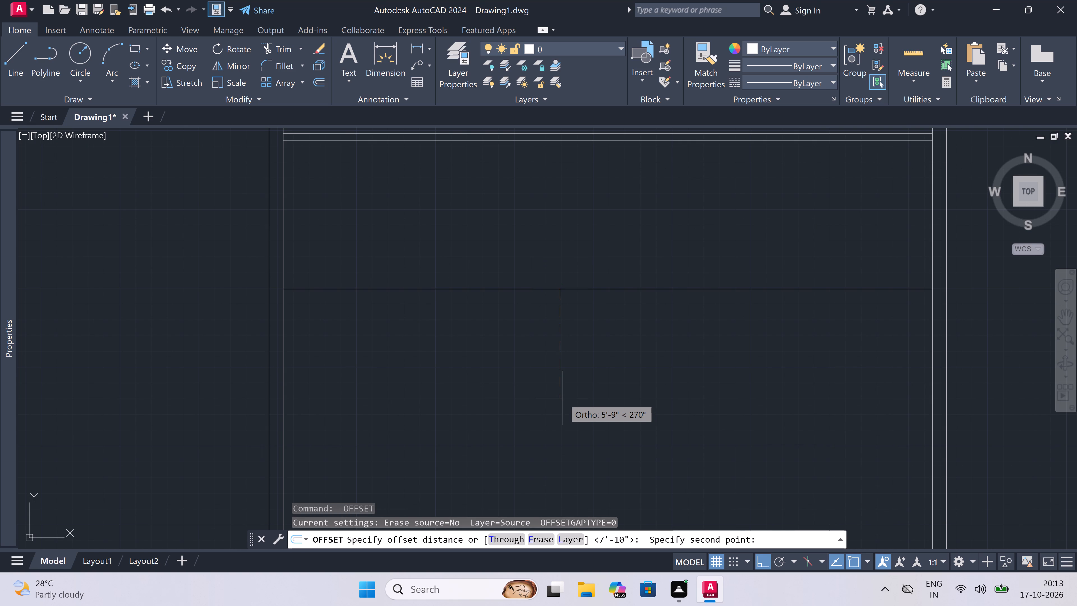
pyautogui.write('4.5')
pyautogui.write('"')
pyautogui.press('space')
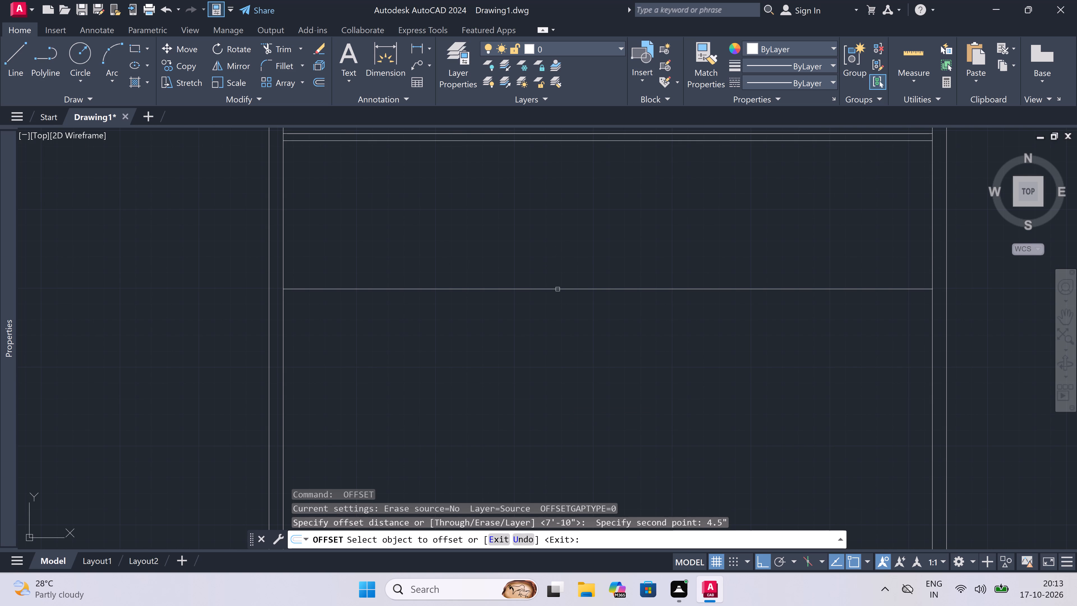
pyautogui.moveTo(557, 289); pyautogui.dragTo(558, 293)
pyautogui.click(559, 339)
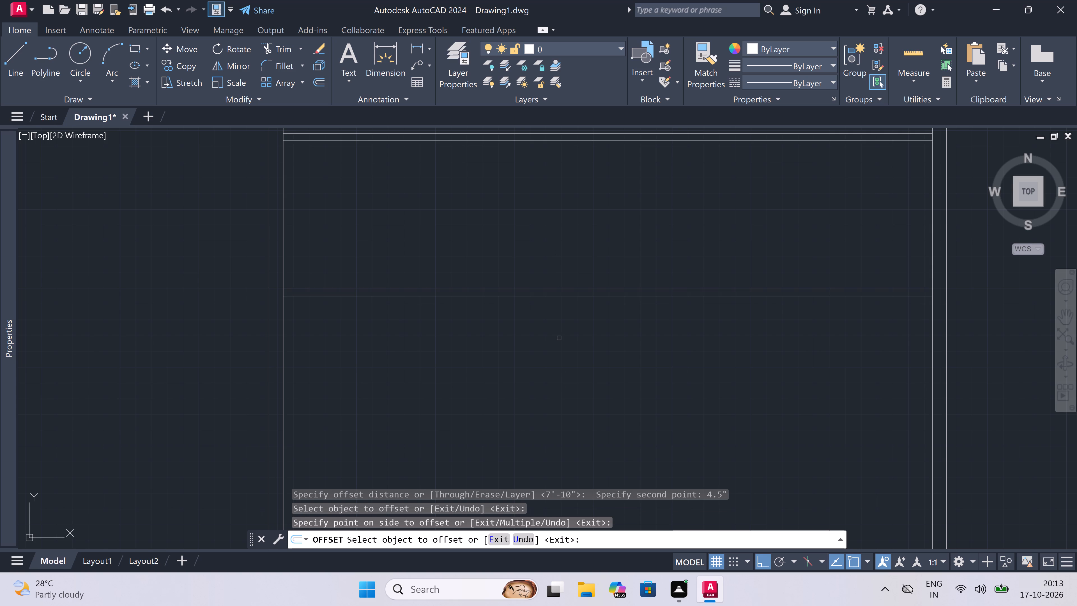
pyautogui.press('Escape')
# Offset the third long partition's lower line 9' downward.
pyautogui.press('space')
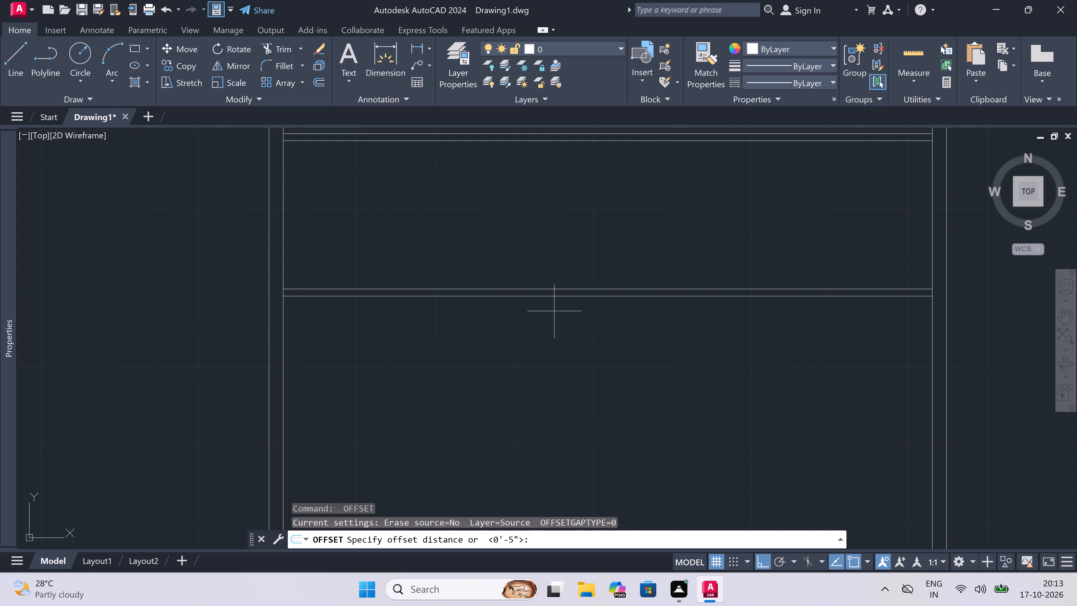
pyautogui.click(554, 300)
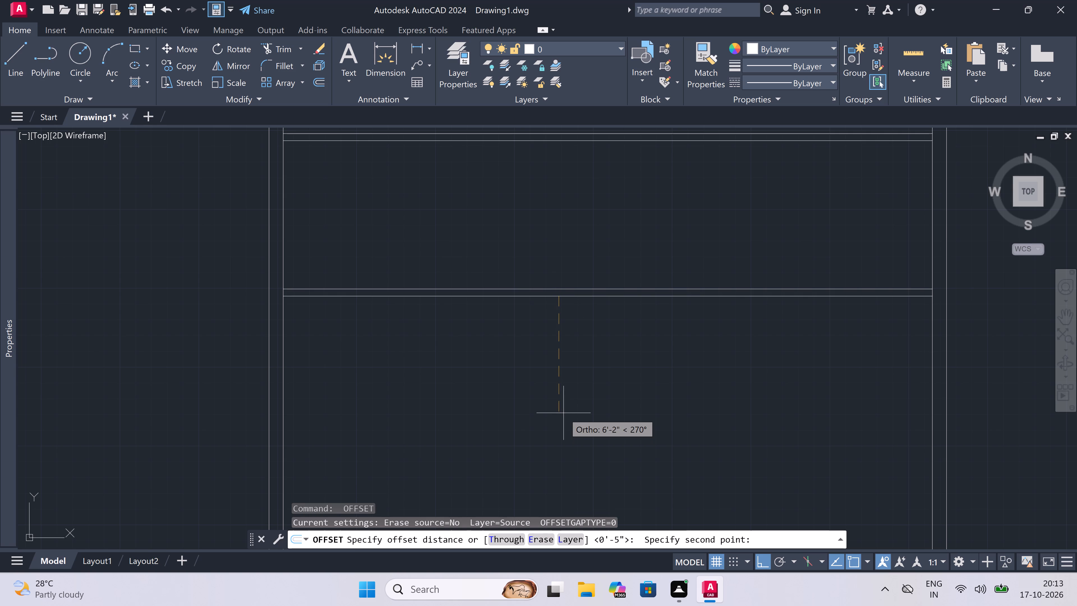
pyautogui.press('9')
pyautogui.write("'")
pyautogui.press('space')
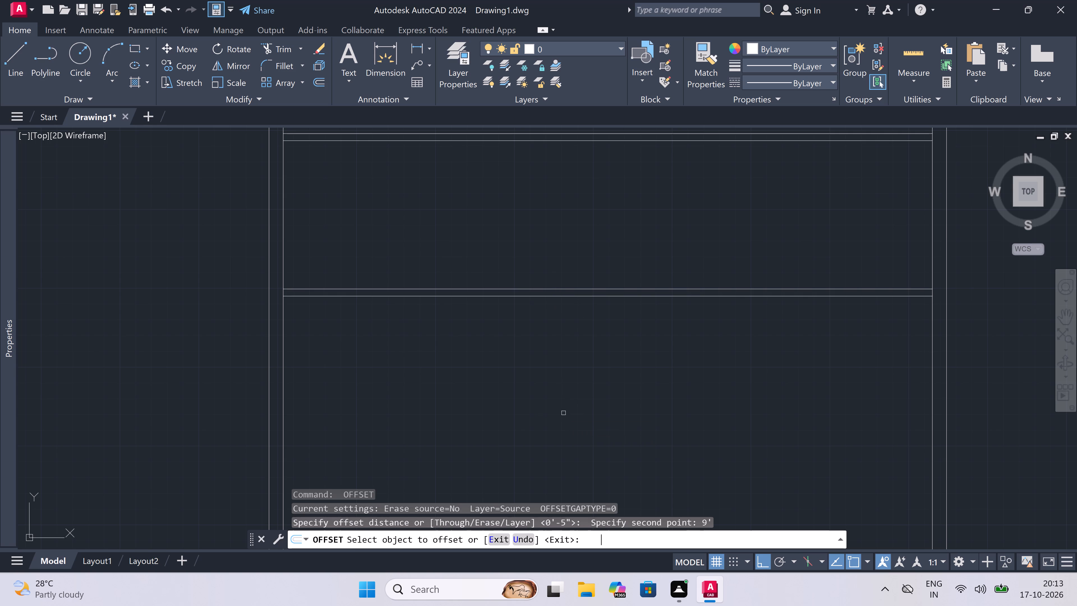
pyautogui.click(561, 295)
pyautogui.doubleClick(561, 346)
pyautogui.press('Escape')
# Offset the lowest horizontal line 4.5" downward to form the fourth long partition's thickness.
pyautogui.scroll(-3, 561, 346)
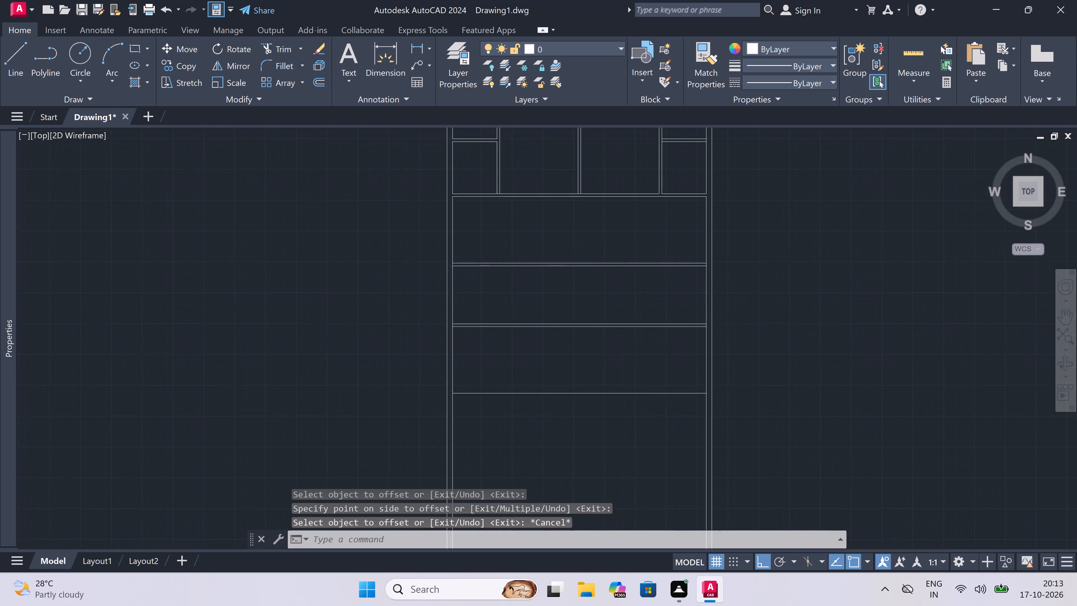
pyautogui.scroll(-1, 561, 346)
pyautogui.scroll(4, 563, 366)
pyautogui.press('space')
pyautogui.doubleClick(562, 356)
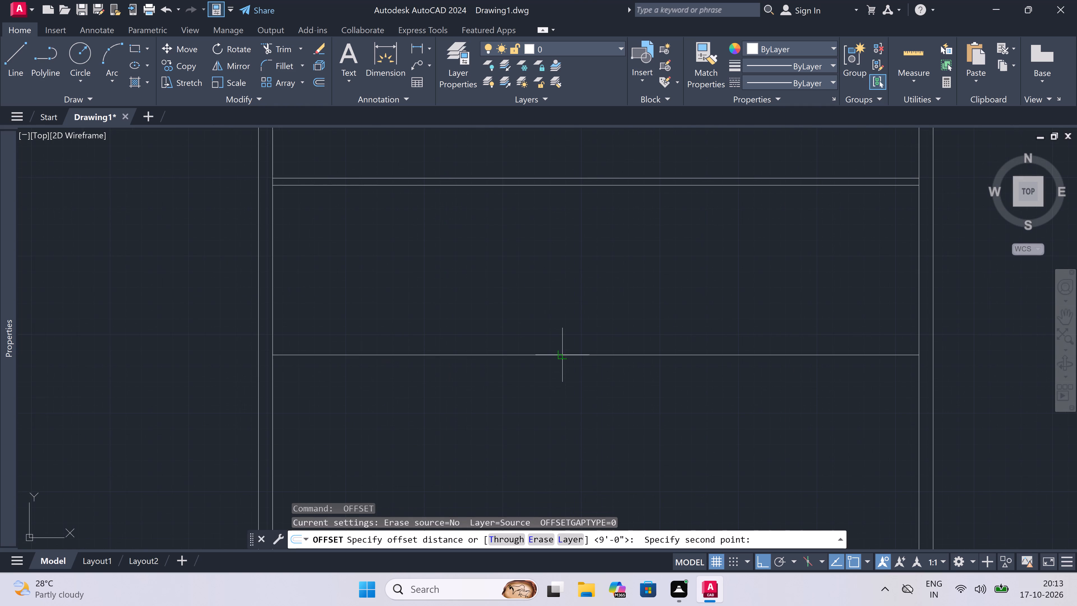
pyautogui.write('4.5')
pyautogui.write('"')
pyautogui.press('space')
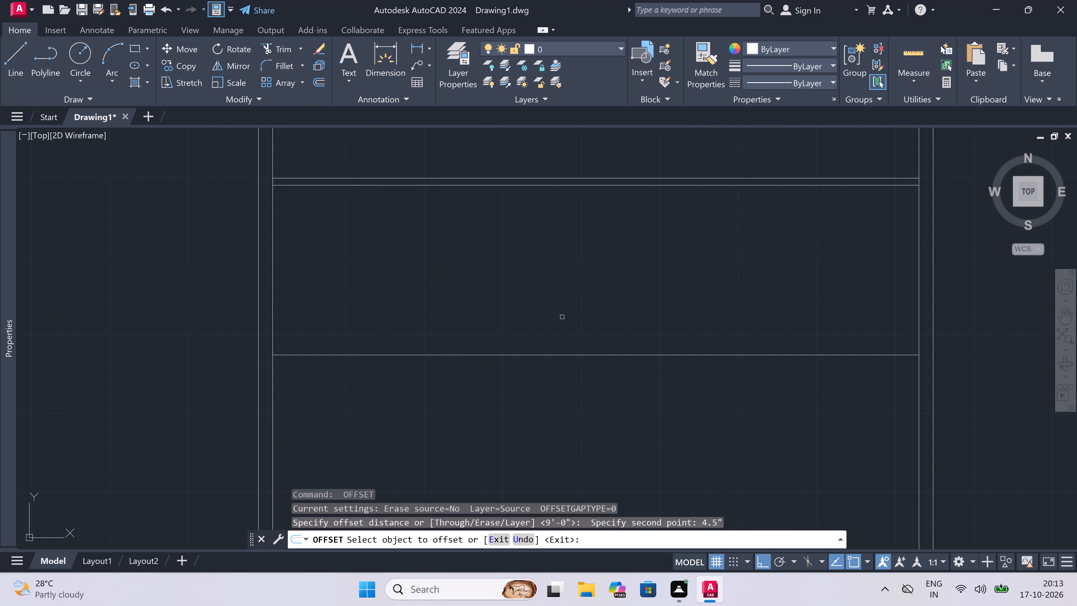
pyautogui.doubleClick(555, 356)
pyautogui.tripleClick(556, 391)
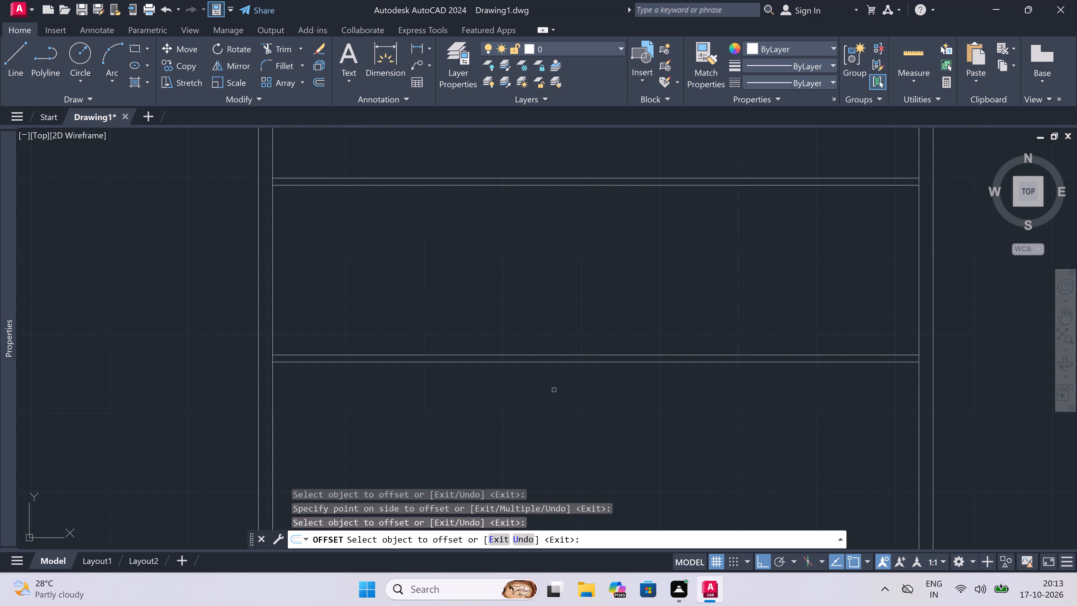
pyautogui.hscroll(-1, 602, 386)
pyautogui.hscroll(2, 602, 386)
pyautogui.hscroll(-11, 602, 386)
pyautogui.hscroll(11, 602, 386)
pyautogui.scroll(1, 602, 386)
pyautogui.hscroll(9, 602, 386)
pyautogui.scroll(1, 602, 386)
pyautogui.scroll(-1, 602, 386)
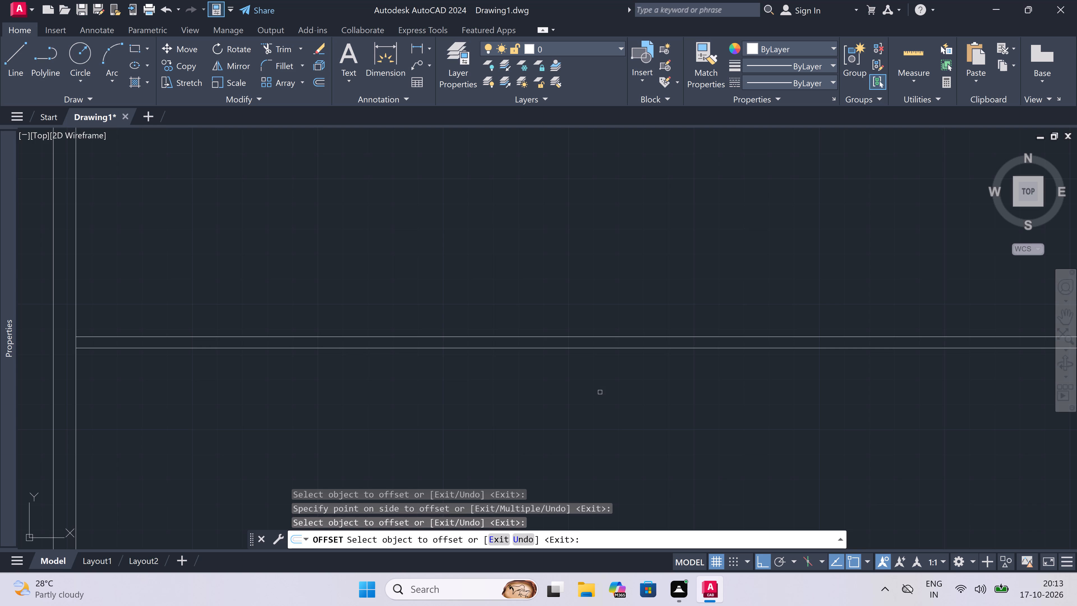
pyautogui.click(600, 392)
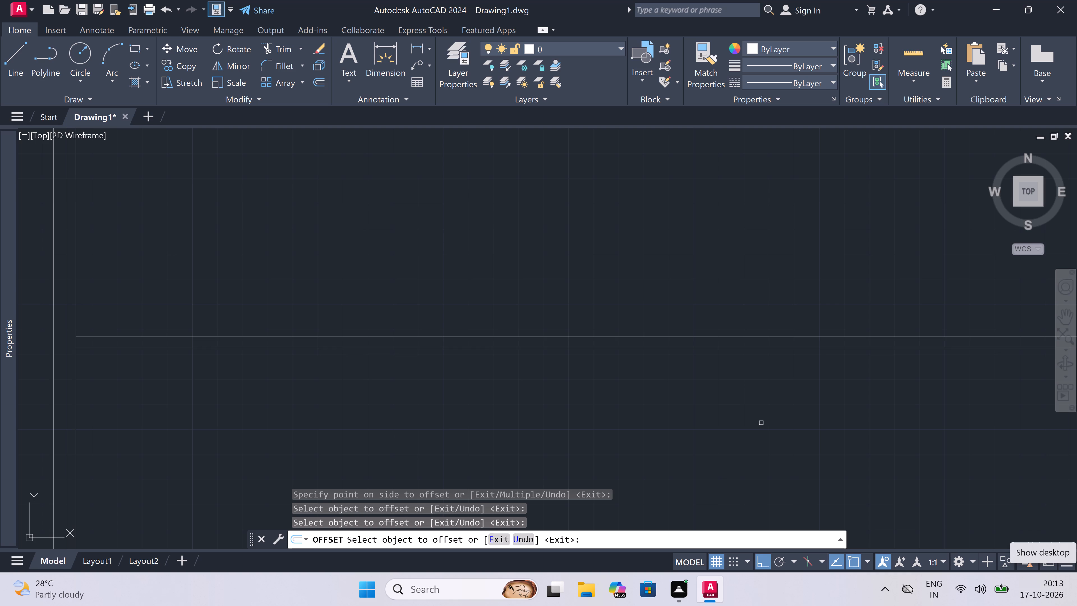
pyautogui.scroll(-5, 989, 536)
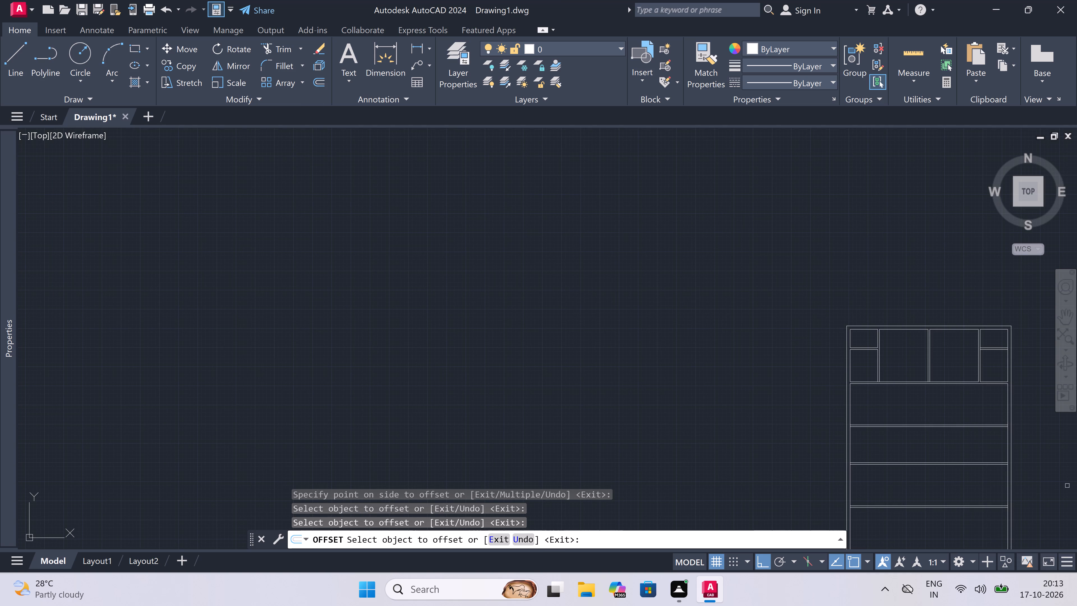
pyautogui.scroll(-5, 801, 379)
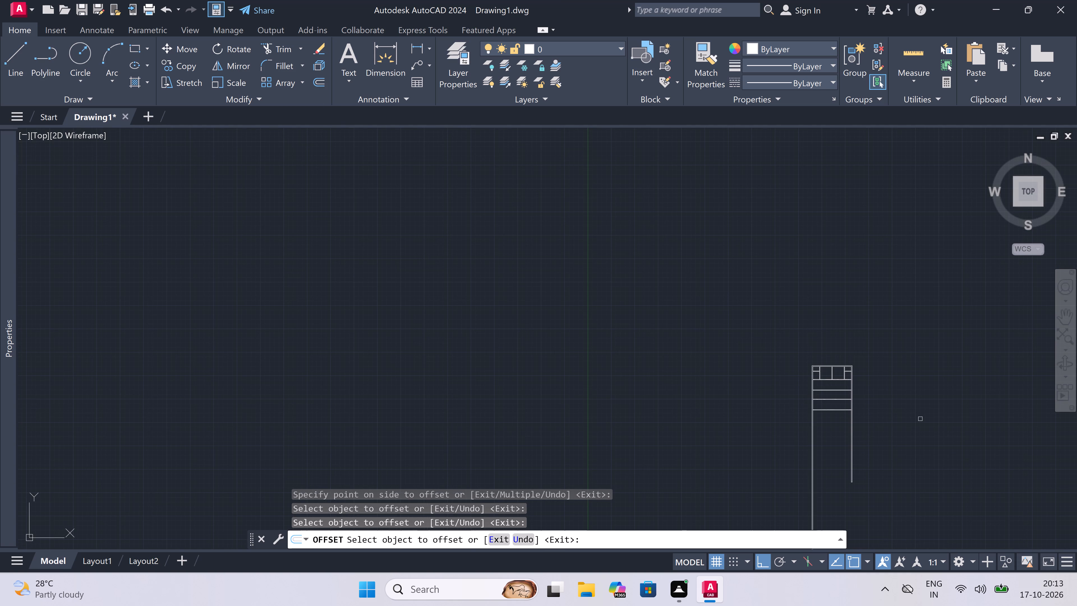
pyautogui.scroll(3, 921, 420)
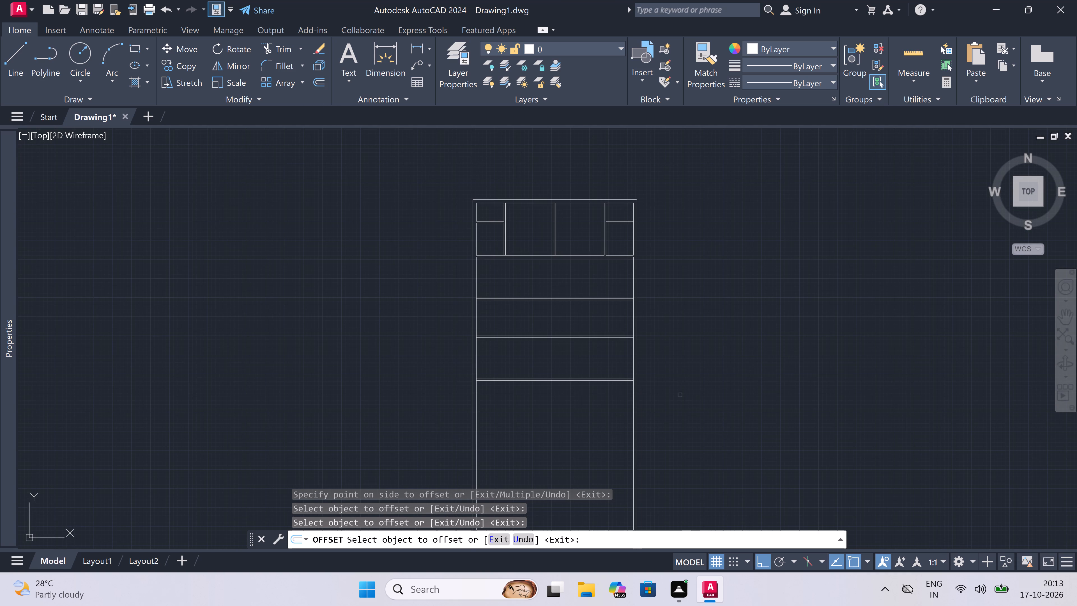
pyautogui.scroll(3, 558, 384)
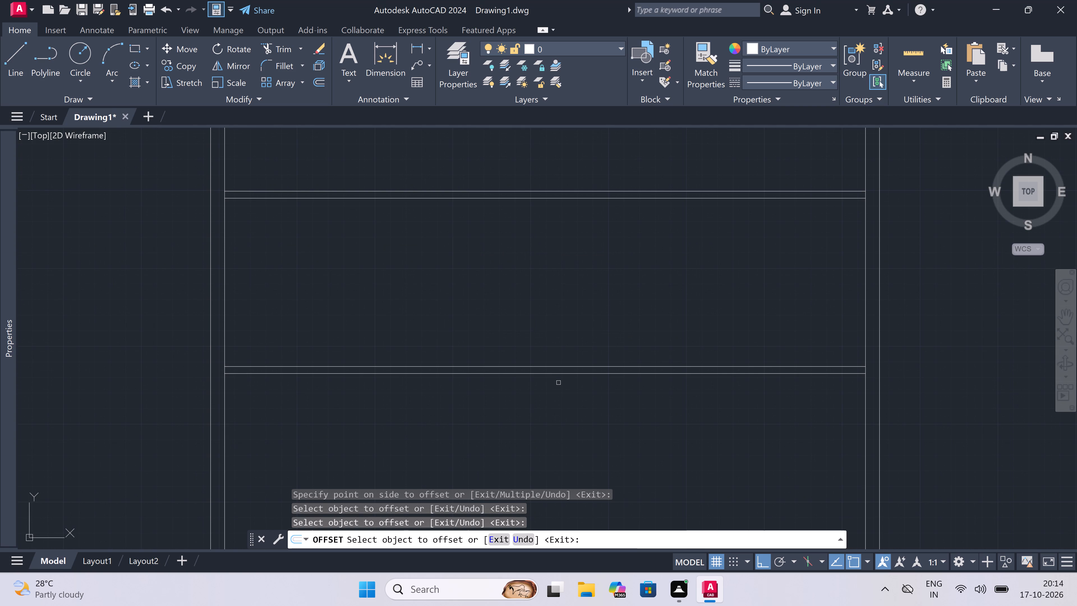
# Offset the fourth long partition's lower line 11'5" downward.
pyautogui.press('Escape')
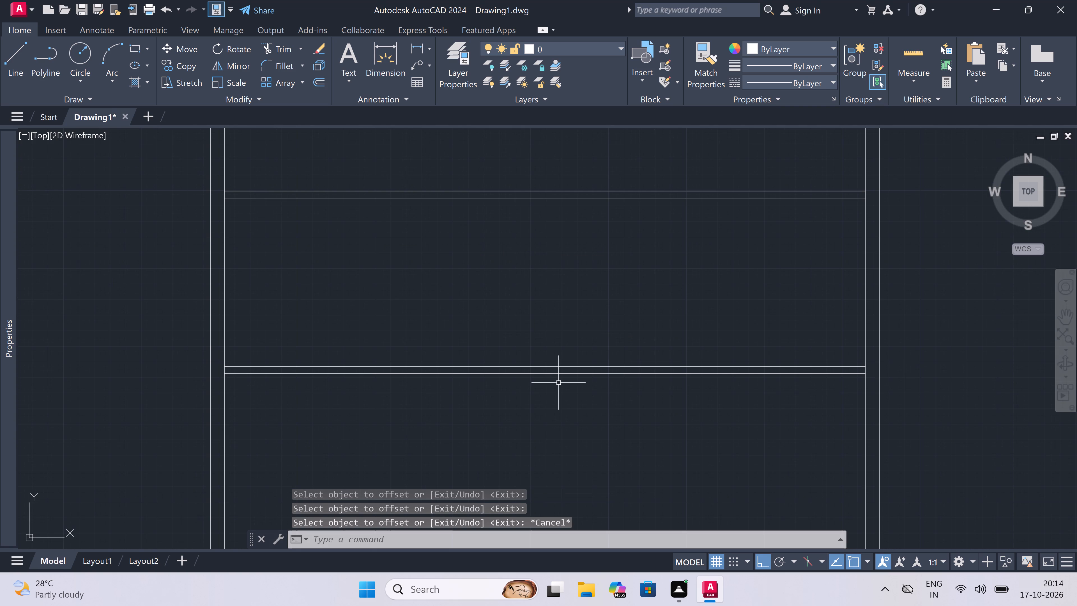
pyautogui.scroll(-4, 553, 353)
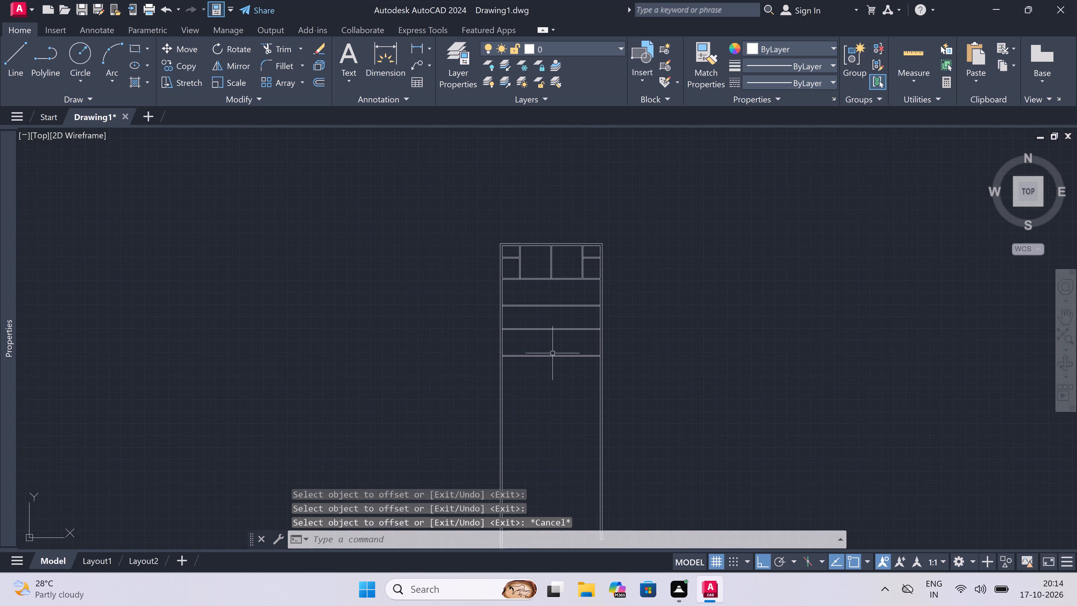
pyautogui.scroll(3, 570, 353)
pyautogui.scroll(-2, 563, 361)
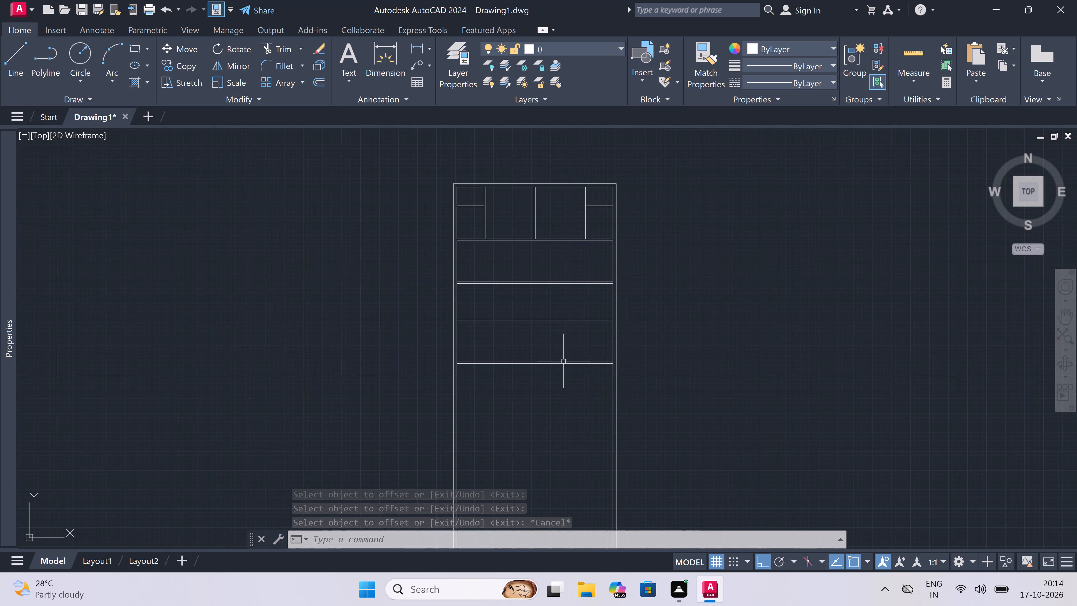
pyautogui.scroll(2, 563, 361)
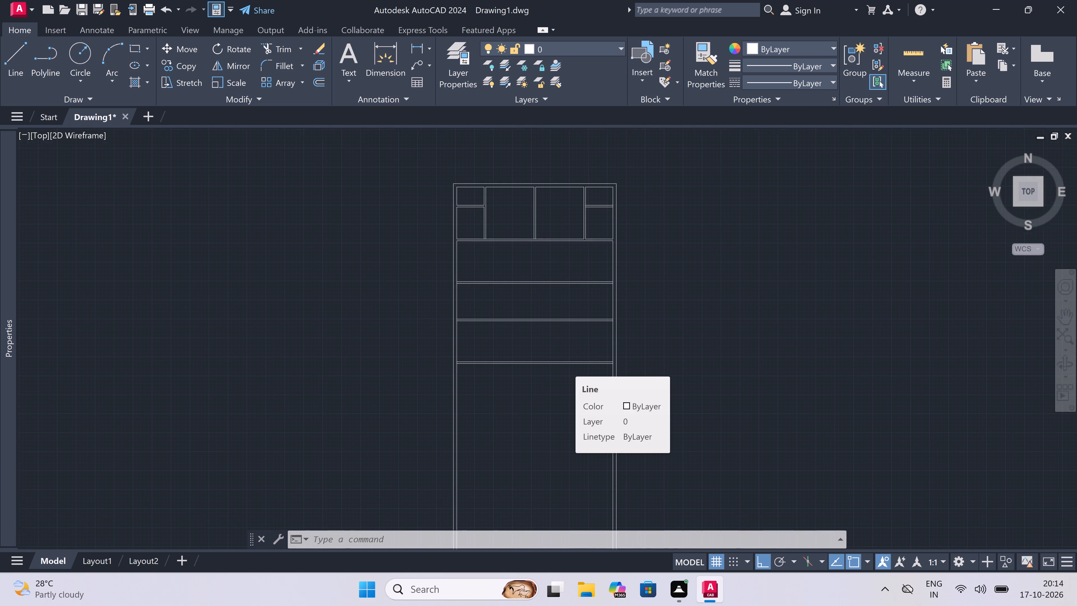
pyautogui.scroll(1, 563, 361)
pyautogui.write('o')
pyautogui.press('space')
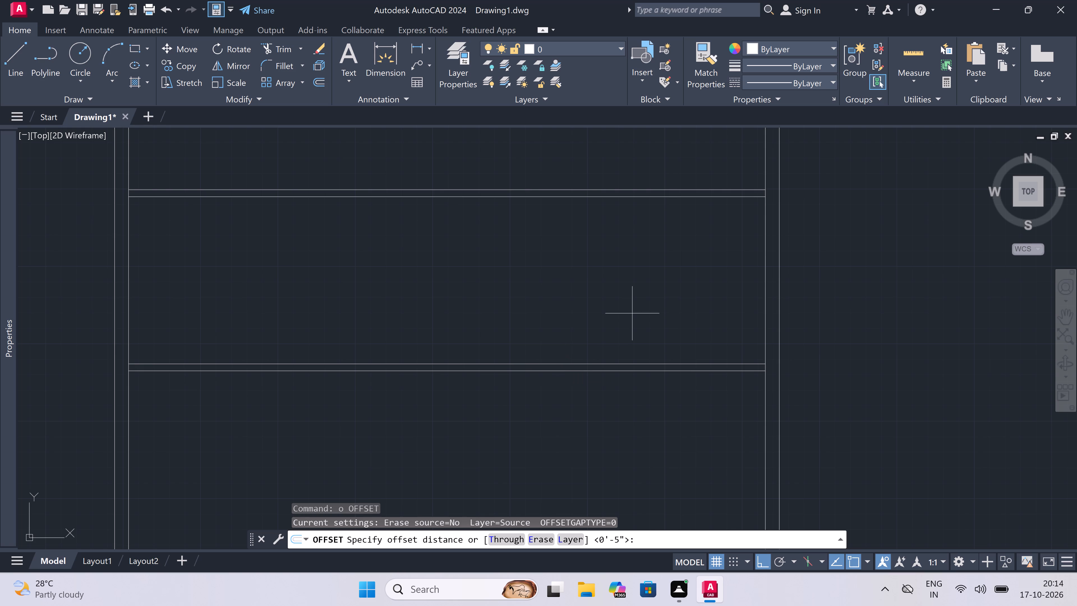
pyautogui.scroll(-3, 475, 367)
pyautogui.scroll(1, 475, 366)
pyautogui.doubleClick(467, 367)
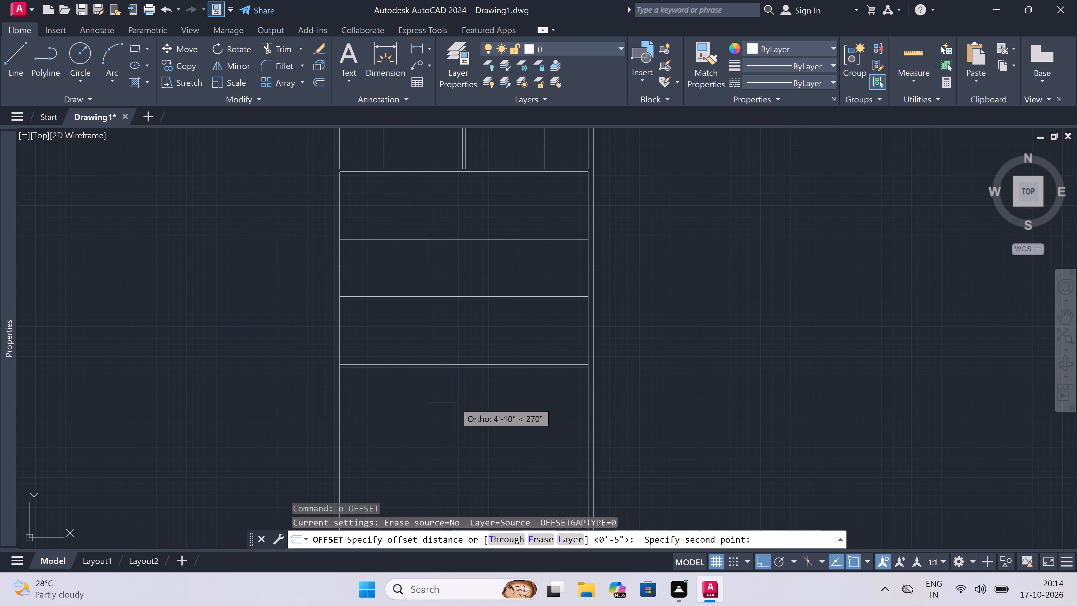
pyautogui.scroll(2, 455, 402)
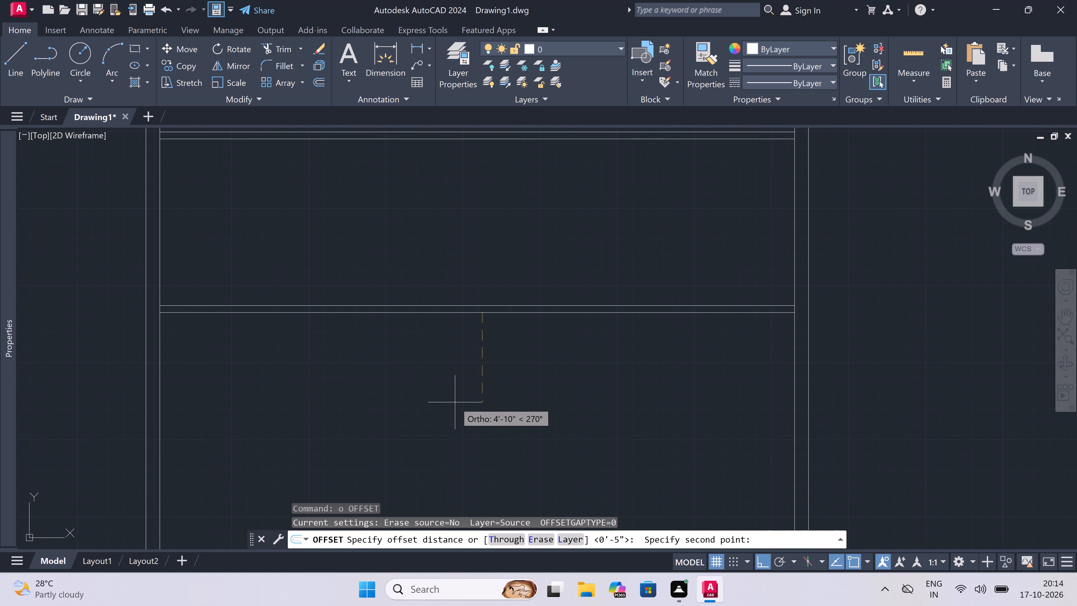
pyautogui.write("11'")
pyautogui.press('5')
pyautogui.write('"')
pyautogui.press('space')
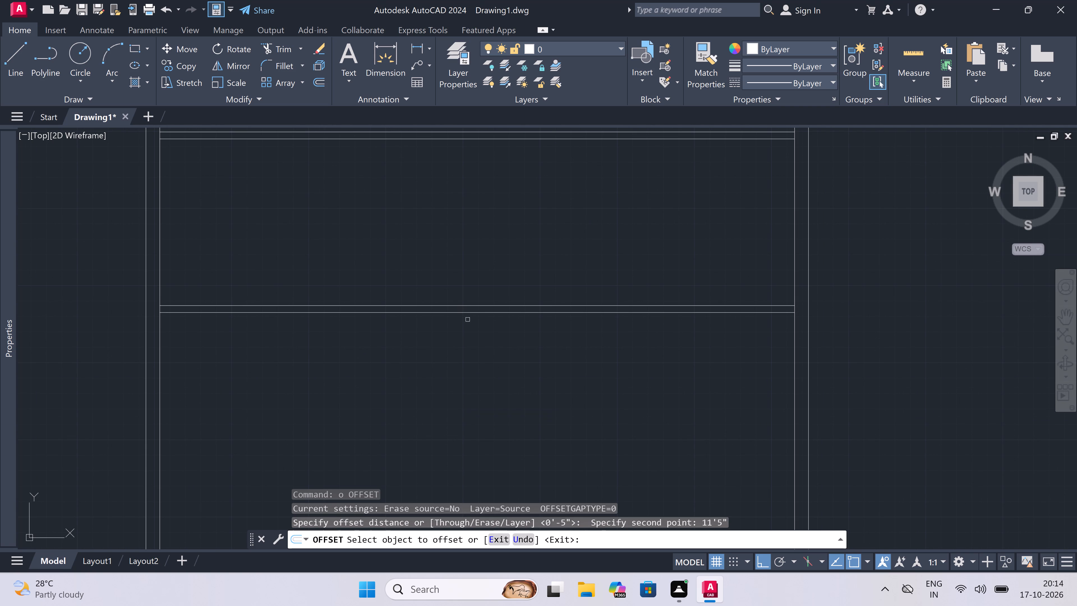
pyautogui.click(467, 312)
pyautogui.doubleClick(464, 340)
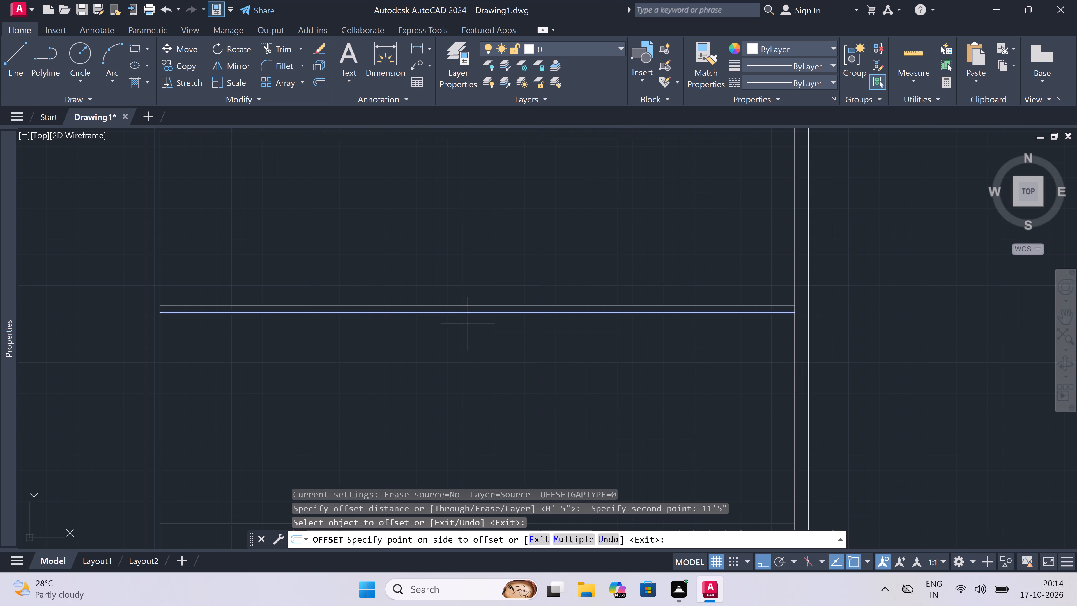
pyautogui.scroll(-5, 464, 340)
pyautogui.scroll(4, 458, 377)
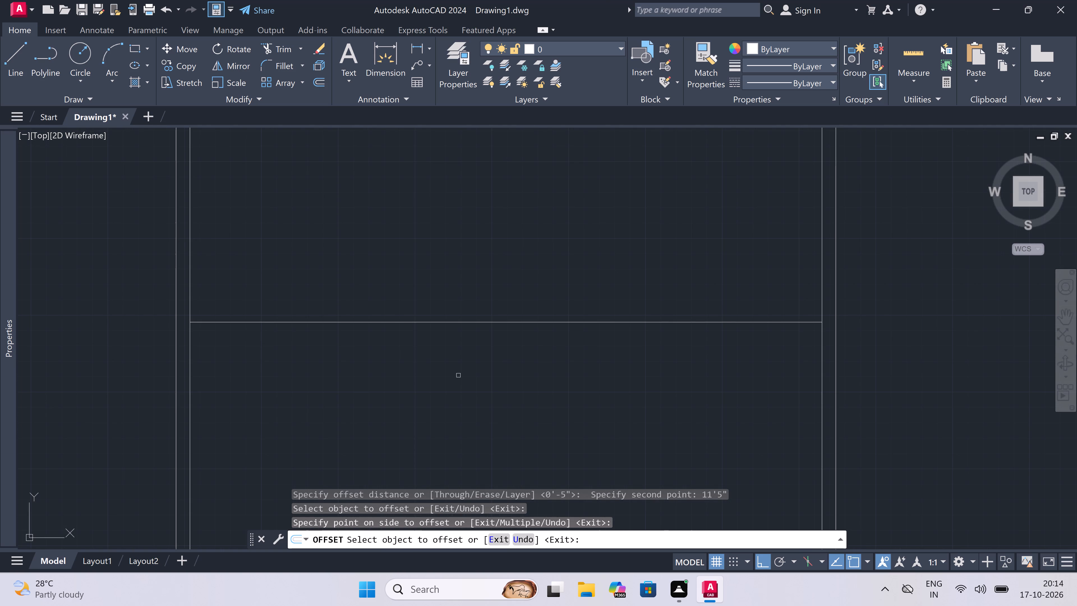
pyautogui.press('Escape')
# Offset the newest horizontal line 9" downward to form the bottom main wall's thickness.
pyautogui.press('space')
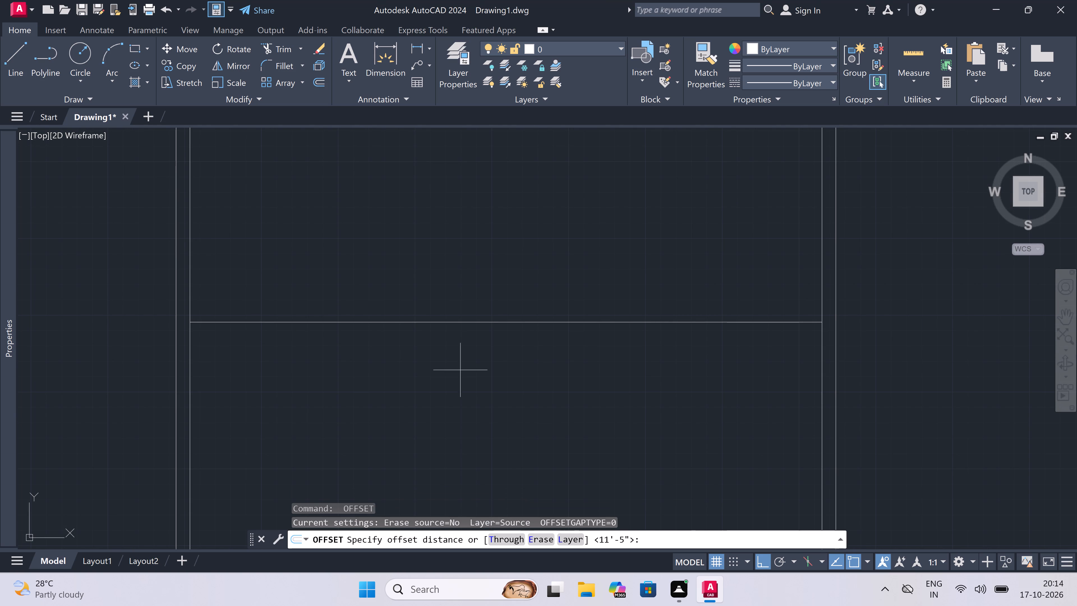
pyautogui.doubleClick(468, 319)
pyautogui.press('9')
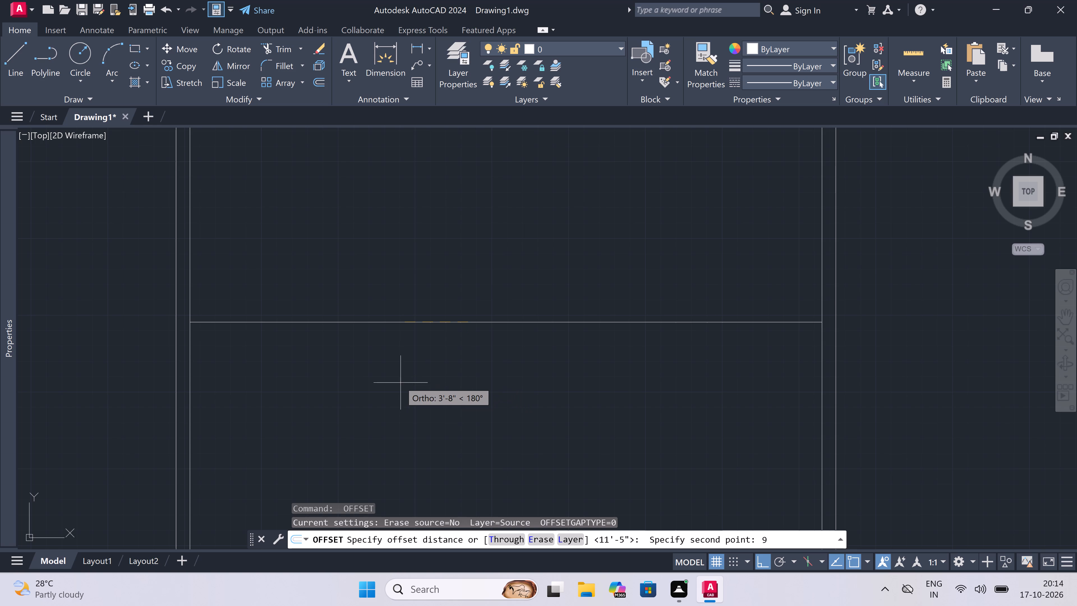
pyautogui.hotkey('shift', '"')
pyautogui.press('space')
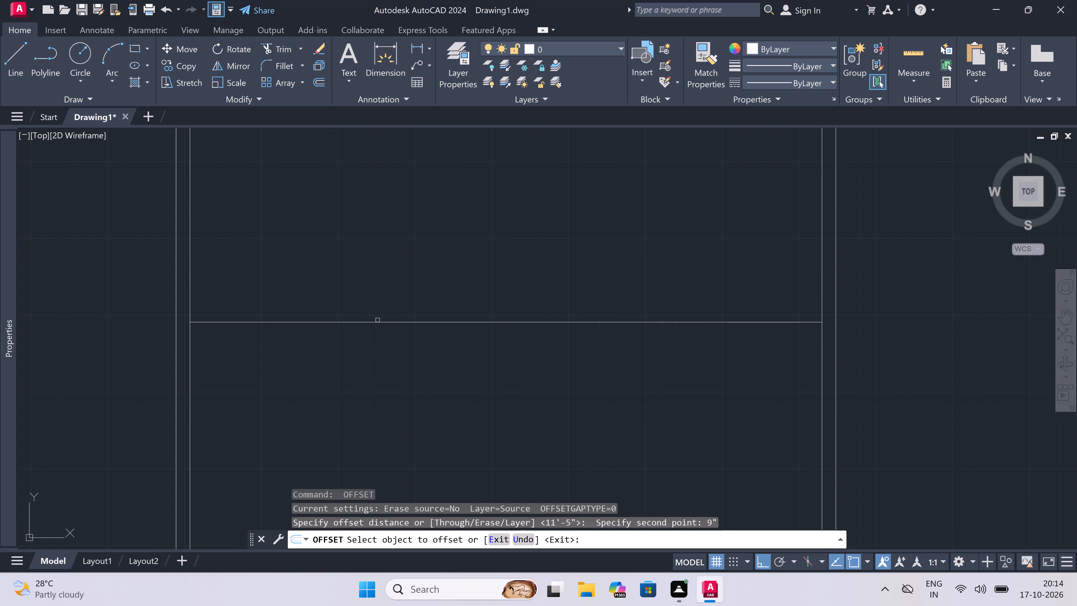
pyautogui.click(378, 323)
pyautogui.doubleClick(362, 383)
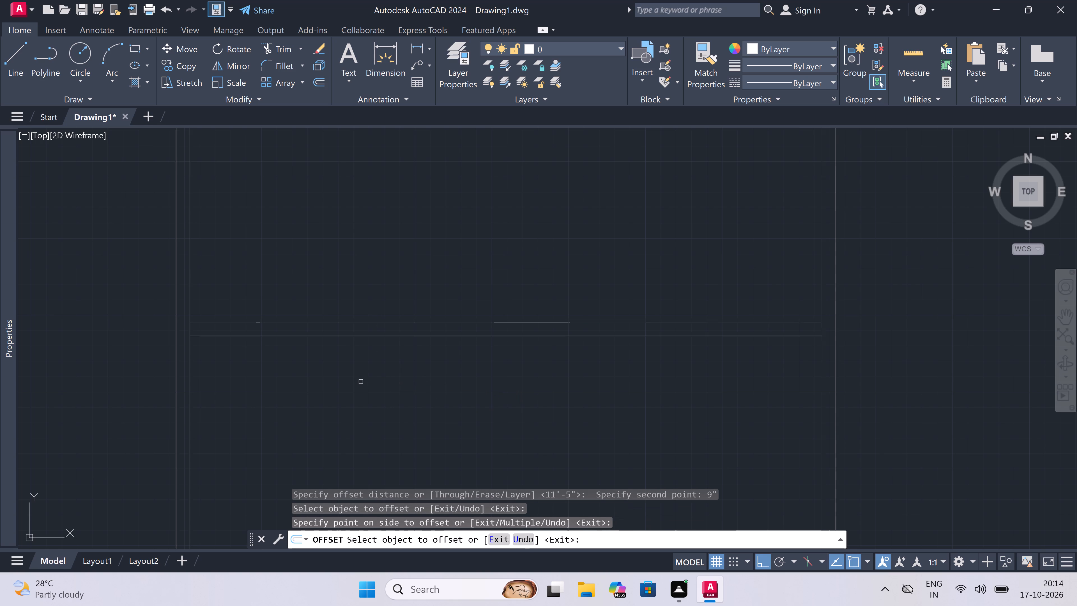
pyautogui.press('Escape')
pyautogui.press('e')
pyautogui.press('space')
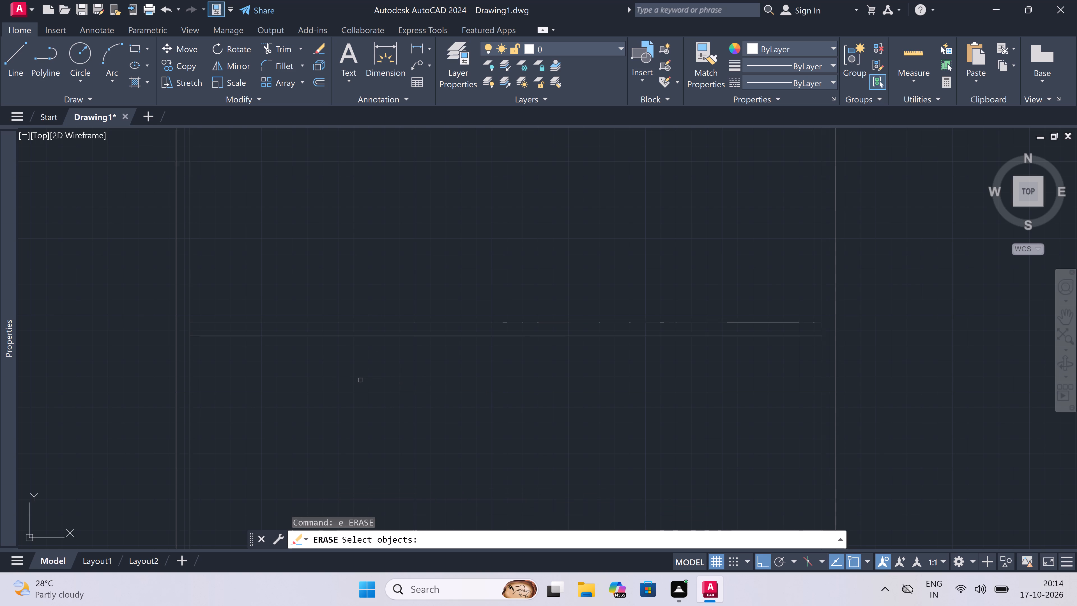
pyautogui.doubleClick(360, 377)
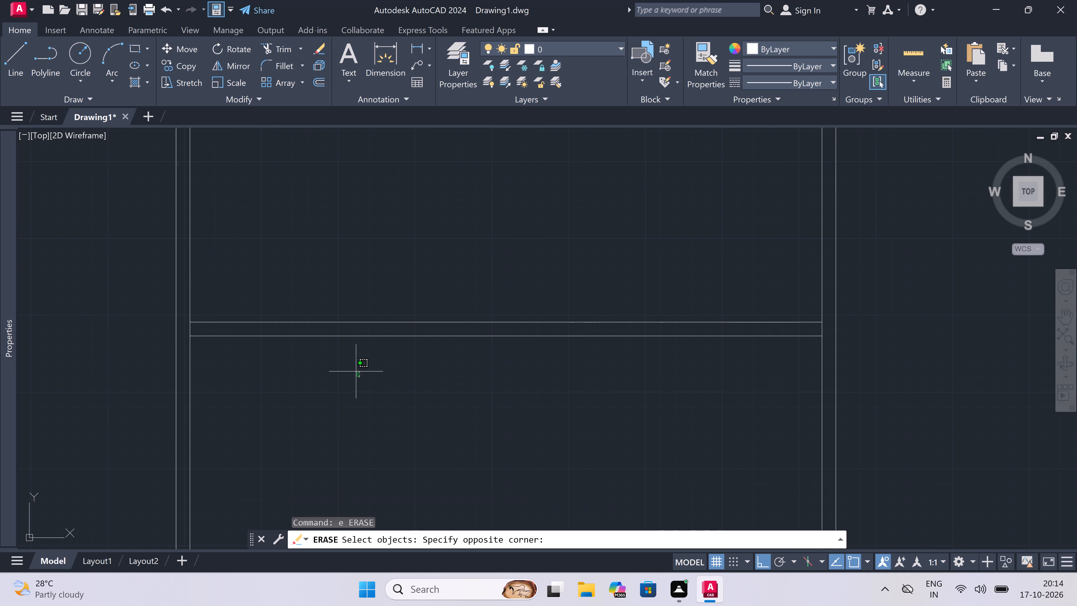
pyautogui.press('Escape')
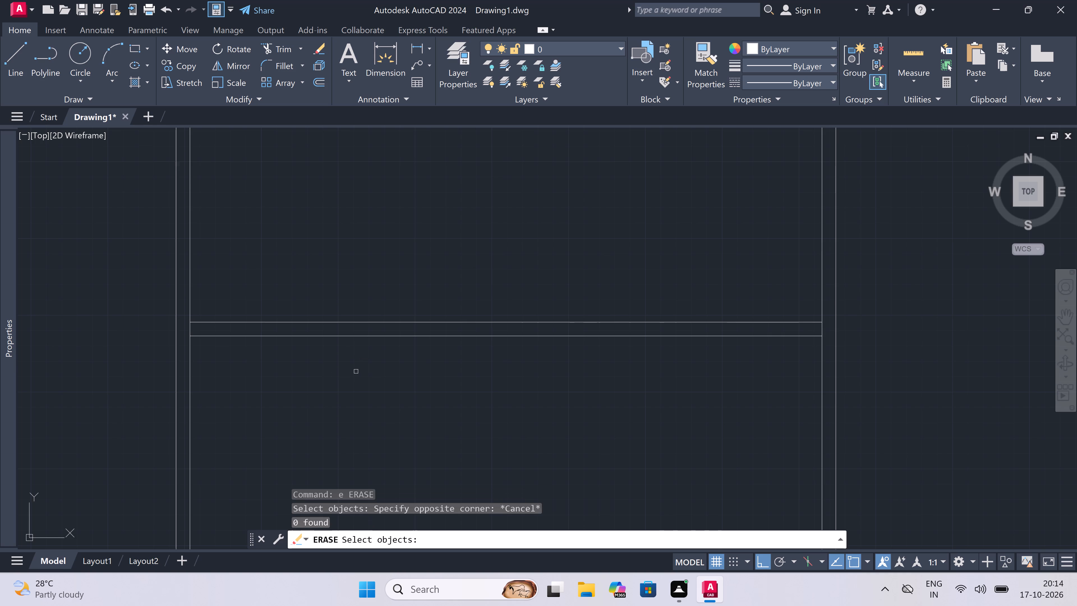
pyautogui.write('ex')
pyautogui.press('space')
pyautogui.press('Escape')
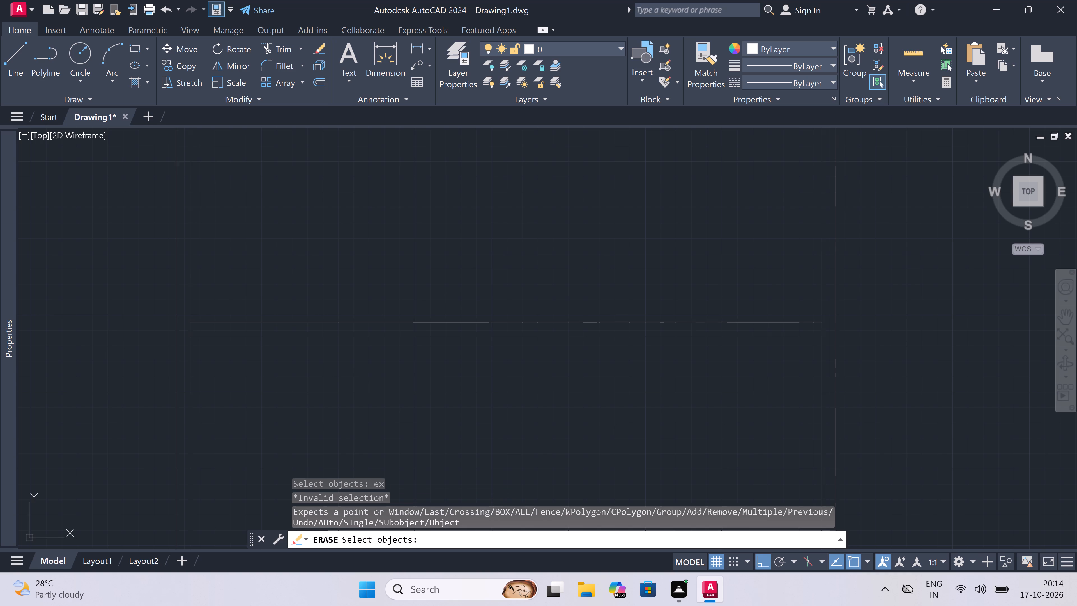
# Extend both bottom wall lines to the outer lines of the two side walls.
pyautogui.write('ex')
pyautogui.press('space')
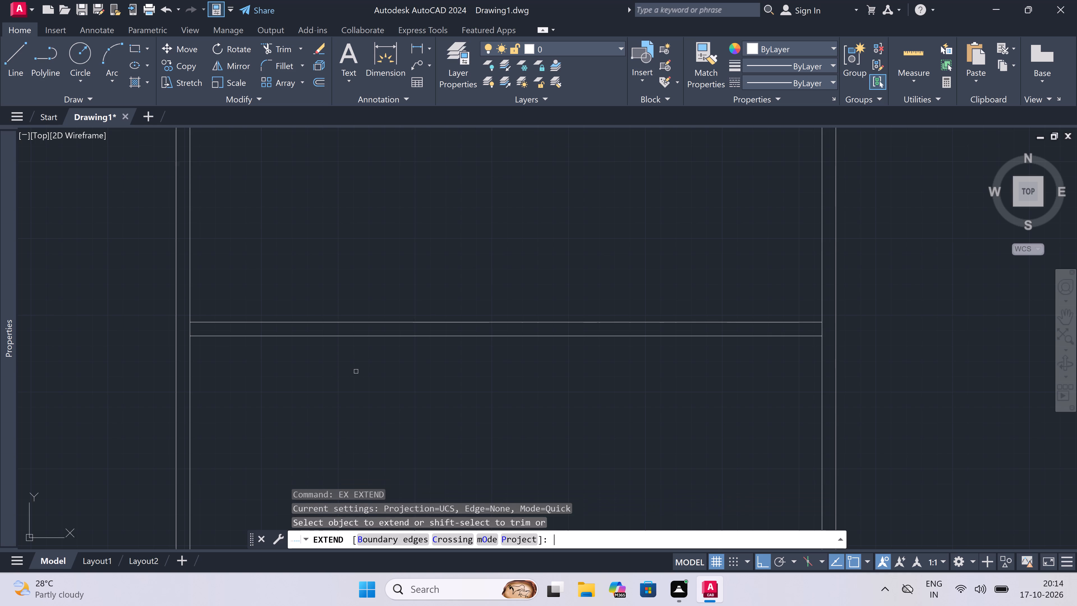
pyautogui.doubleClick(356, 371)
pyautogui.click(291, 315)
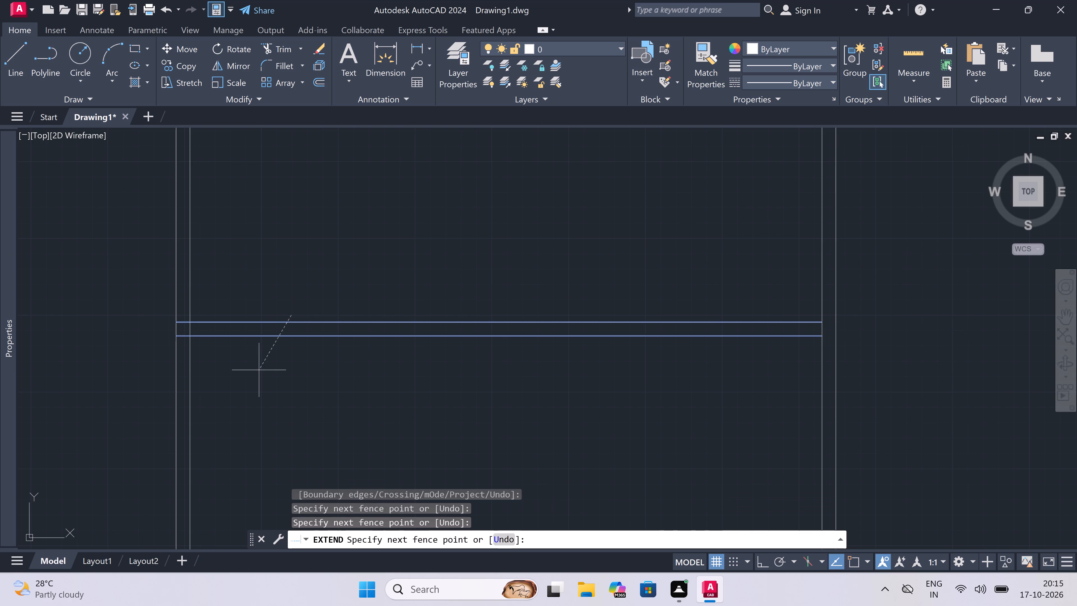
pyautogui.doubleClick(260, 369)
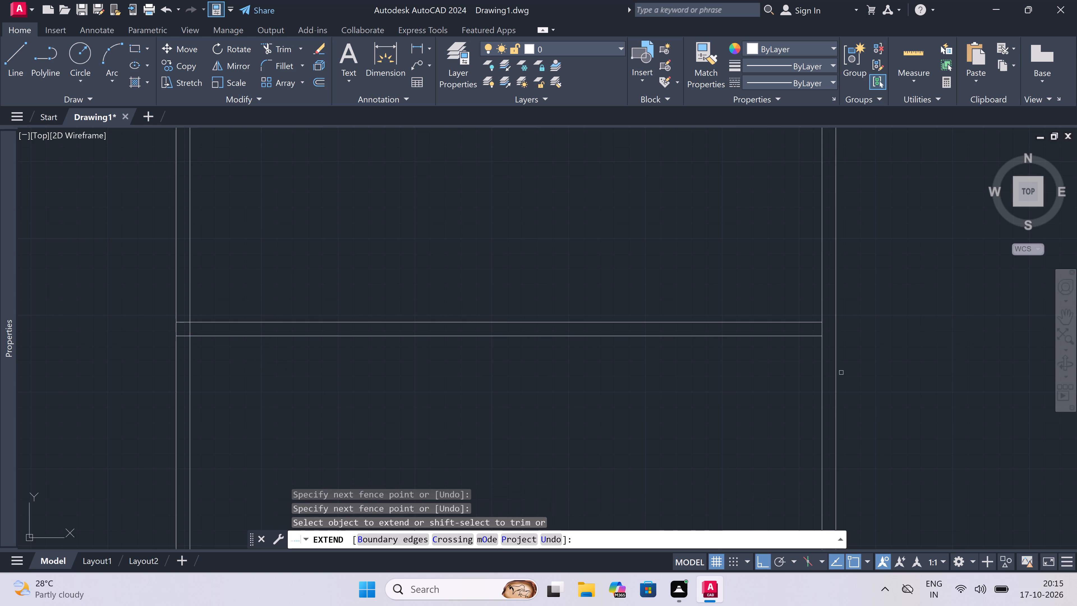
pyautogui.doubleClick(793, 366)
pyautogui.doubleClick(813, 295)
pyautogui.press('Escape')
# Trim off the side wall lines that run below the bottom main wall.
pyautogui.write('tr')
pyautogui.press('space')
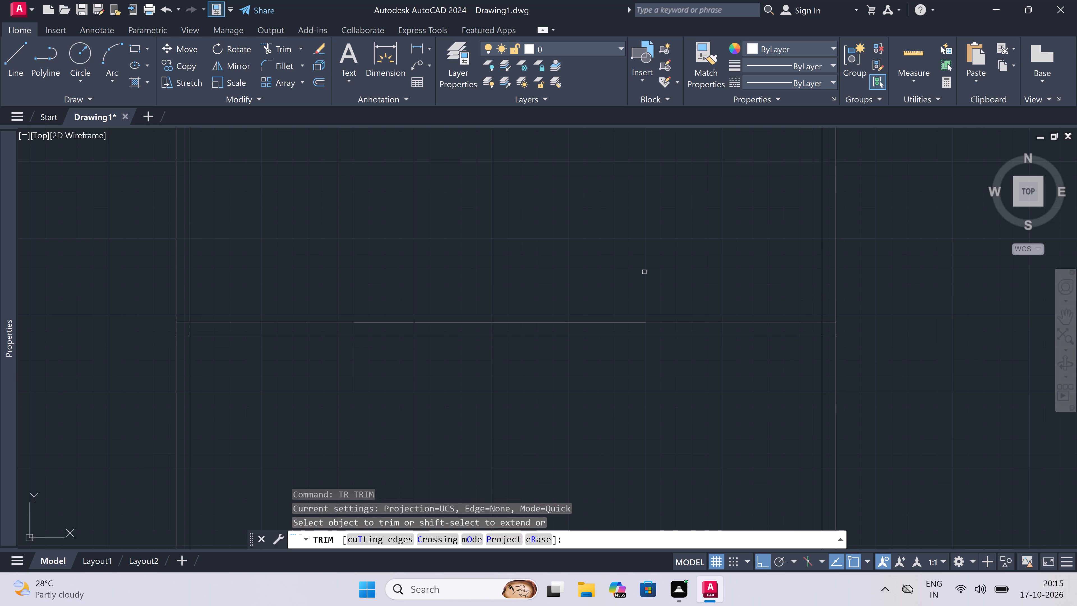
pyautogui.scroll(-2, 644, 272)
pyautogui.click(726, 323)
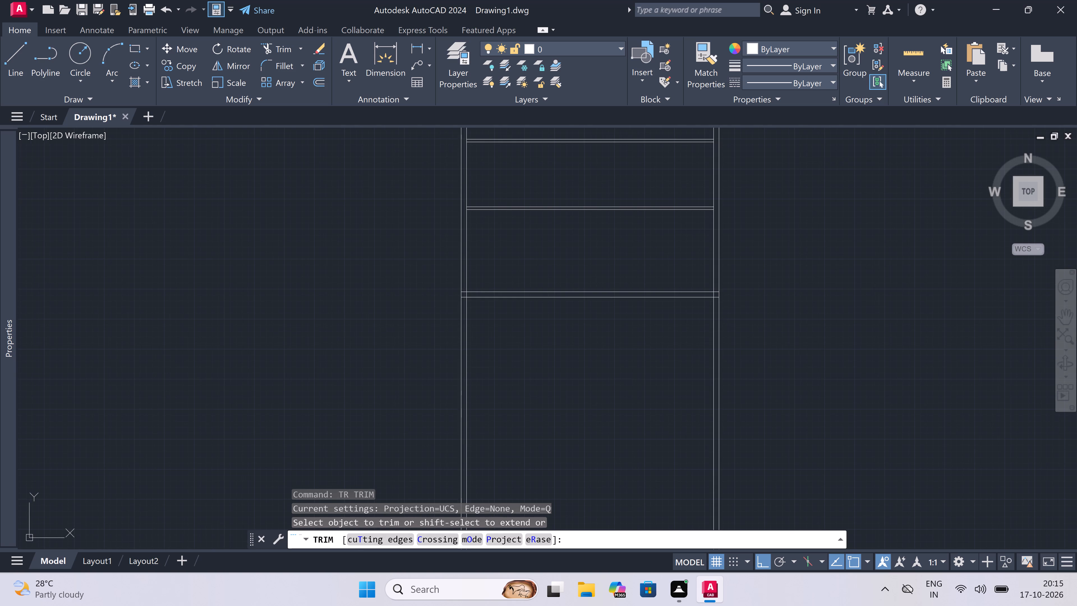
pyautogui.doubleClick(395, 332)
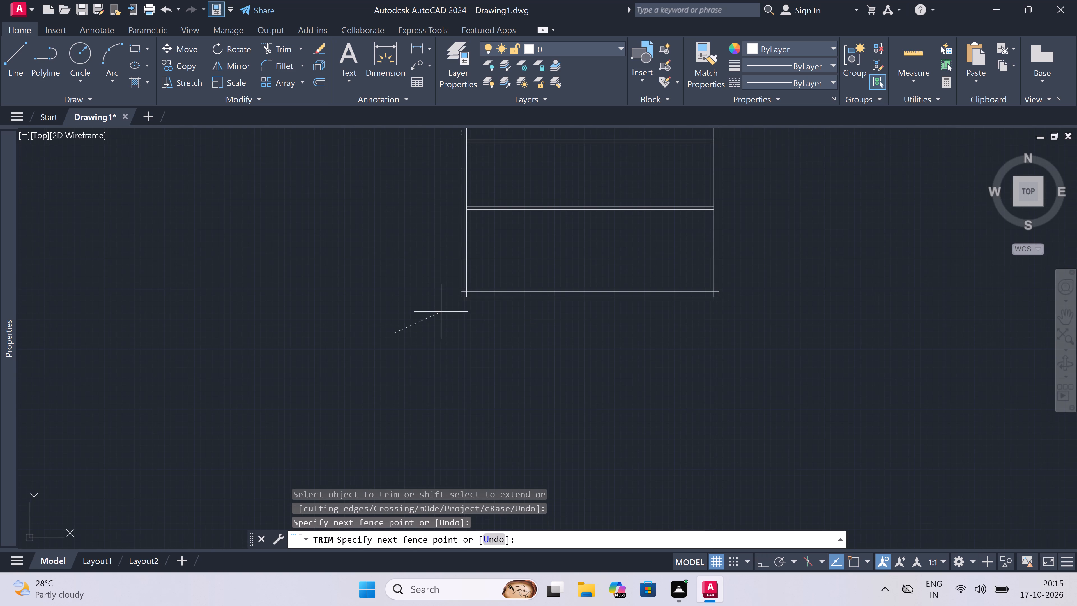
pyautogui.click(460, 309)
# Trim the overlapping inner wall lines at the plan's lower-left corner.
pyautogui.scroll(4, 468, 290)
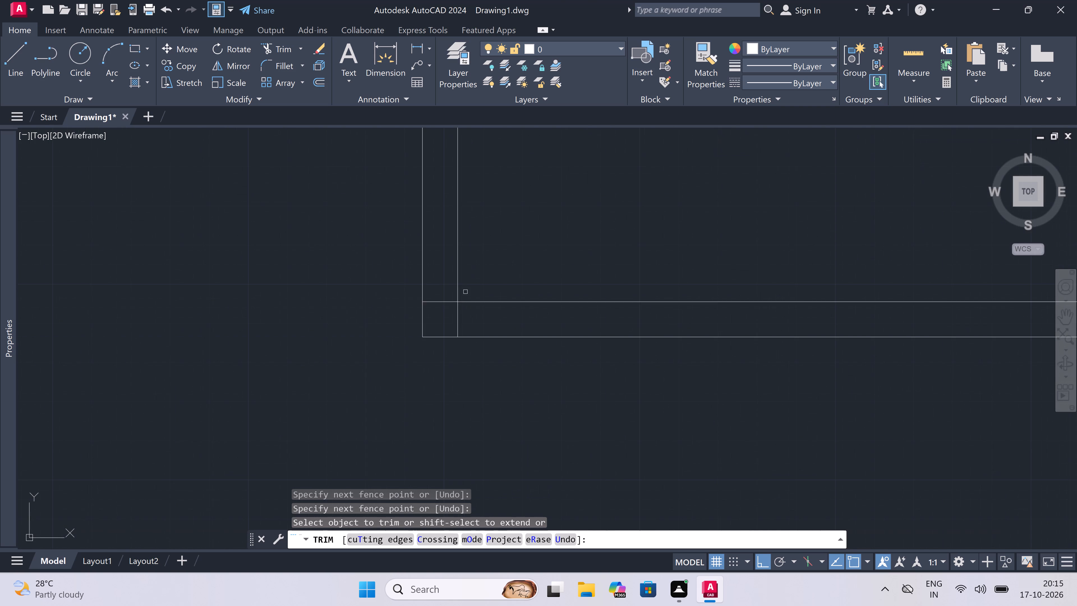
pyautogui.scroll(2, 452, 302)
pyautogui.click(447, 299)
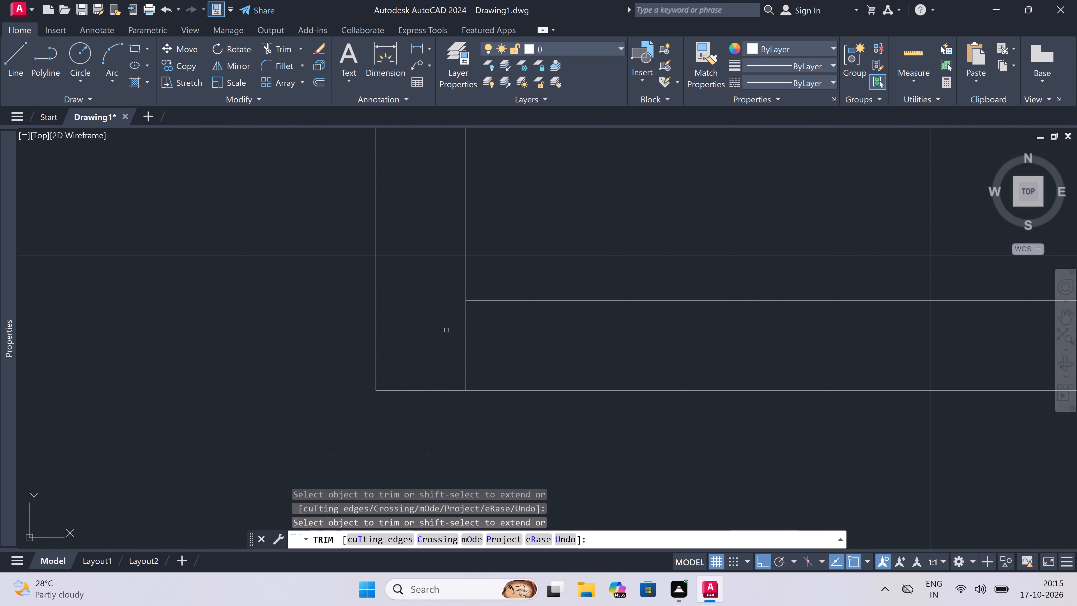
pyautogui.click(503, 352)
pyautogui.click(414, 338)
# Trim the overlapping inner wall lines at the plan's lower-right corner.
pyautogui.scroll(-5, 414, 338)
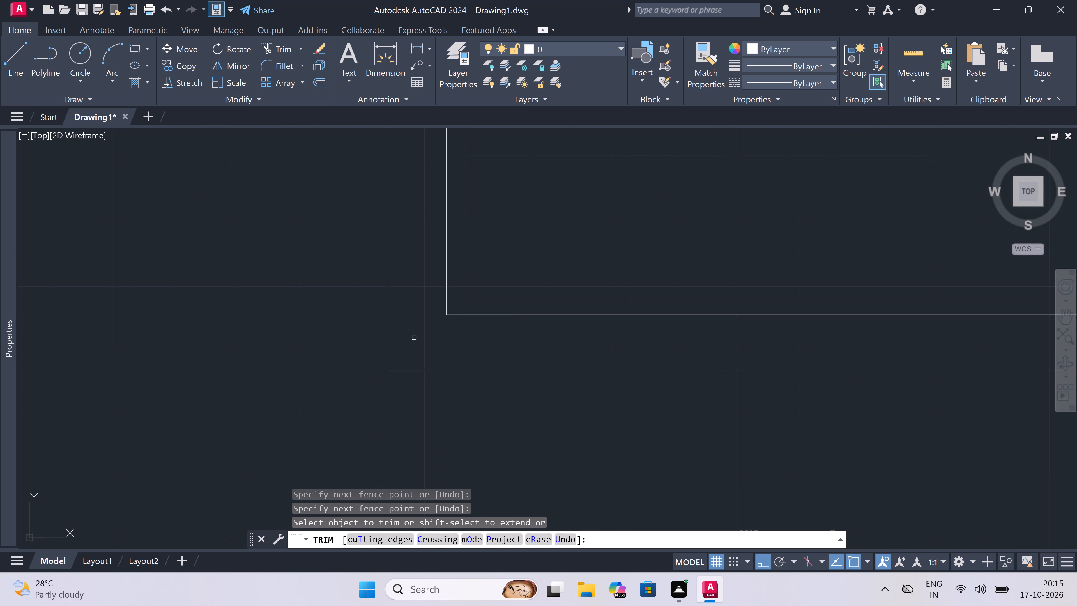
pyautogui.scroll(-4, 438, 332)
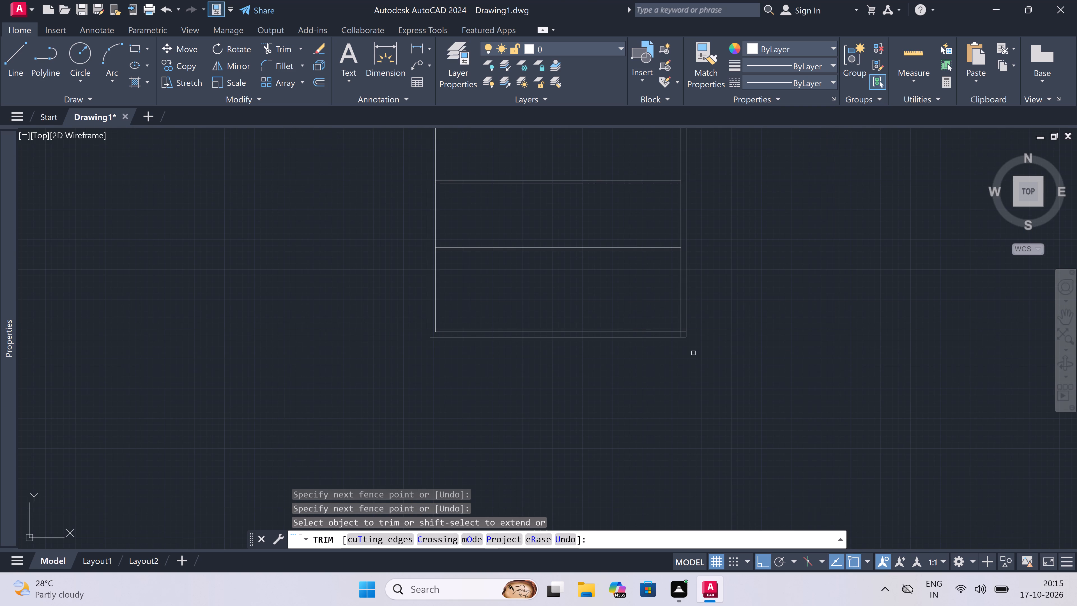
pyautogui.scroll(3, 691, 339)
pyautogui.scroll(2, 662, 314)
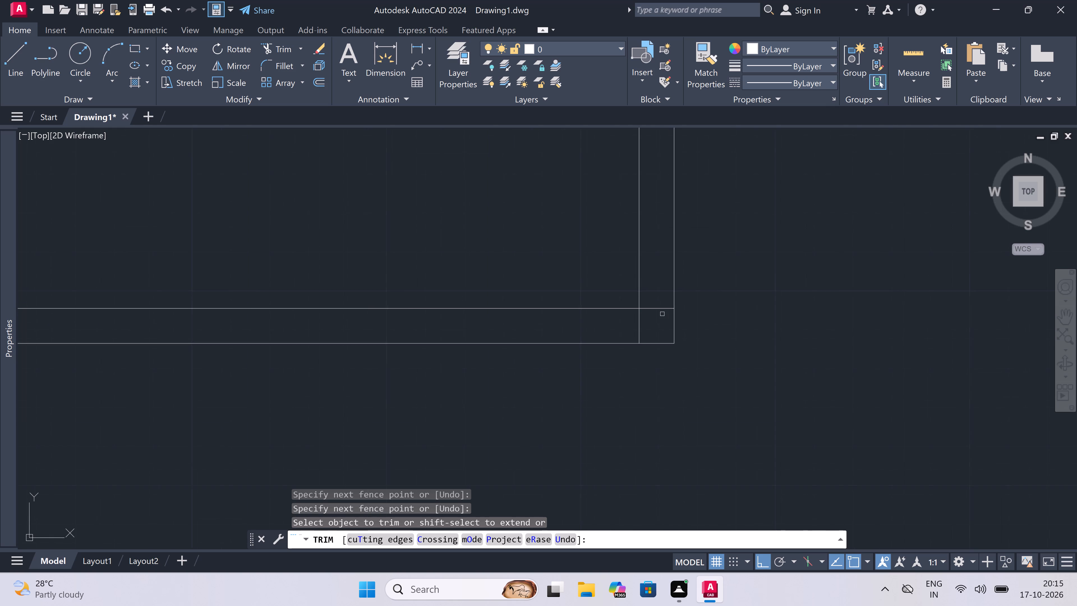
pyautogui.click(653, 300)
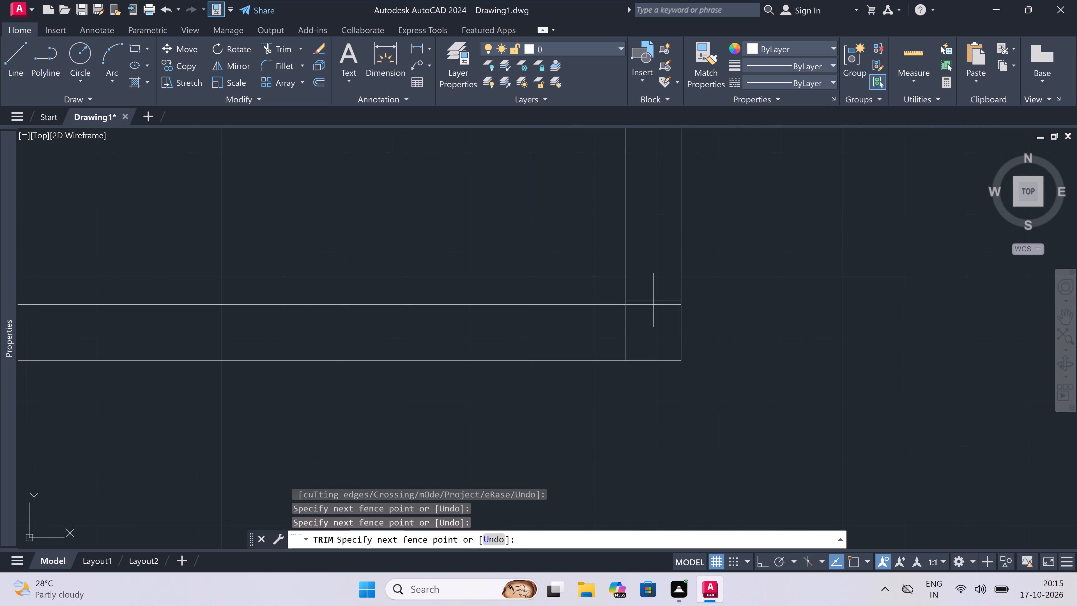
pyautogui.click(601, 326)
pyautogui.scroll(-8, 601, 326)
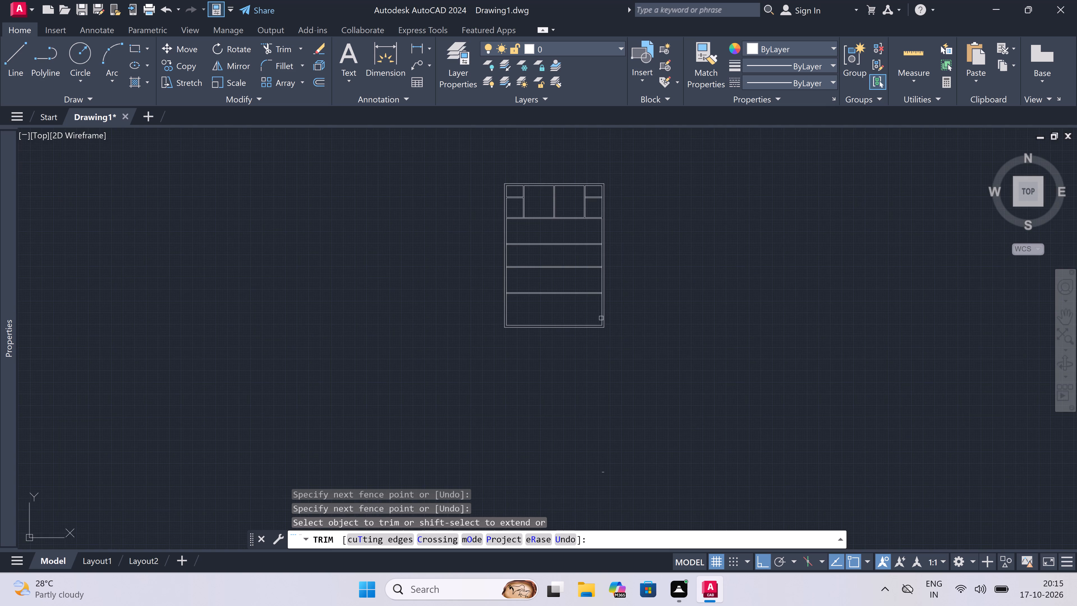
# Trim the inner side wall lines between the lowest horizontal partition's two lines, at its right and left ends.
pyautogui.scroll(2, 605, 302)
pyautogui.scroll(3, 591, 272)
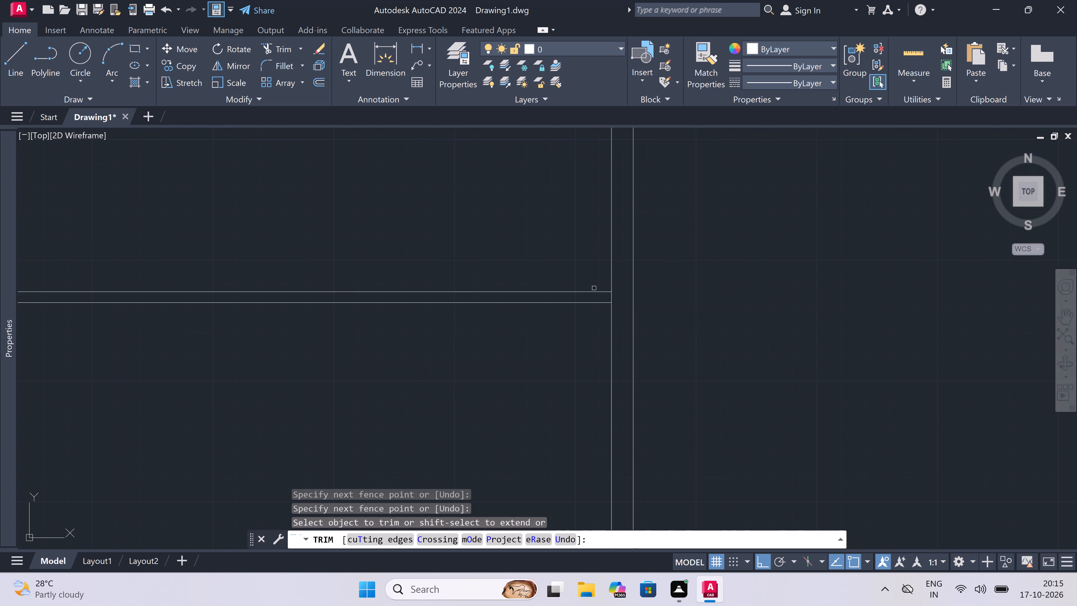
pyautogui.scroll(3, 597, 296)
pyautogui.click(597, 297)
pyautogui.doubleClick(674, 301)
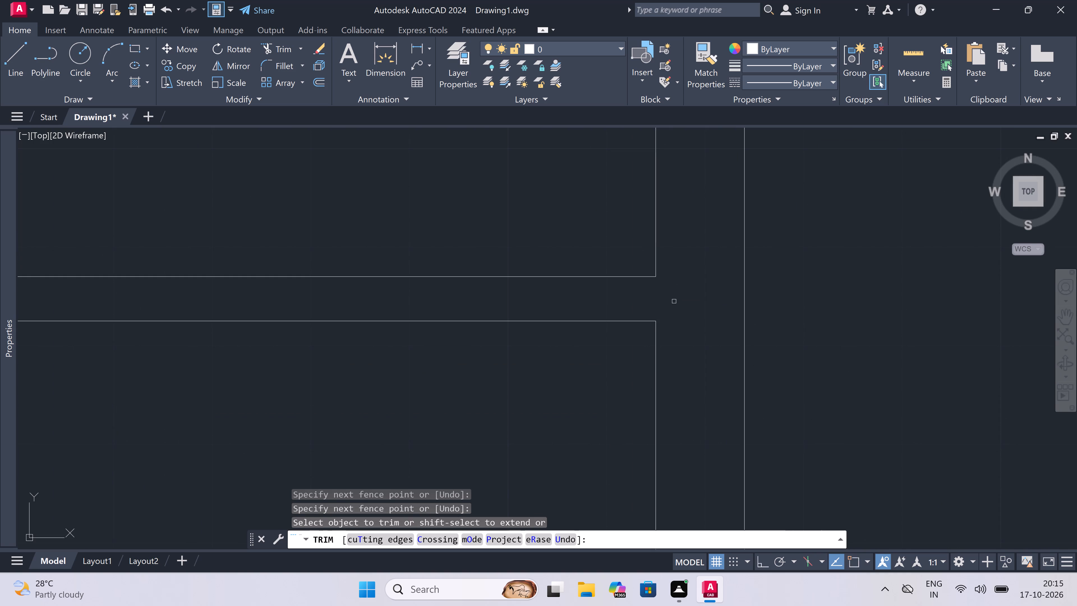
pyautogui.scroll(-9, 674, 301)
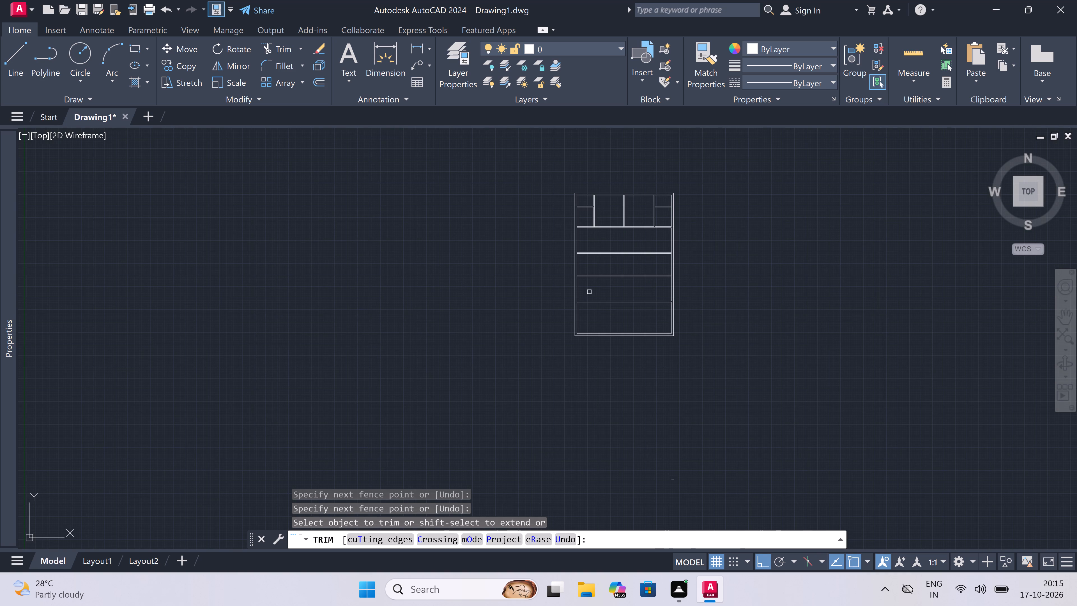
pyautogui.scroll(3, 587, 294)
pyautogui.scroll(2, 558, 317)
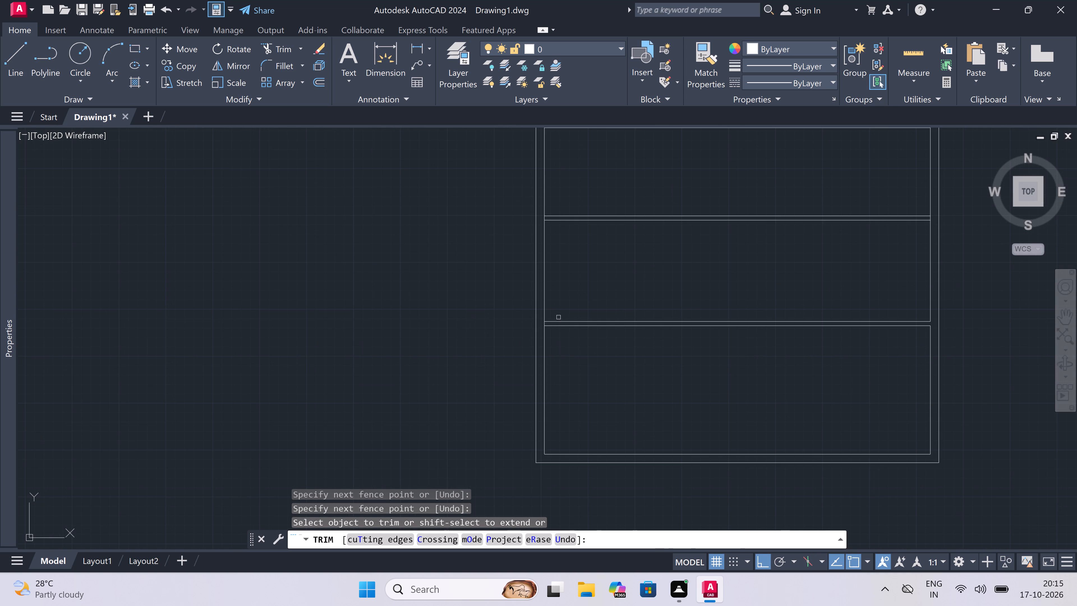
pyautogui.scroll(2, 558, 318)
pyautogui.click(466, 356)
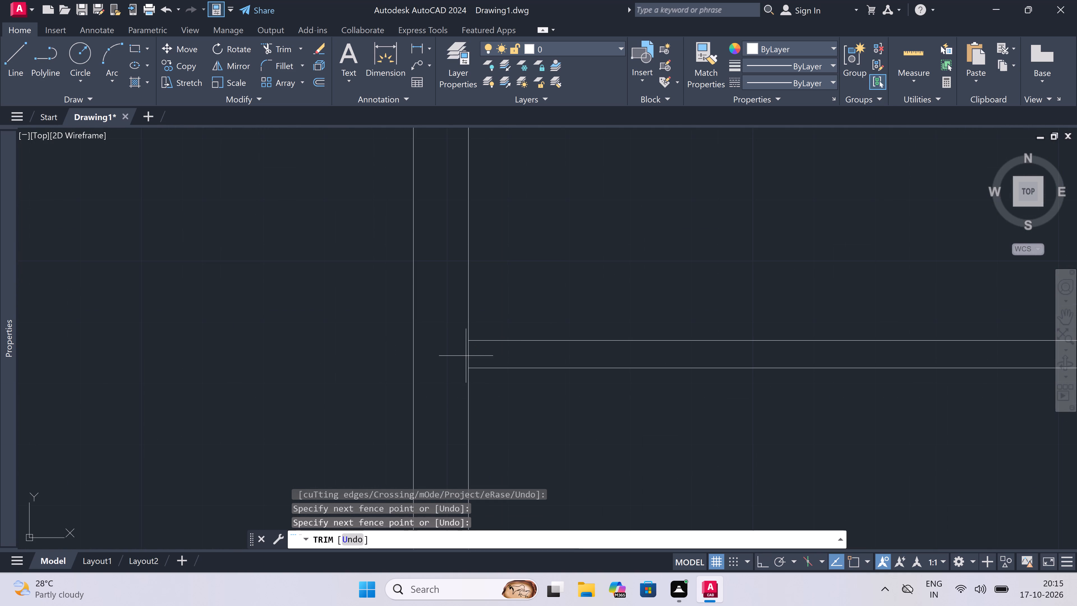
pyautogui.doubleClick(475, 353)
# Trim the inner side wall lines between the second-lowest horizontal partition's two lines, at its left and right ends.
pyautogui.scroll(-5, 475, 353)
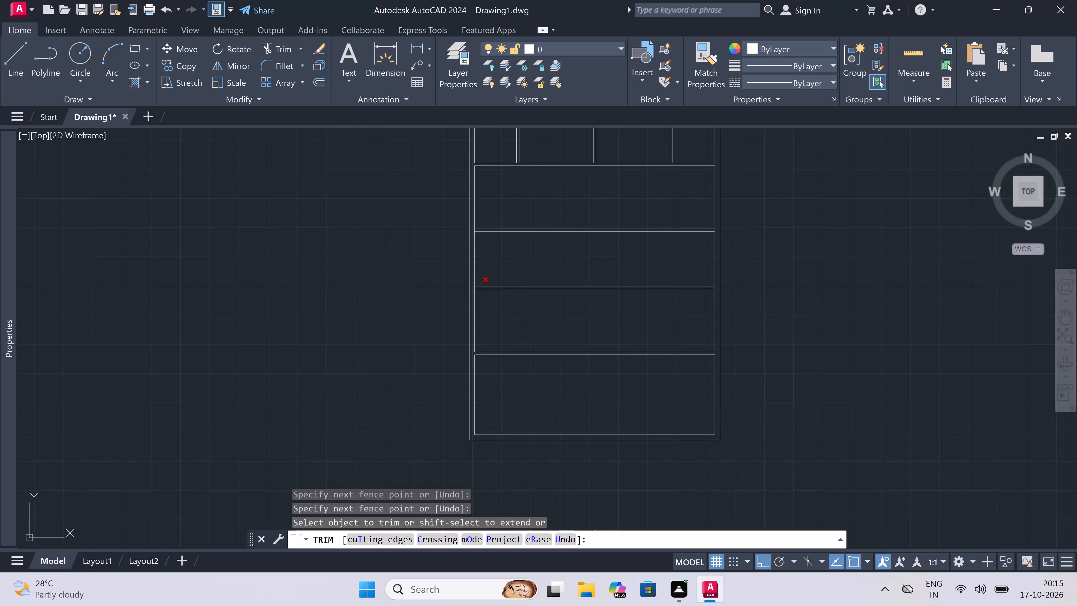
pyautogui.scroll(6, 480, 286)
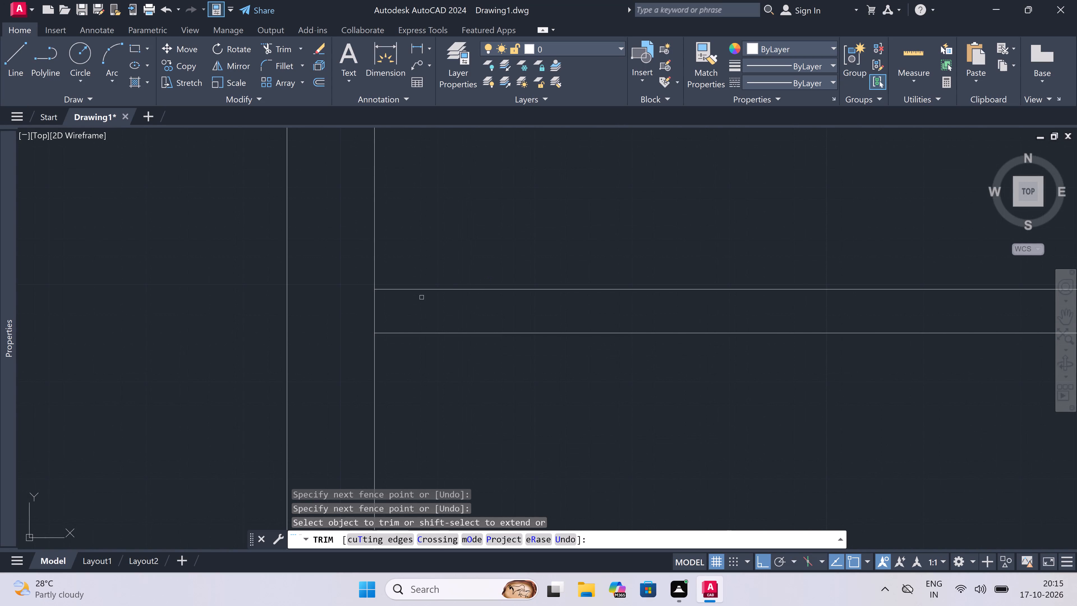
pyautogui.click(402, 306)
pyautogui.doubleClick(358, 310)
pyautogui.scroll(-6, 358, 310)
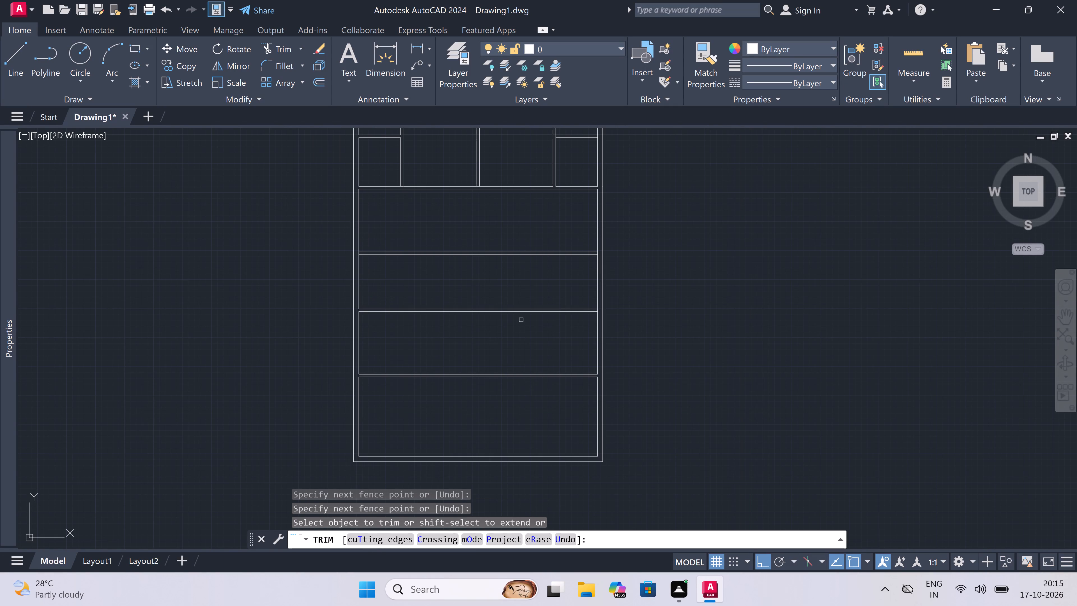
pyautogui.scroll(3, 592, 308)
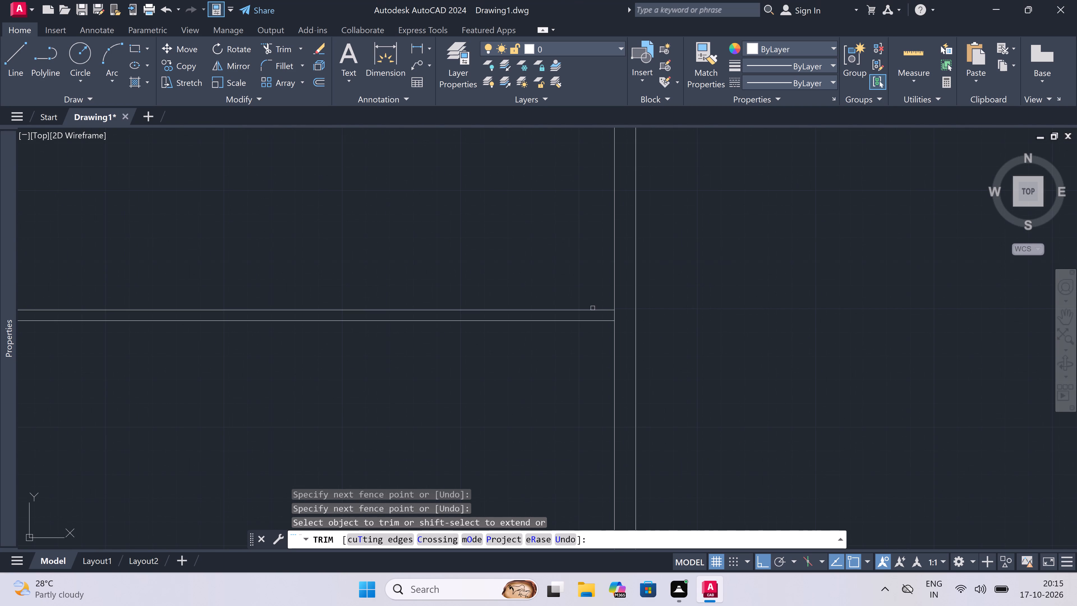
pyautogui.scroll(4, 618, 317)
pyautogui.click(616, 312)
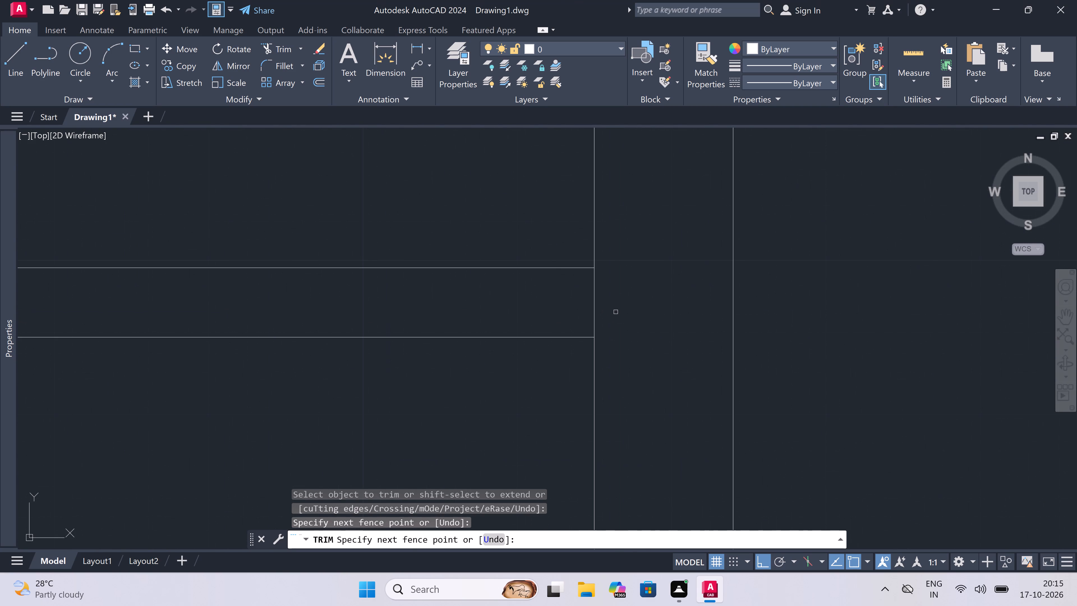
pyautogui.click(527, 291)
pyautogui.scroll(-5, 555, 296)
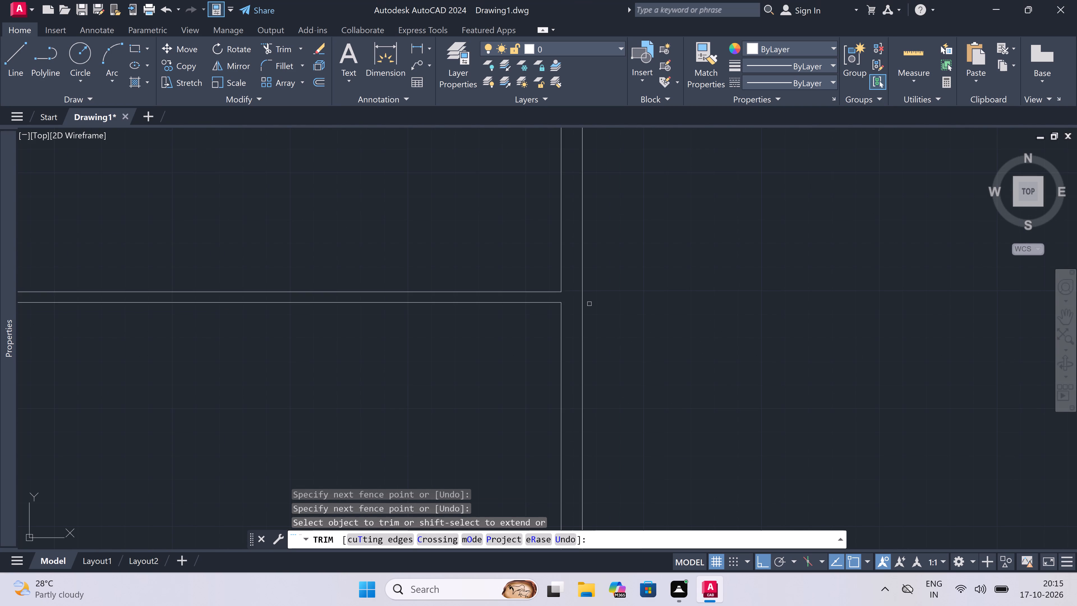
pyautogui.press('Escape')
# Offset the bottom room's left inner wall line 6' to the right, into the room.
pyautogui.scroll(-2, 589, 304)
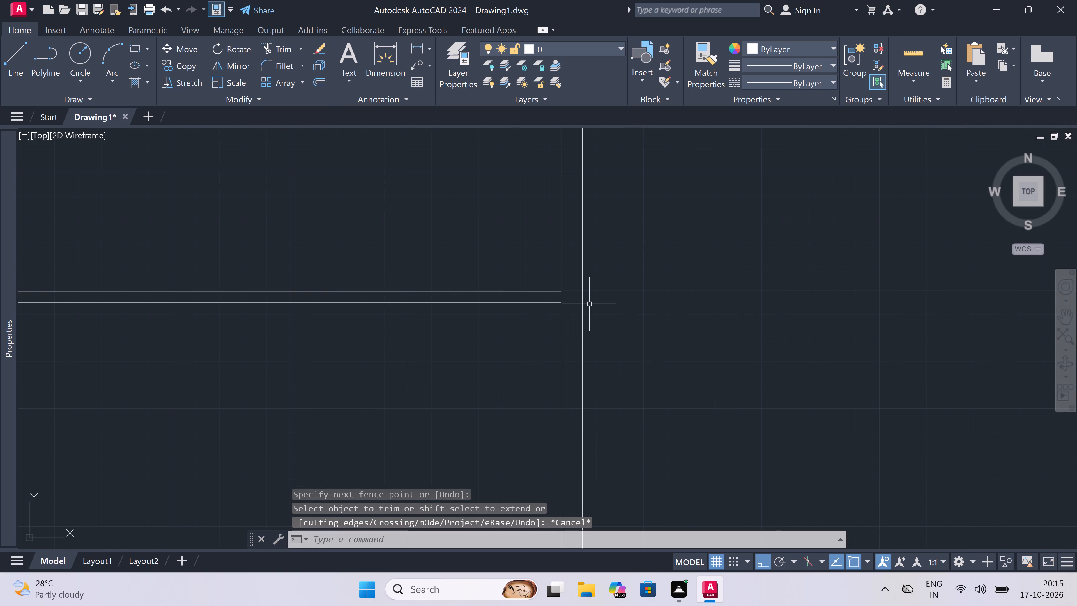
pyautogui.scroll(-1, 589, 304)
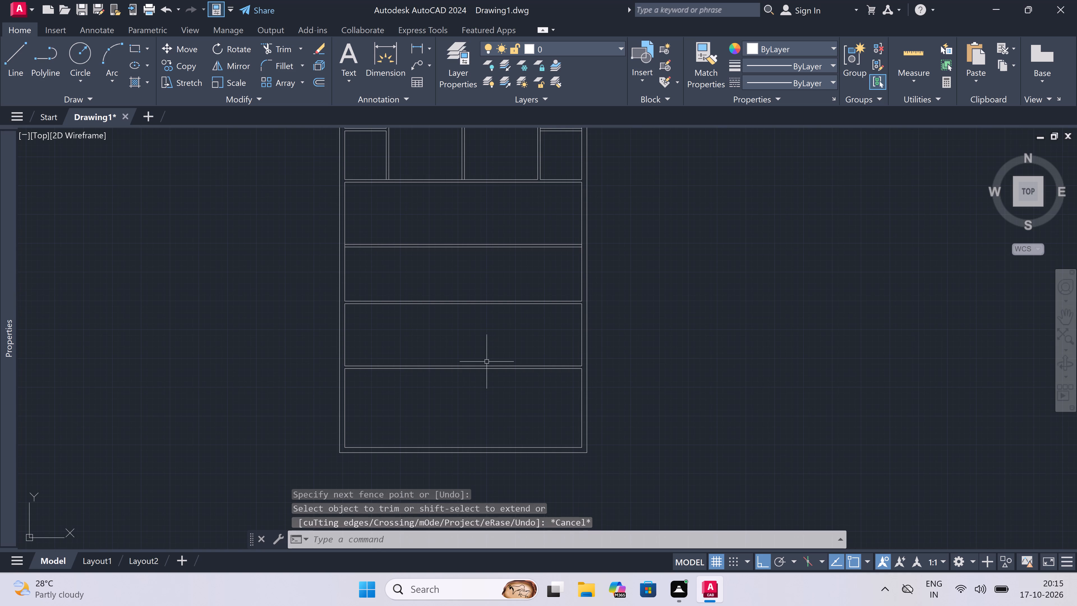
pyautogui.write('o')
pyautogui.press('space')
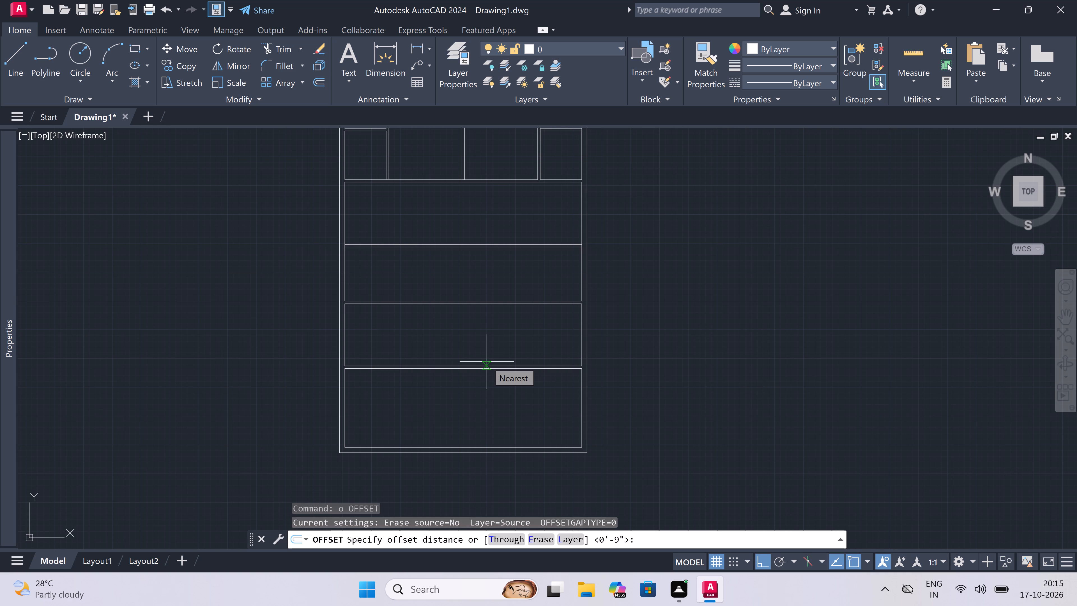
pyautogui.scroll(-3, 487, 359)
pyautogui.scroll(3, 468, 363)
pyautogui.scroll(2, 438, 382)
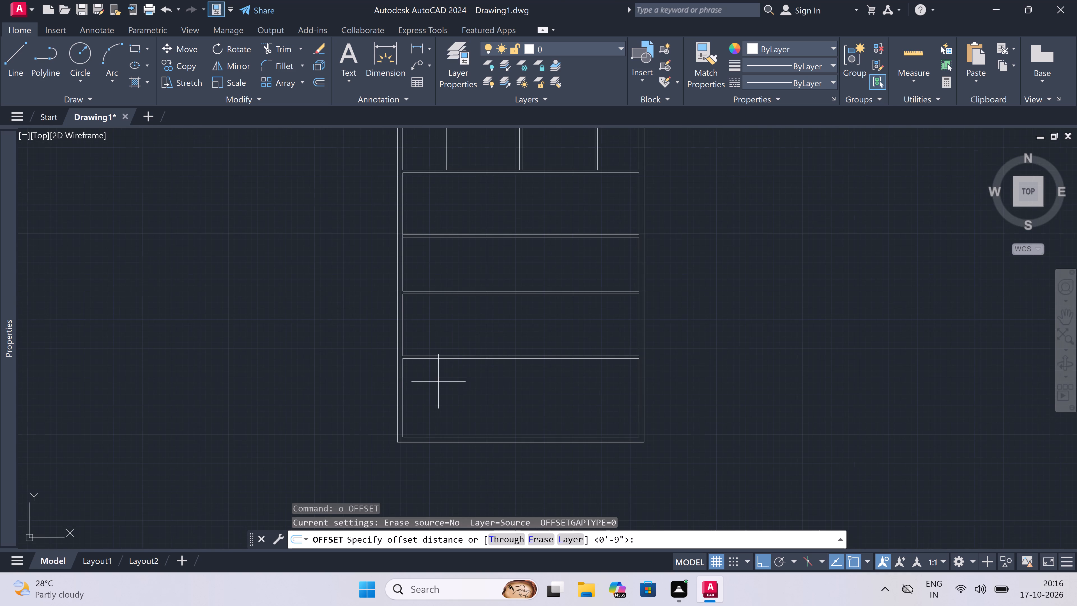
pyautogui.click(346, 401)
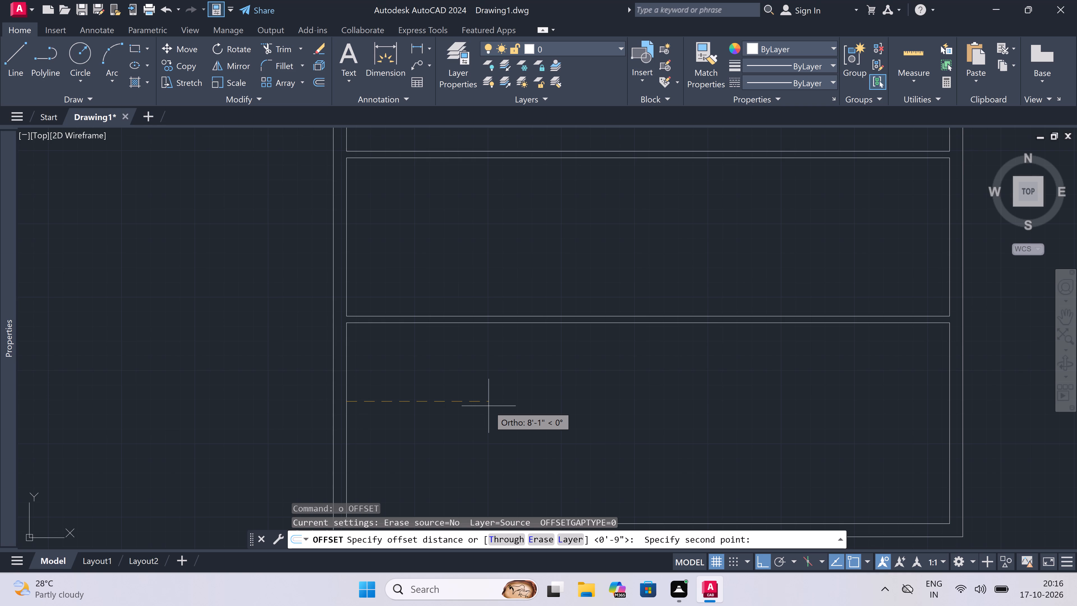
pyautogui.write("6'")
pyautogui.press('space')
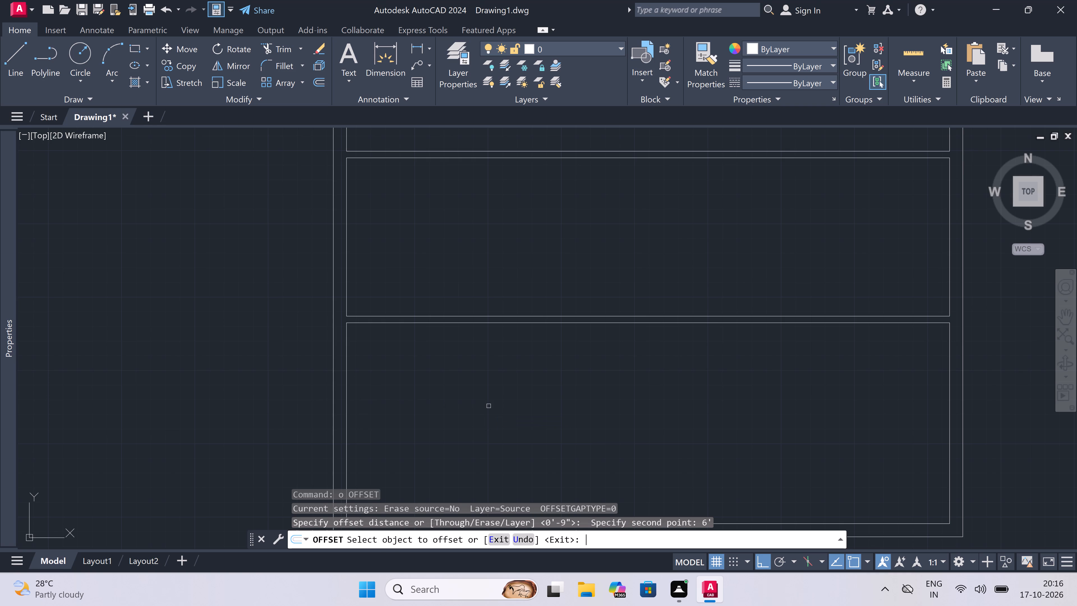
pyautogui.doubleClick(347, 395)
pyautogui.doubleClick(424, 411)
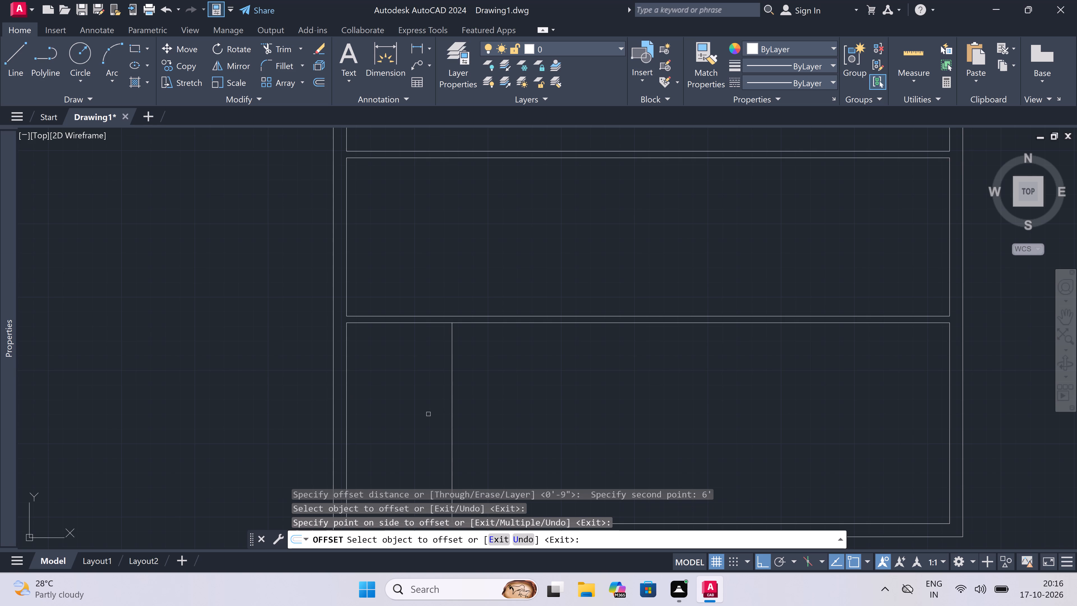
pyautogui.press('Escape')
# Offset the new vertical line in the bottom room 4.5" to the right to form a partition.
pyautogui.press('space')
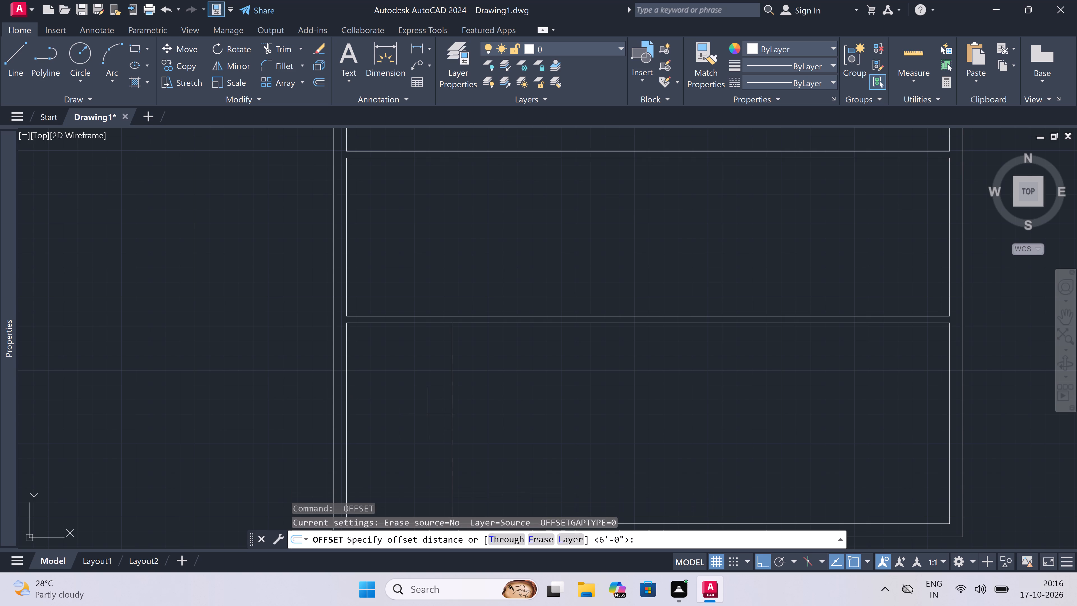
pyautogui.click(449, 406)
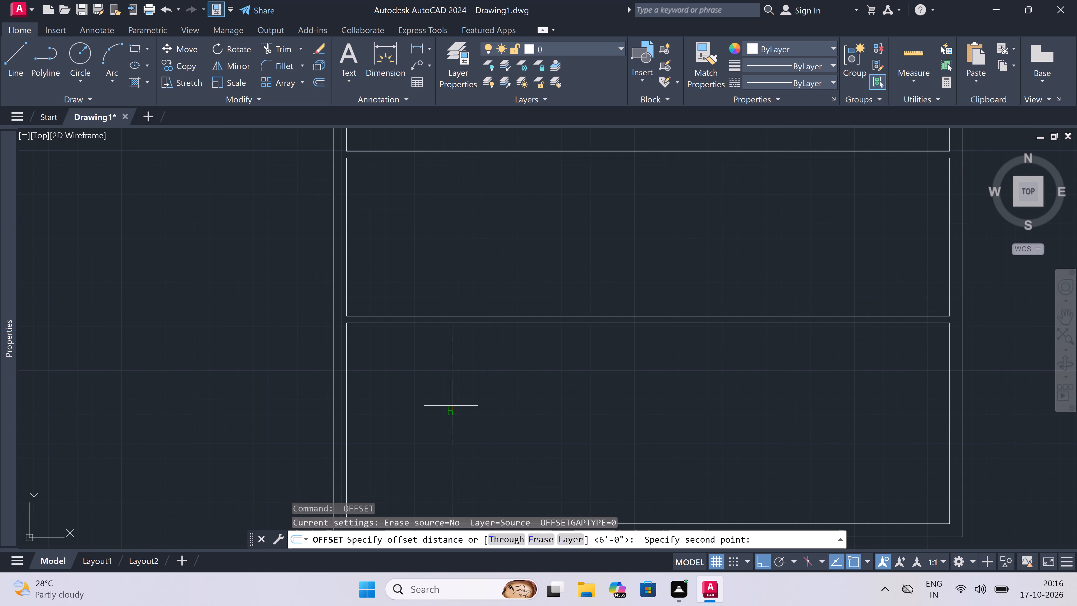
pyautogui.write('4.5')
pyautogui.write('"')
pyautogui.press('space')
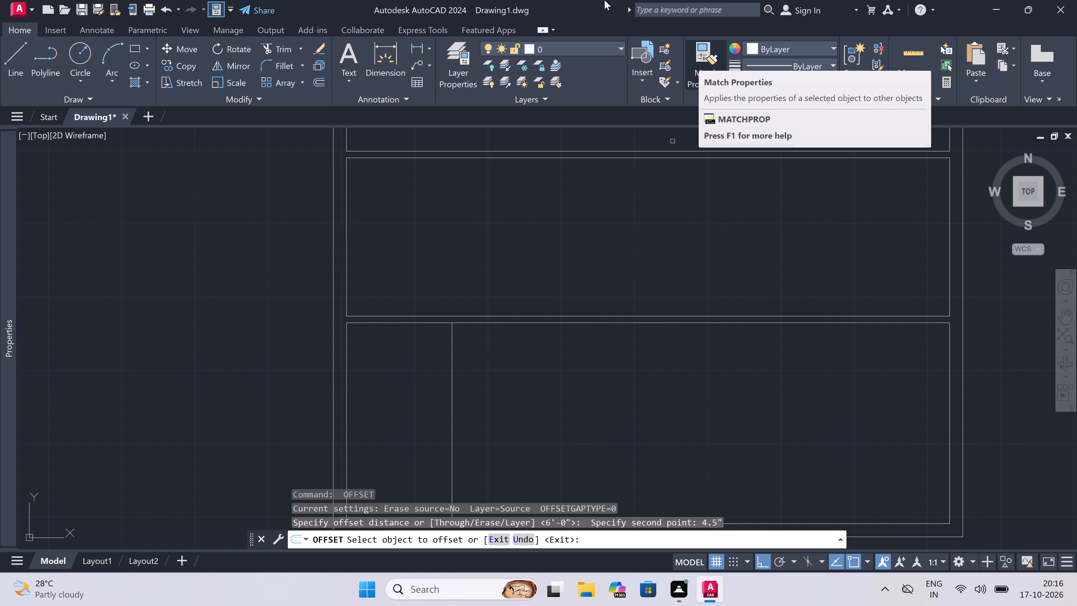
pyautogui.click(452, 359)
pyautogui.click(517, 360)
pyautogui.press('Escape')
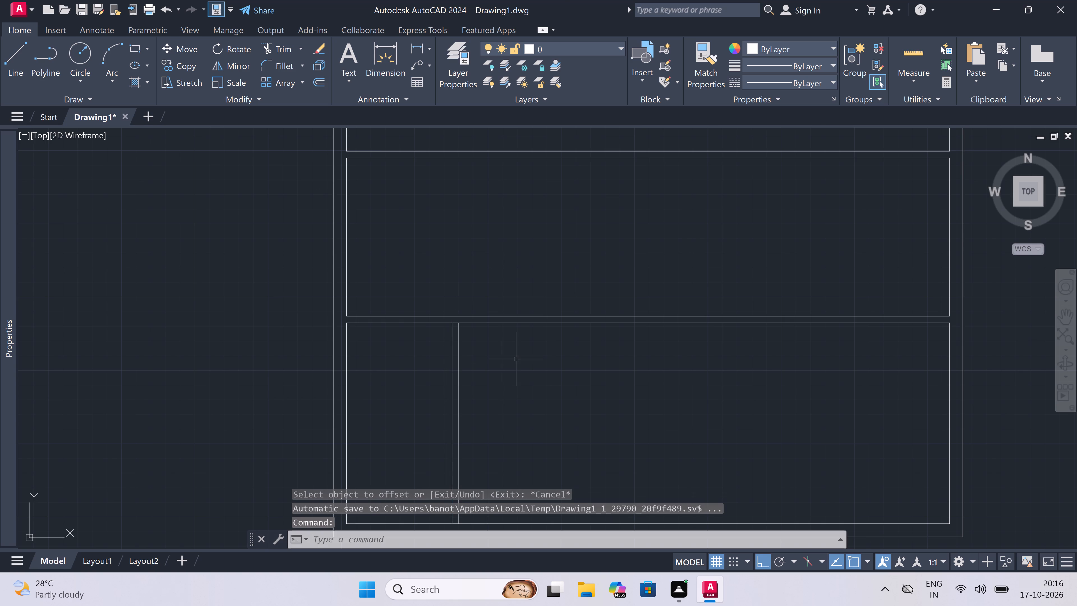
# Offset the right line of the bottom room's vertical partition 10'7" to the right.
pyautogui.press('space')
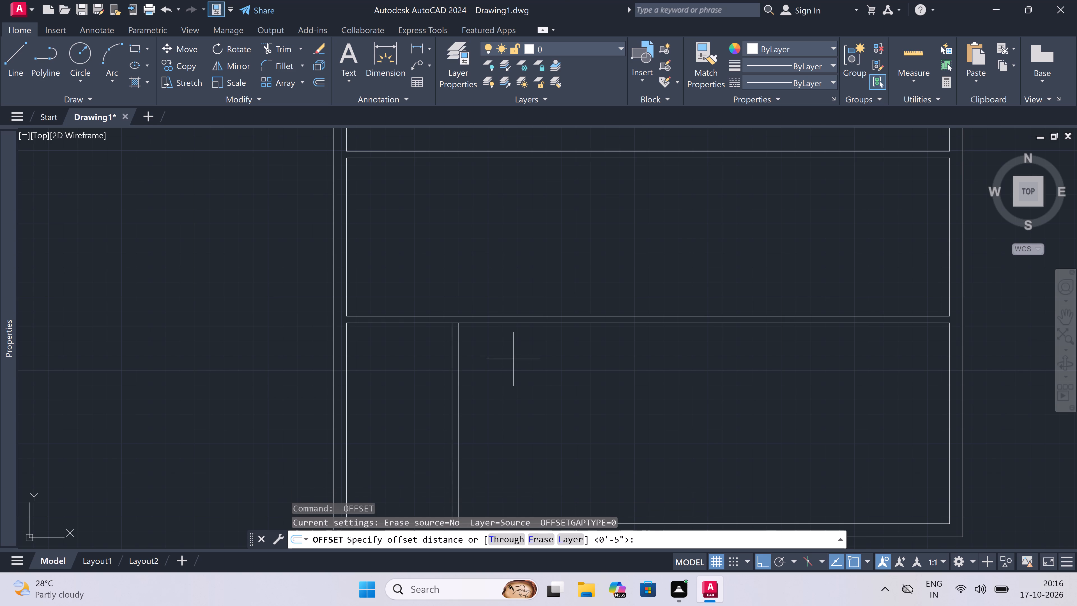
pyautogui.doubleClick(458, 367)
pyautogui.write('10\'7"')
pyautogui.press('space')
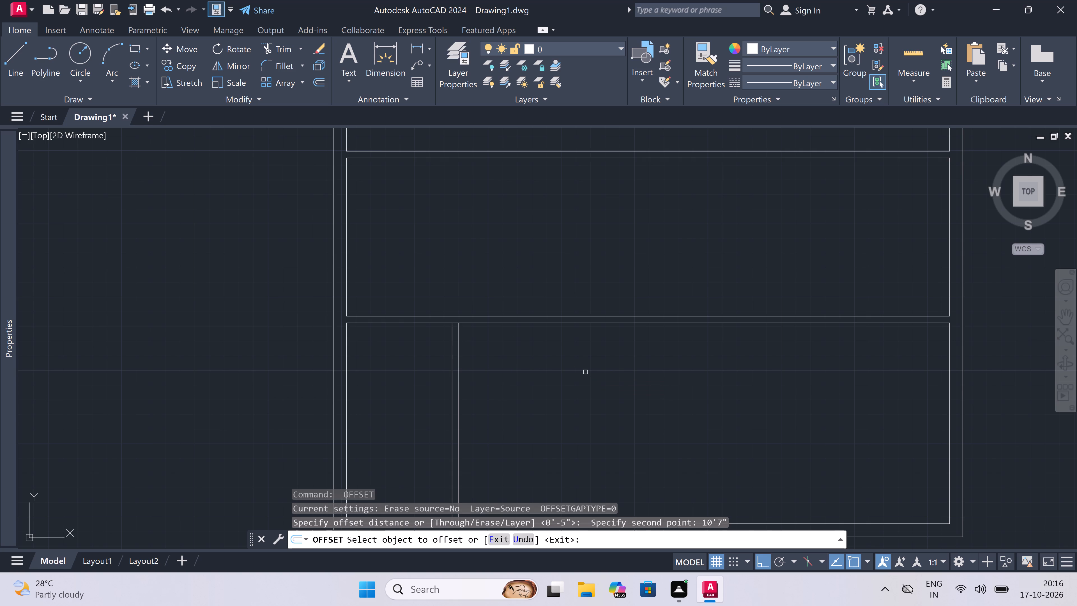
pyautogui.doubleClick(460, 381)
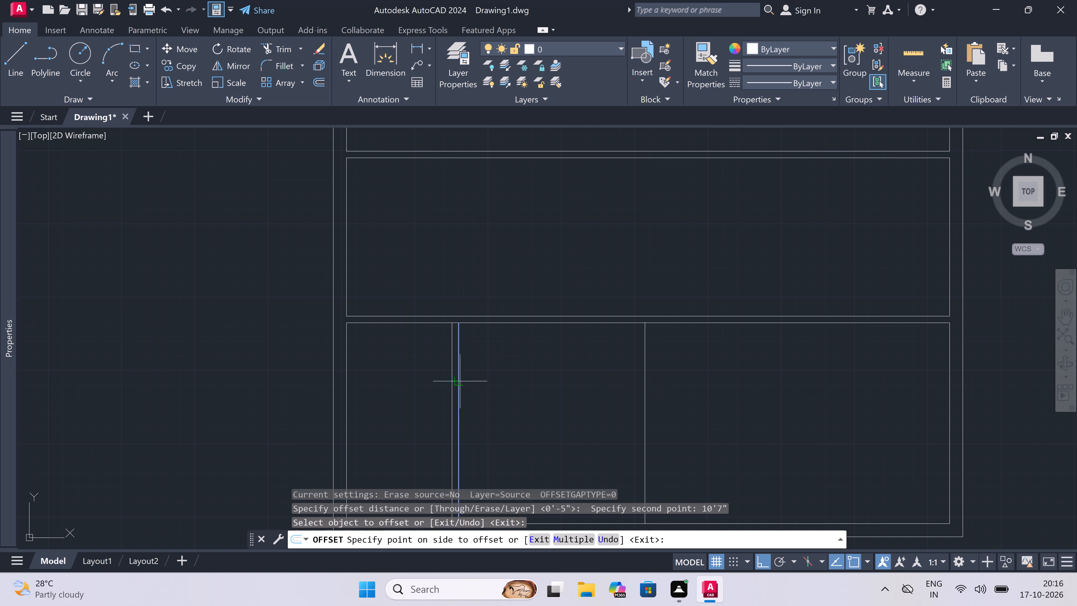
pyautogui.doubleClick(584, 387)
pyautogui.press('Escape')
# Offset the new vertical line 4.5" to the right to form the bottom room's second vertical partition.
pyautogui.press('space')
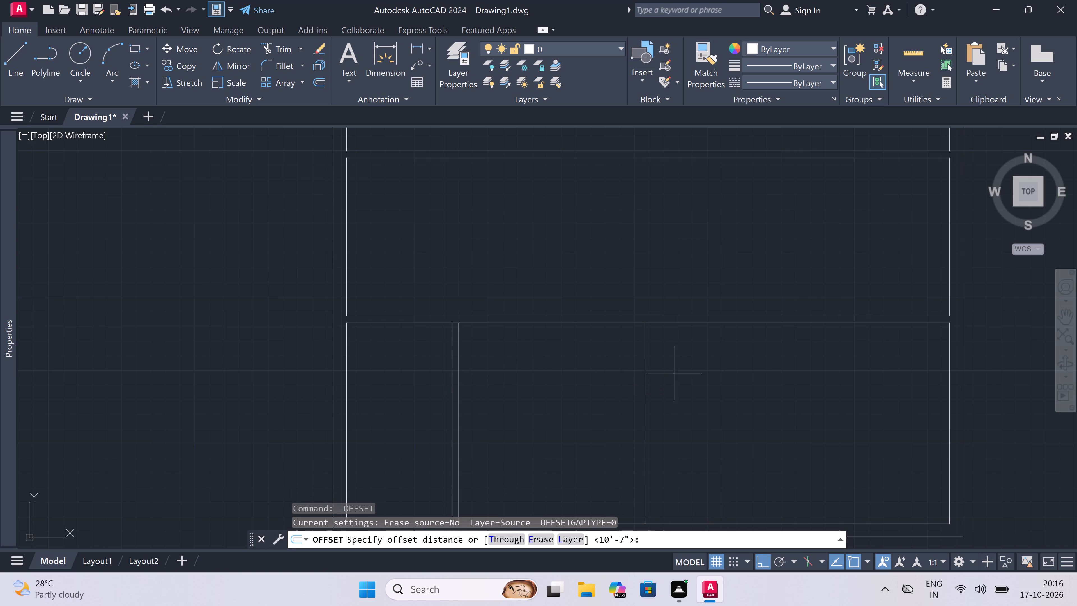
pyautogui.click(646, 388)
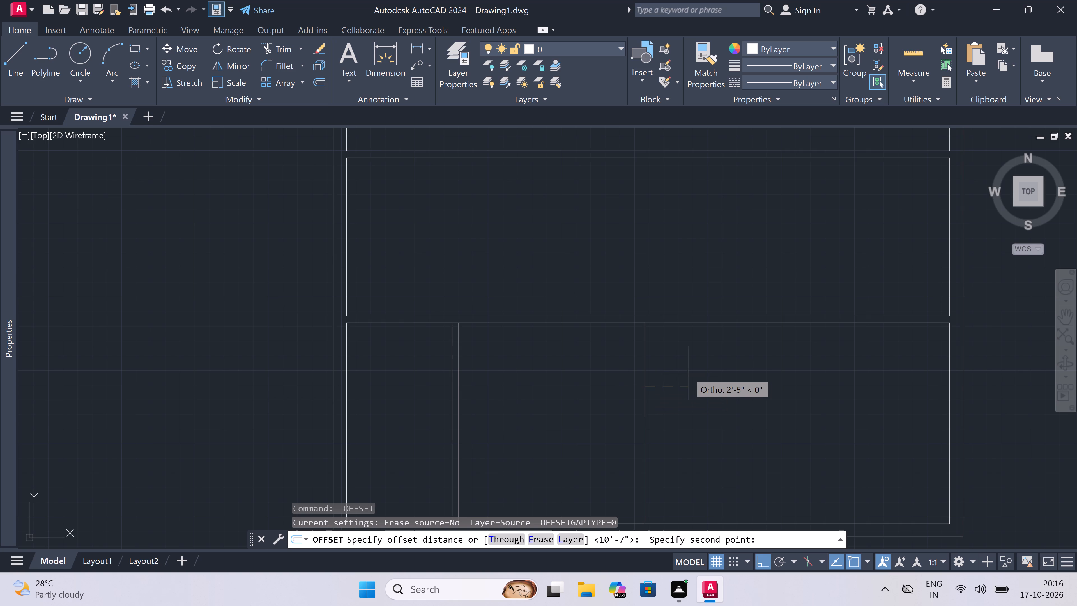
pyautogui.write('4.7')
pyautogui.press('BackSpace')
pyautogui.press('5')
pyautogui.write('"')
pyautogui.press('space')
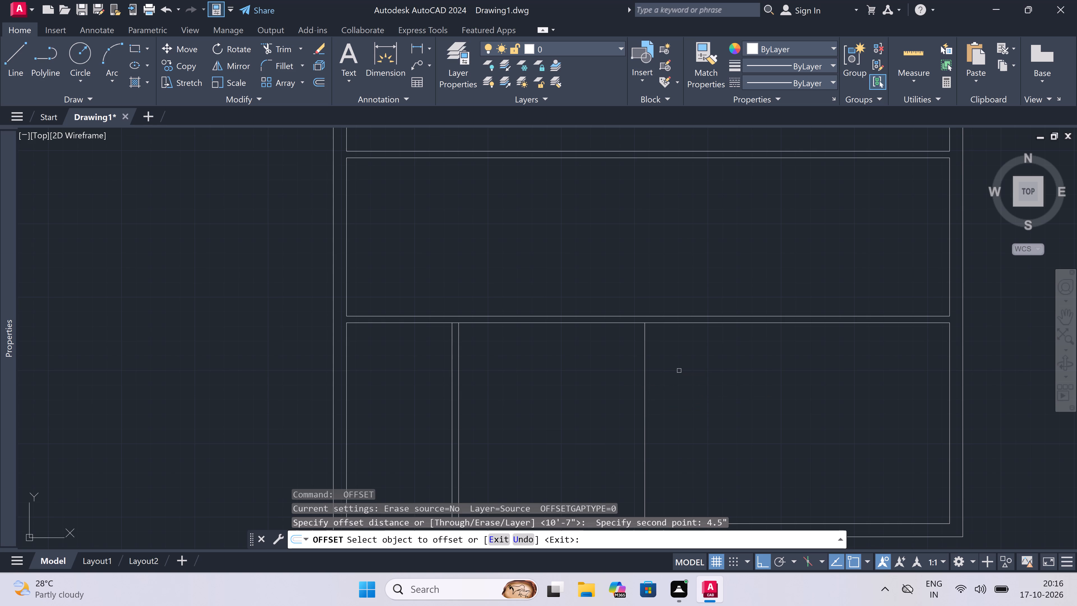
pyautogui.click(644, 357)
pyautogui.click(685, 359)
pyautogui.scroll(-4, 372, 363)
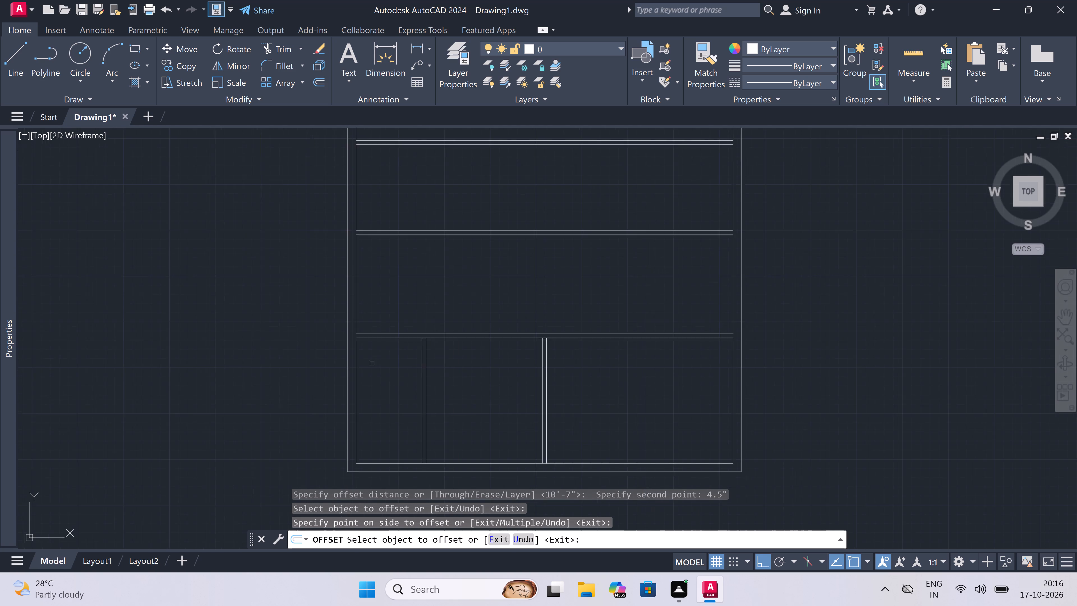
pyautogui.scroll(3, 459, 371)
pyautogui.press('Escape')
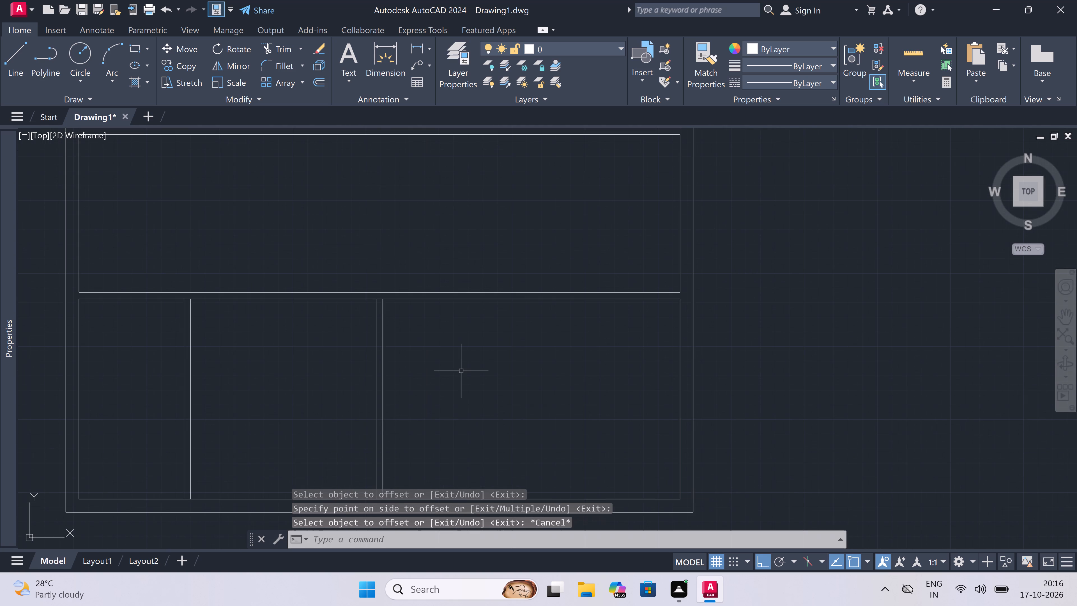
# Offset the right line of the bottom room's second vertical partition 10'7" to the right.
pyautogui.press('space')
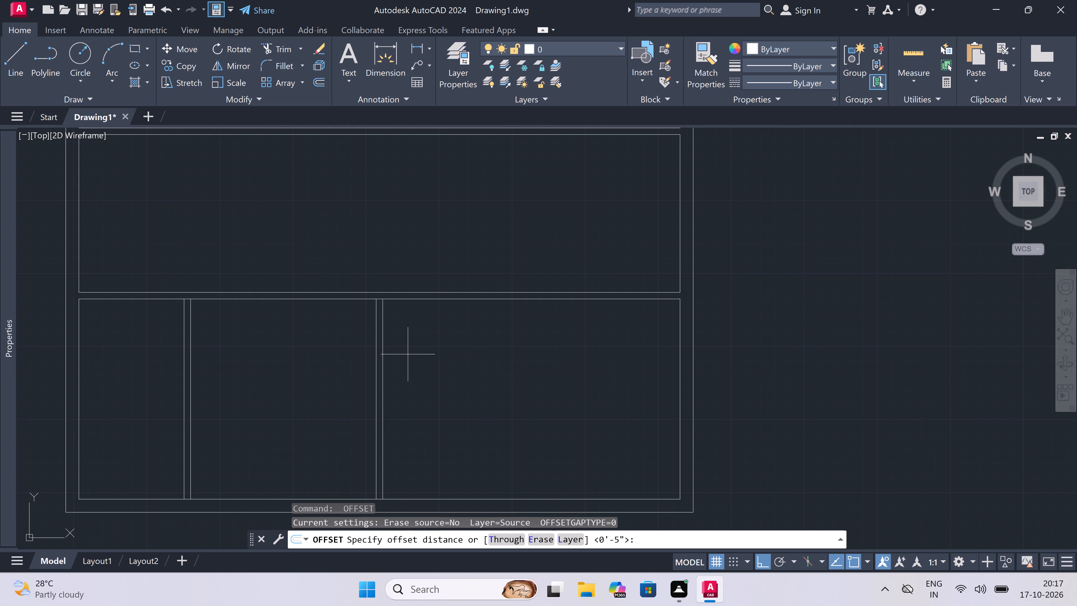
pyautogui.click(385, 354)
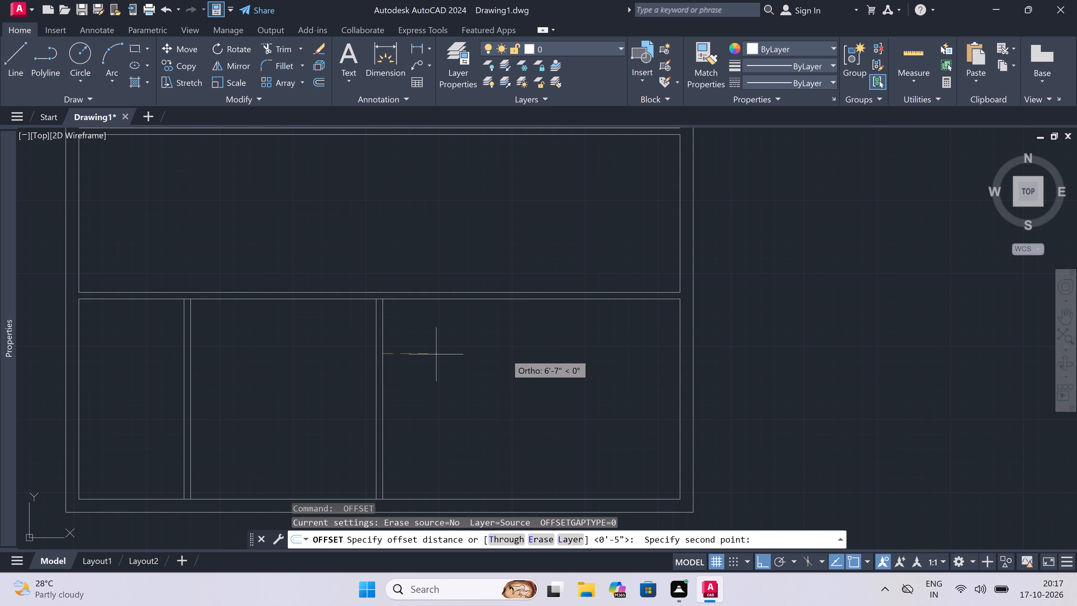
pyautogui.write("10'7")
pyautogui.write('"')
pyautogui.press('space')
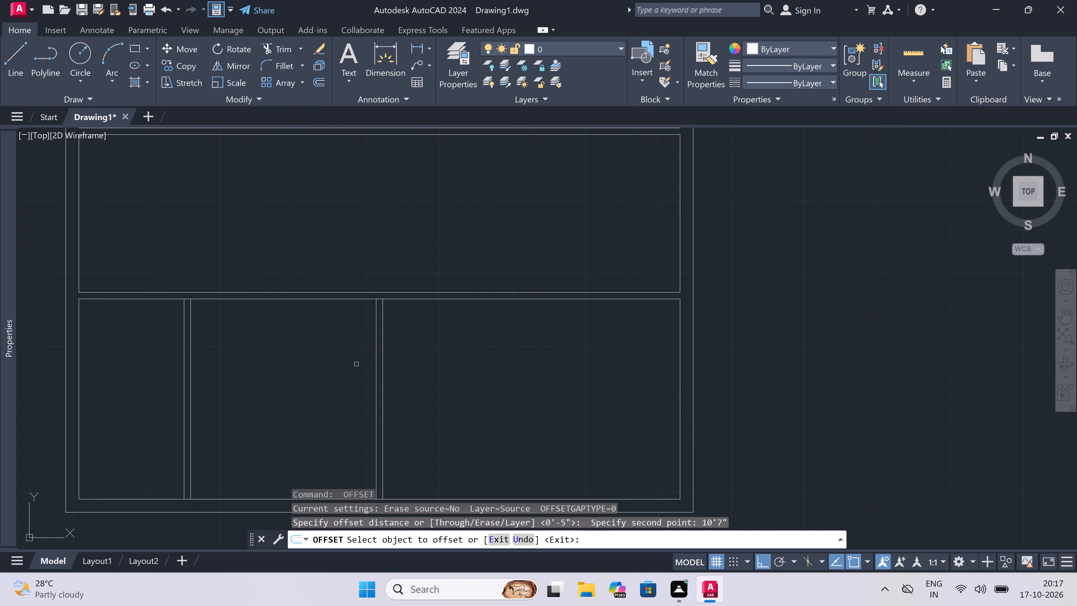
pyautogui.click(384, 348)
pyautogui.tripleClick(532, 357)
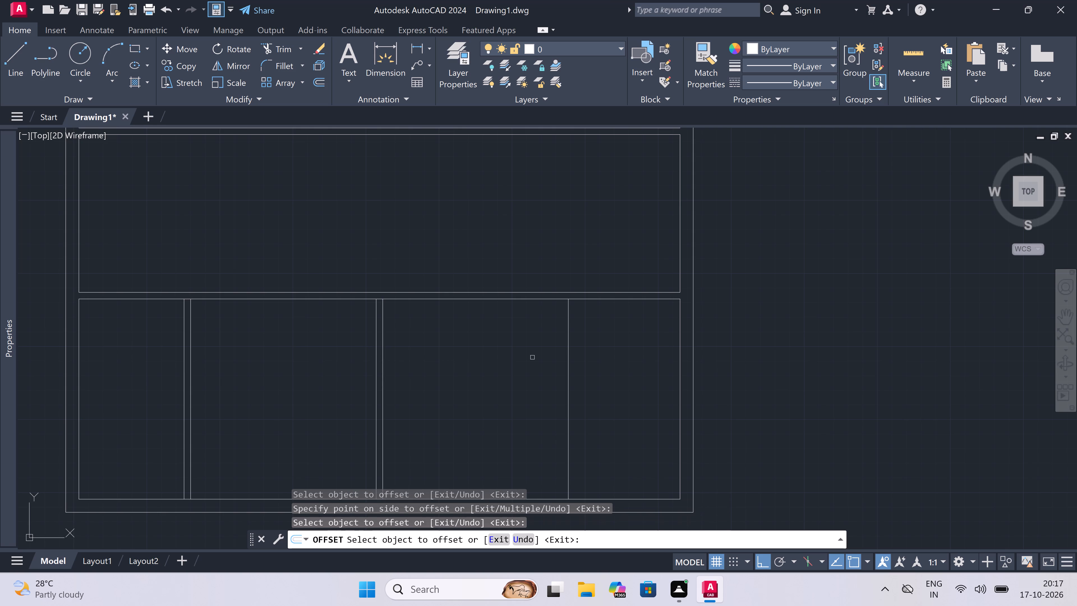
pyautogui.press('Escape')
# Offset the new vertical line 4.5" to the right to form the bottom room's third vertical partition.
pyautogui.press('space')
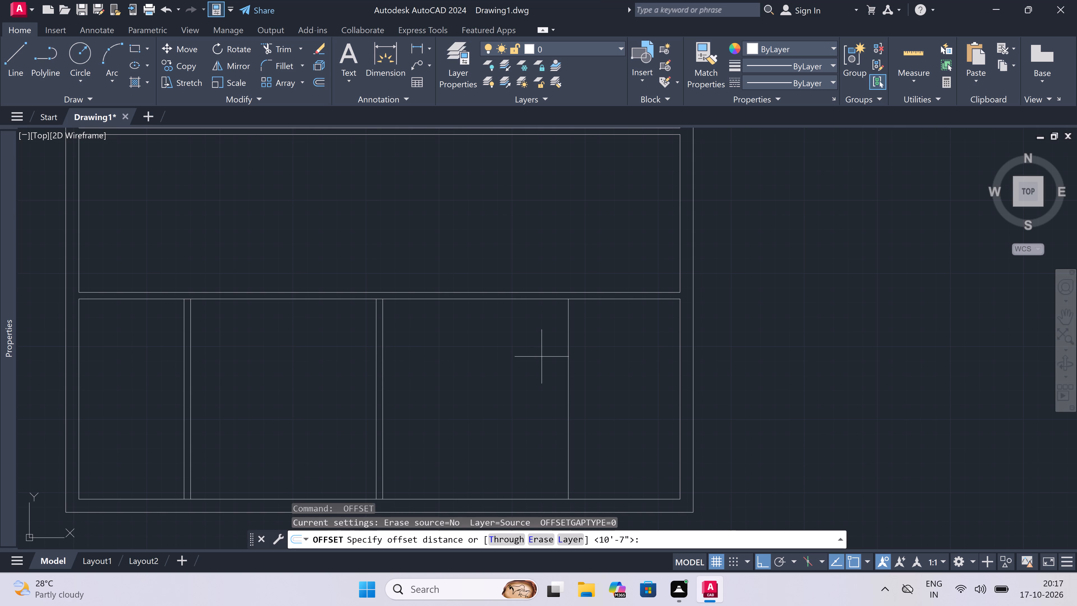
pyautogui.click(572, 360)
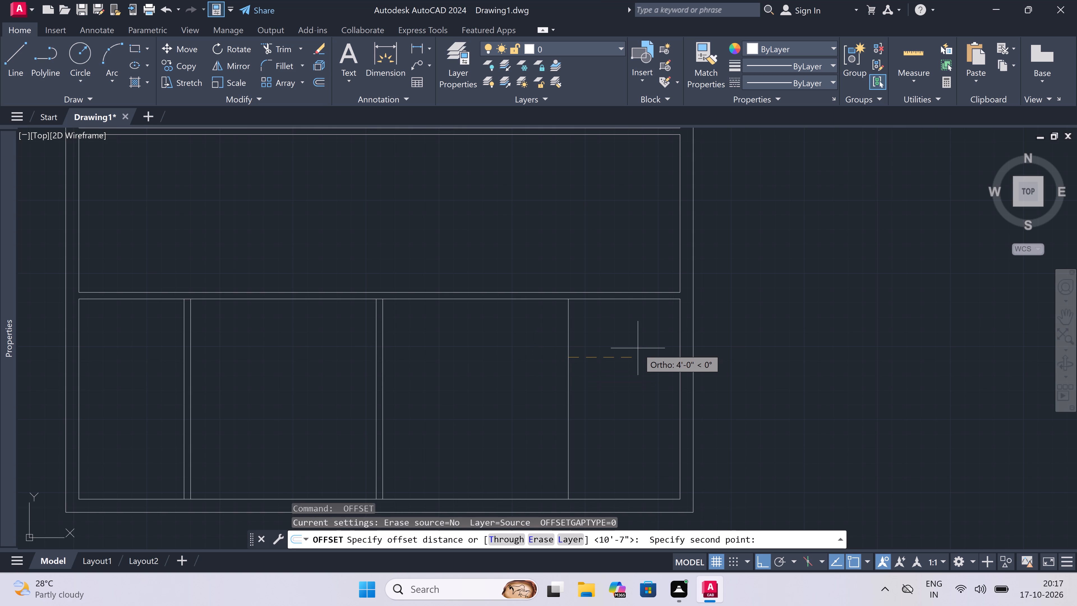
pyautogui.write('4.5')
pyautogui.write('"')
pyautogui.press('space')
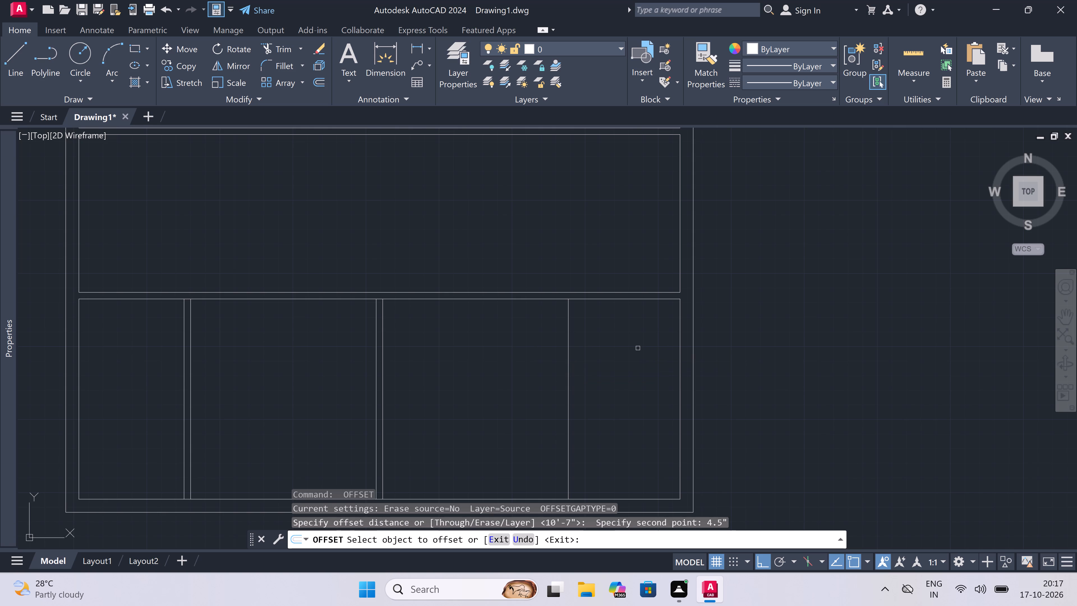
pyautogui.click(569, 345)
pyautogui.doubleClick(588, 346)
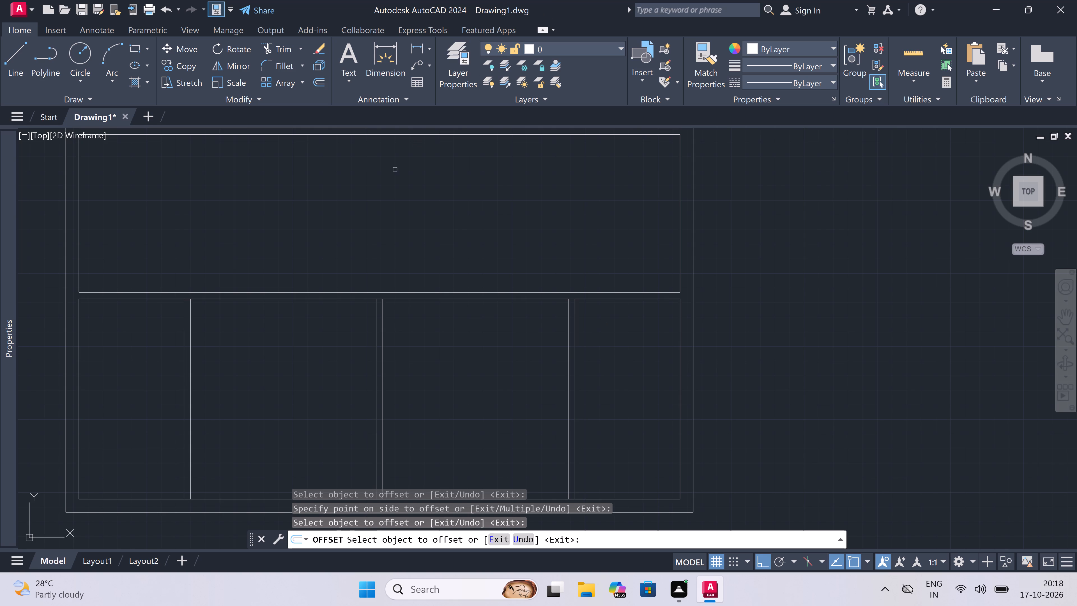
# Extend both lines of the bottom room's middle partition upward through the wall and across the room directly above.
pyautogui.scroll(-1, 412, 187)
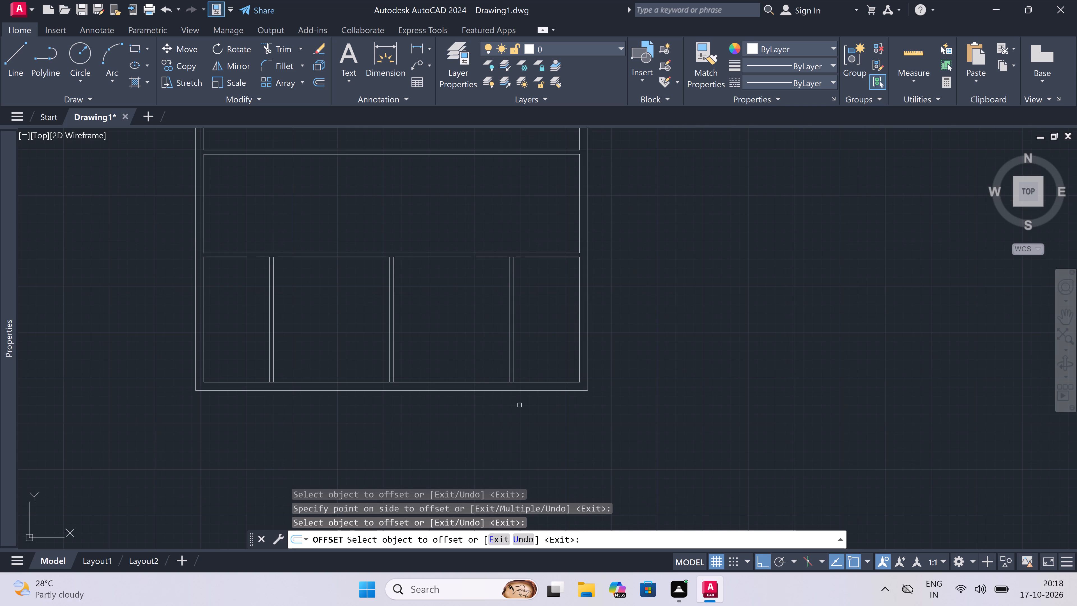
pyautogui.press('Escape')
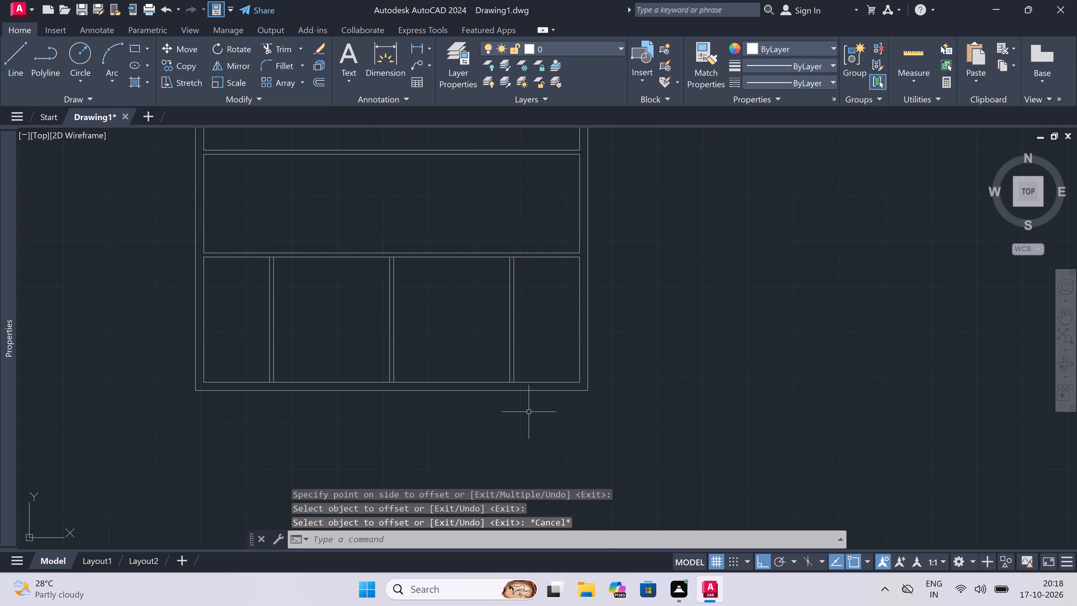
pyautogui.write('ex')
pyautogui.press('space')
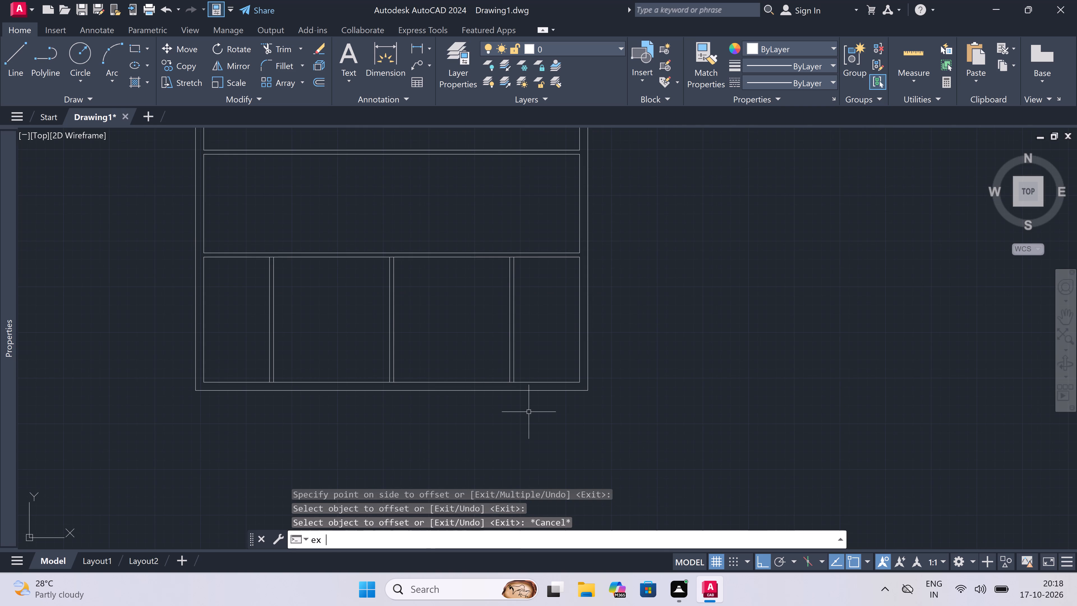
pyautogui.scroll(1, 477, 392)
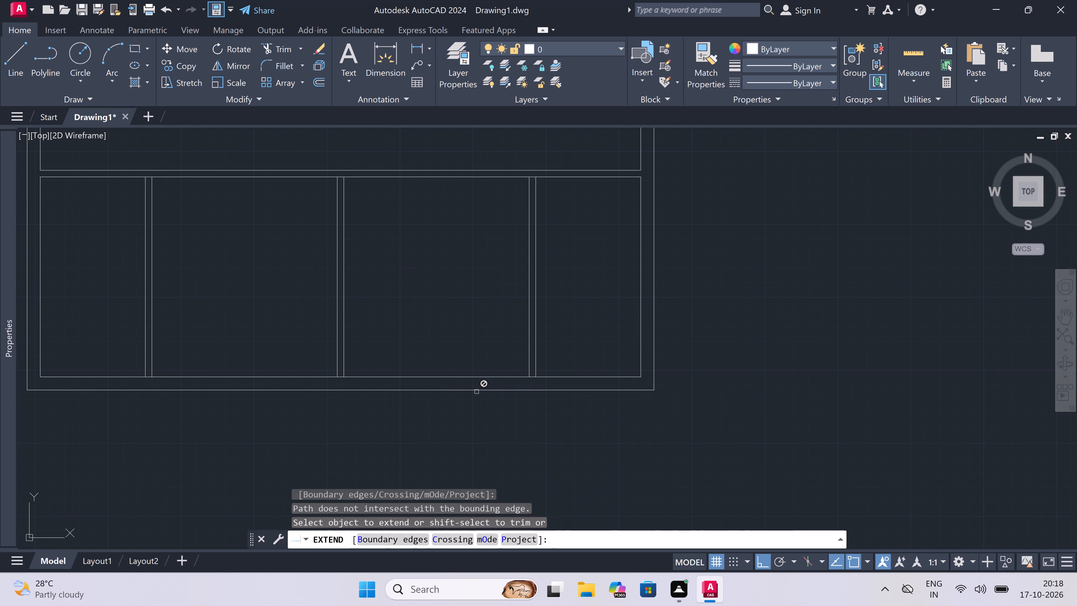
pyautogui.scroll(-4, 410, 371)
pyautogui.scroll(3, 387, 315)
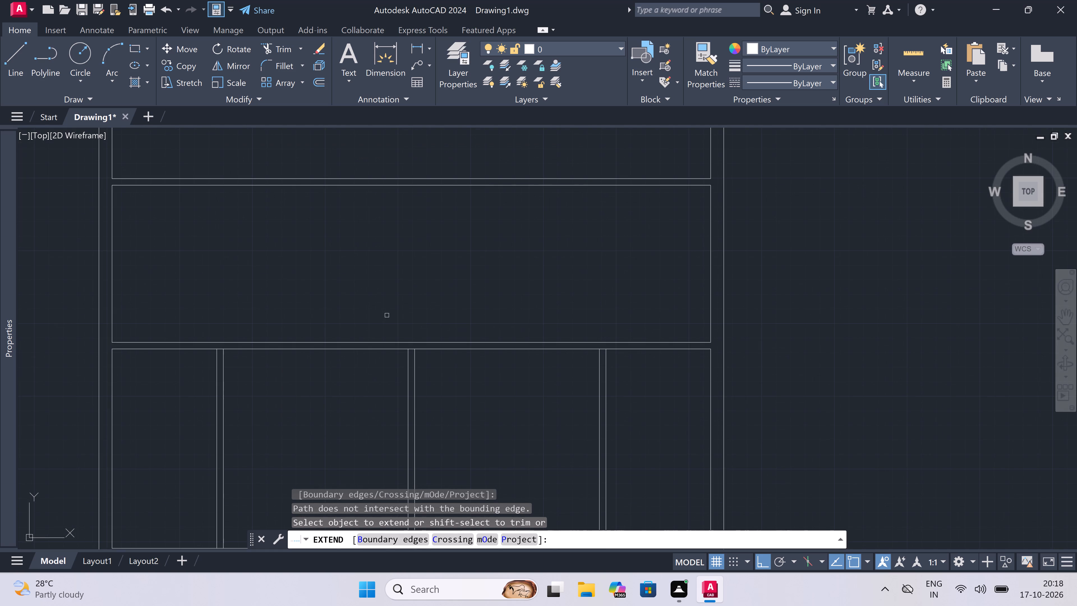
pyautogui.doubleClick(359, 391)
pyautogui.tripleClick(511, 411)
pyautogui.doubleClick(489, 414)
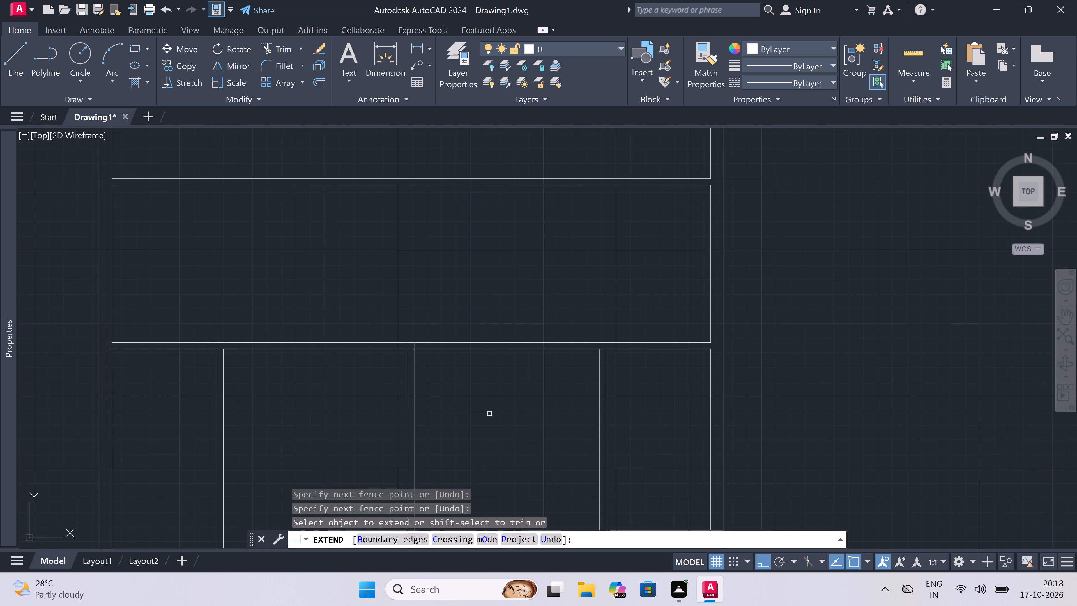
pyautogui.click(357, 414)
pyautogui.doubleClick(475, 408)
# Extend both lines of the top room's central partition downward through the wall and across the room directly below.
pyautogui.scroll(-5, 447, 417)
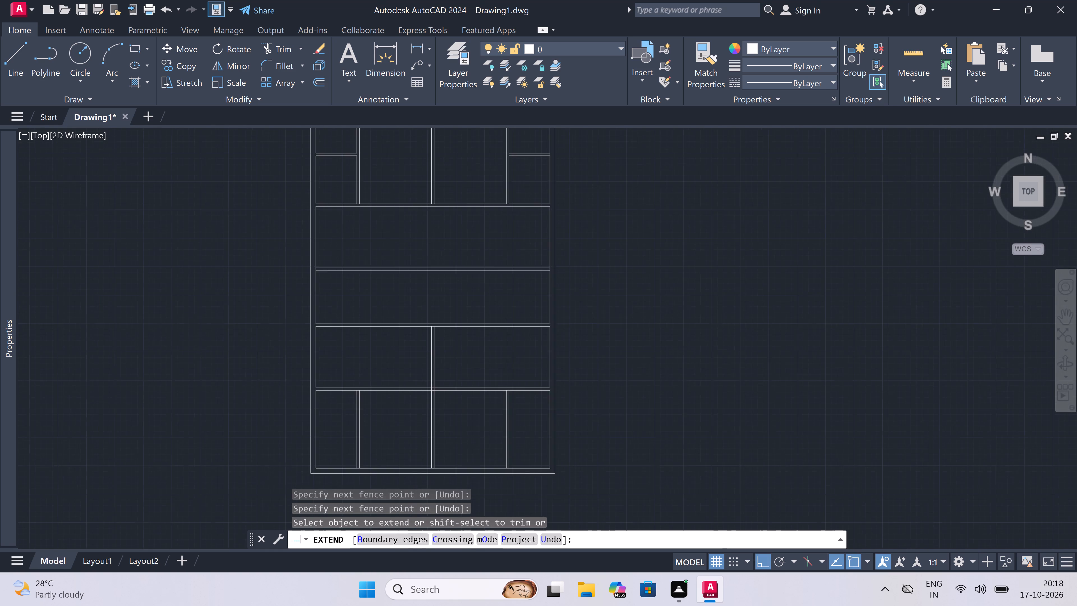
pyautogui.scroll(4, 447, 382)
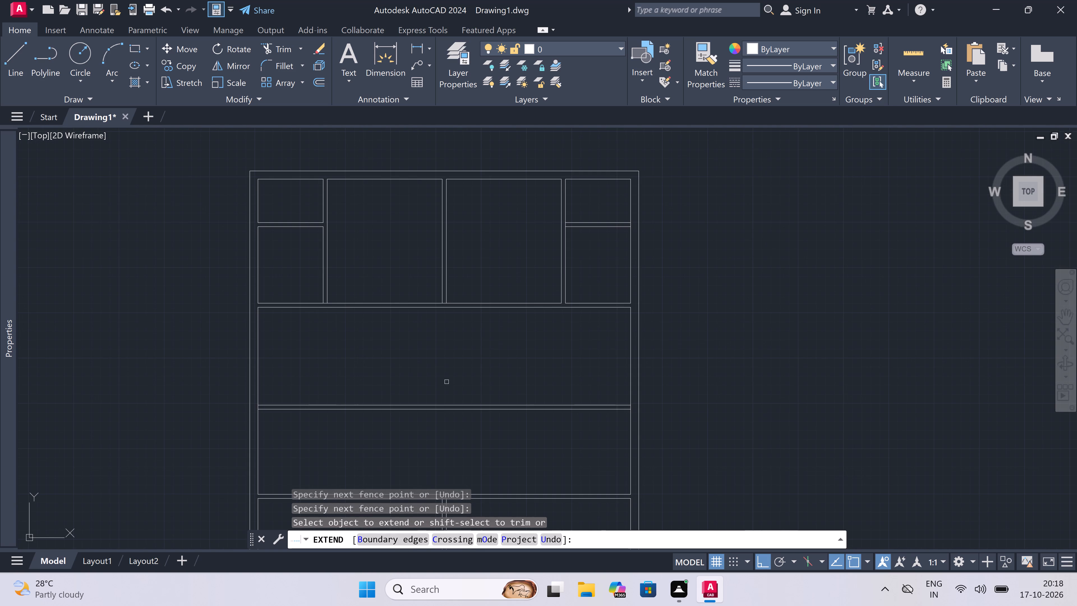
pyautogui.doubleClick(455, 288)
pyautogui.tripleClick(372, 295)
pyautogui.click(372, 295)
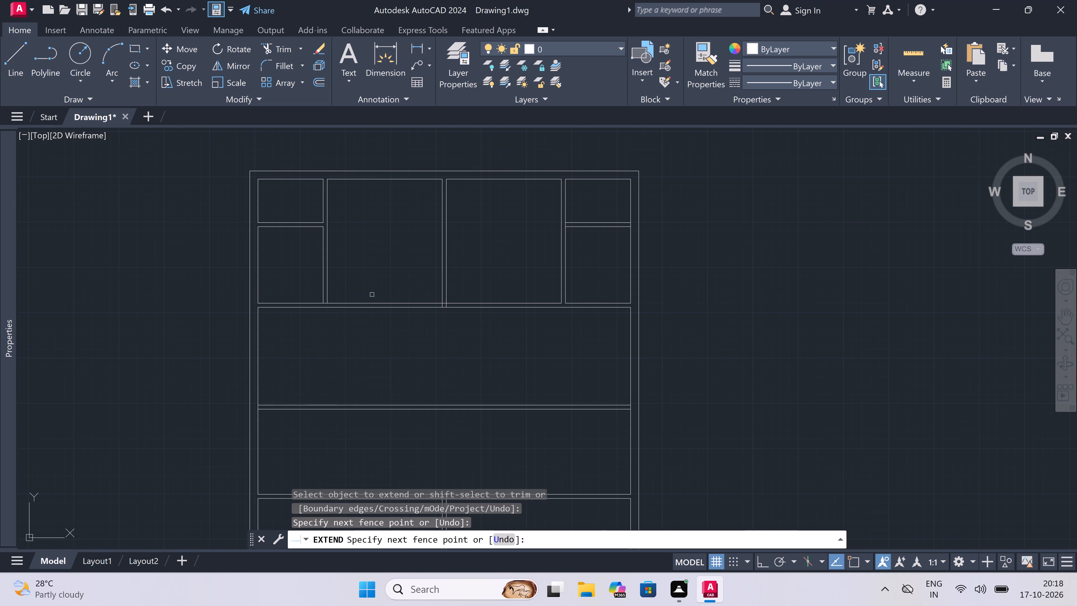
pyautogui.doubleClick(392, 281)
pyautogui.tripleClick(469, 281)
pyautogui.tripleClick(422, 284)
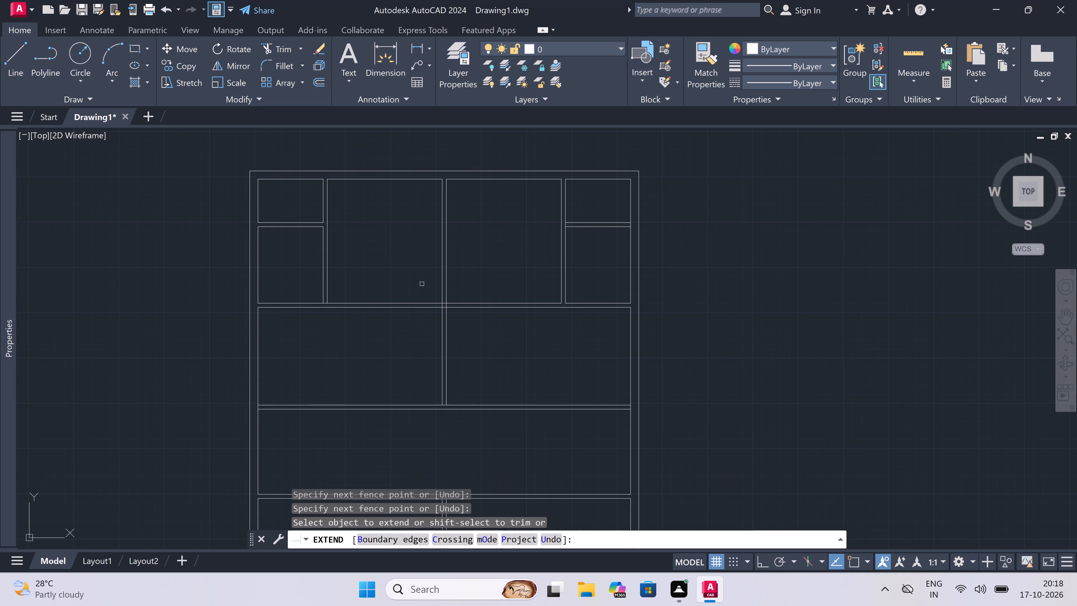
pyautogui.press('Escape')
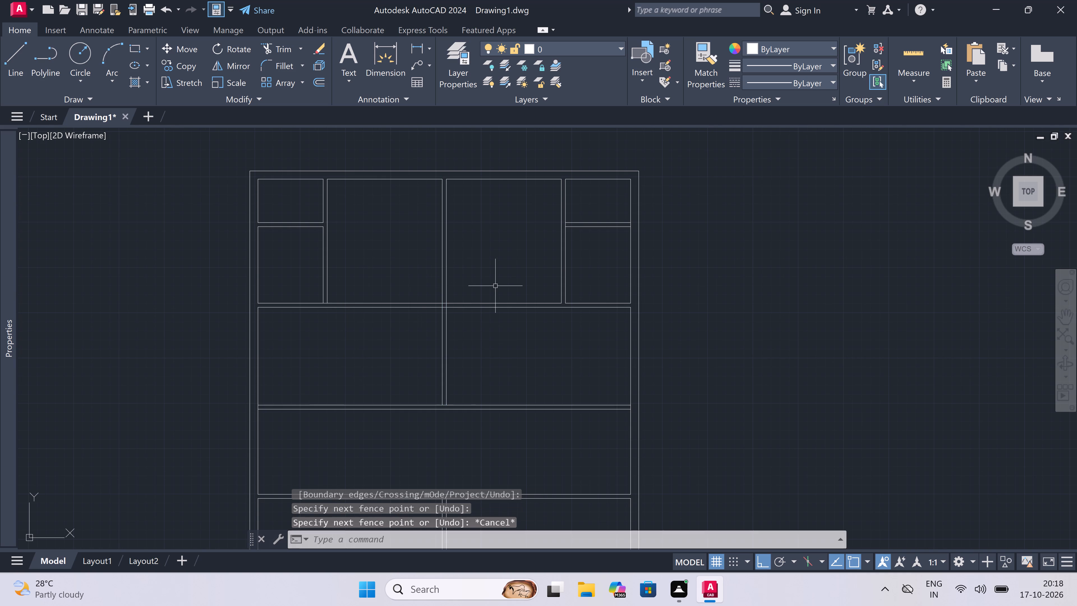
# Examine the whole floor plan and the extended central partitions.
pyautogui.scroll(-3, 495, 286)
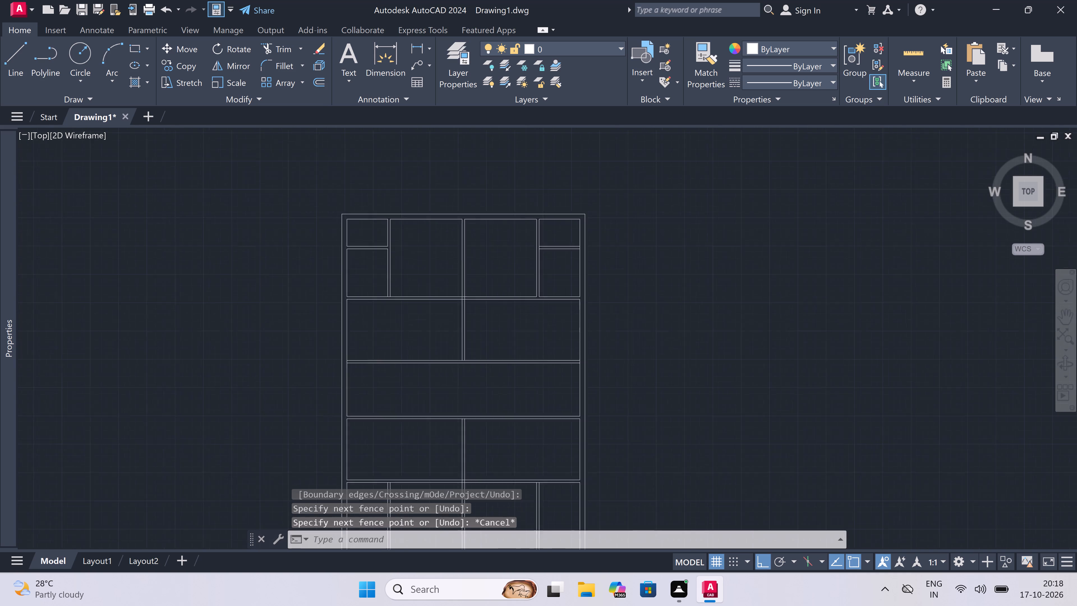
pyautogui.scroll(3, 479, 343)
pyautogui.scroll(-2, 479, 327)
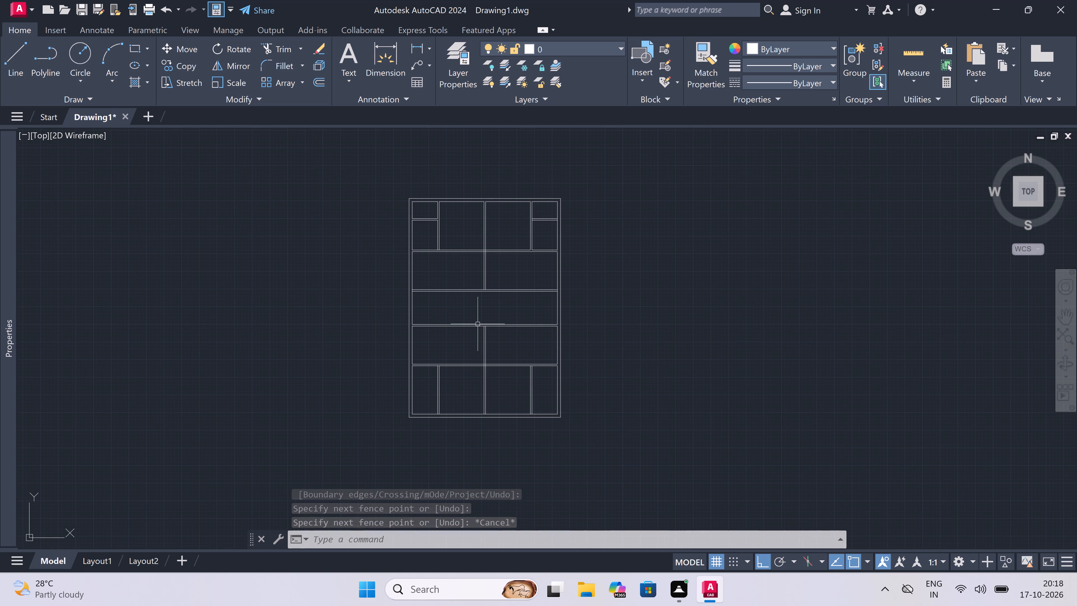
pyautogui.scroll(1, 477, 320)
pyautogui.scroll(-1, 477, 320)
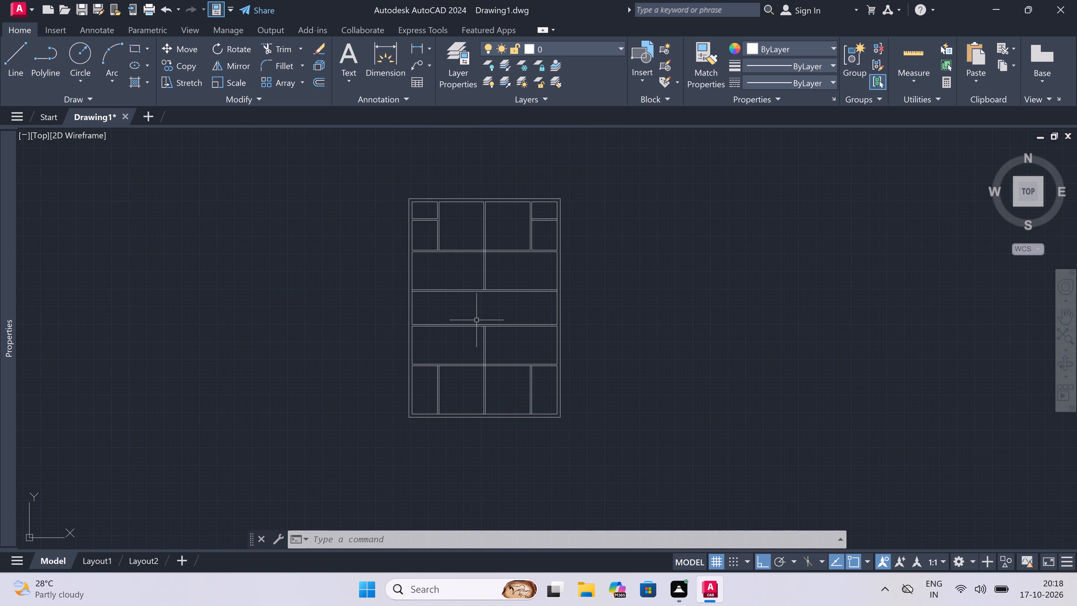
pyautogui.scroll(2, 477, 320)
pyautogui.scroll(-1, 477, 320)
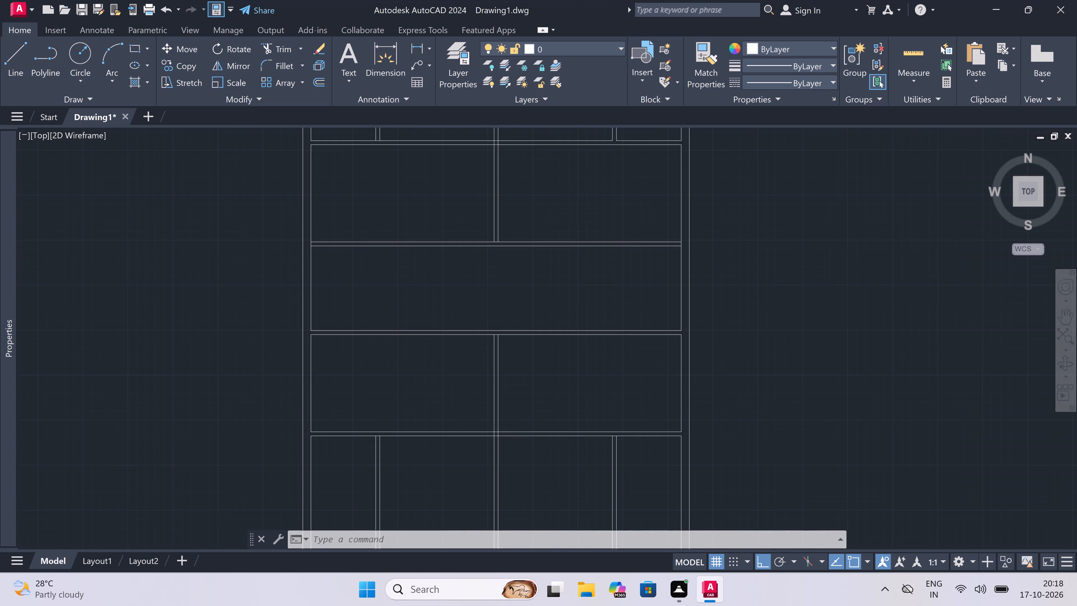
pyautogui.scroll(-1, 477, 320)
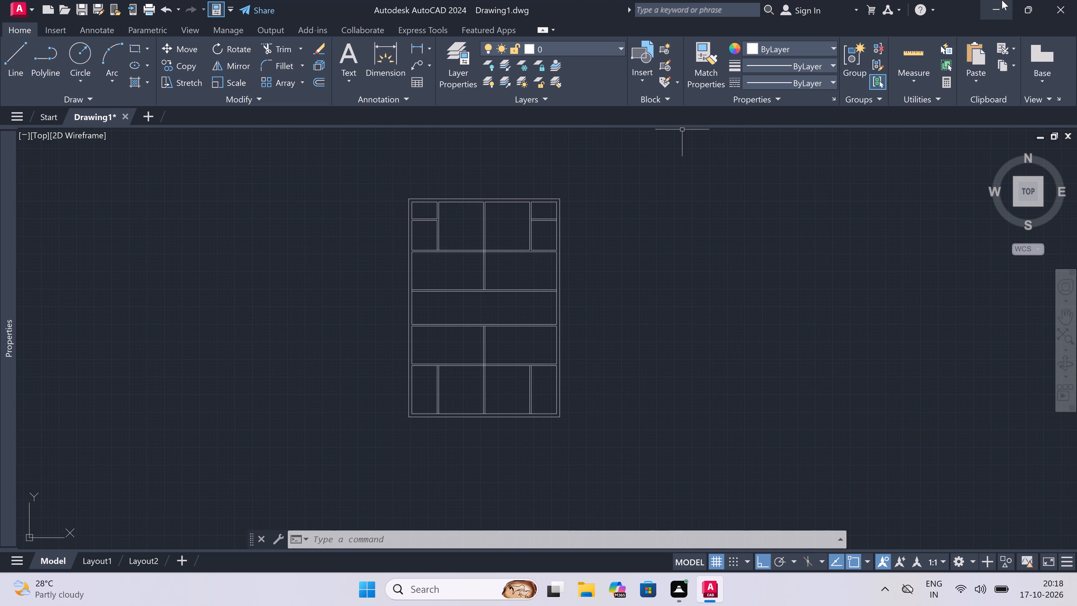
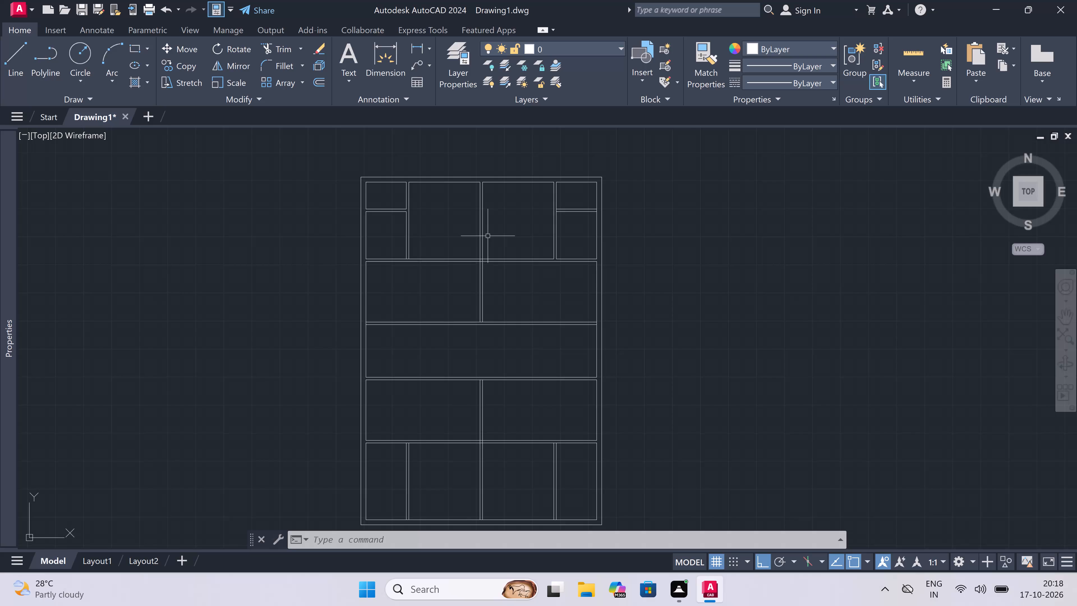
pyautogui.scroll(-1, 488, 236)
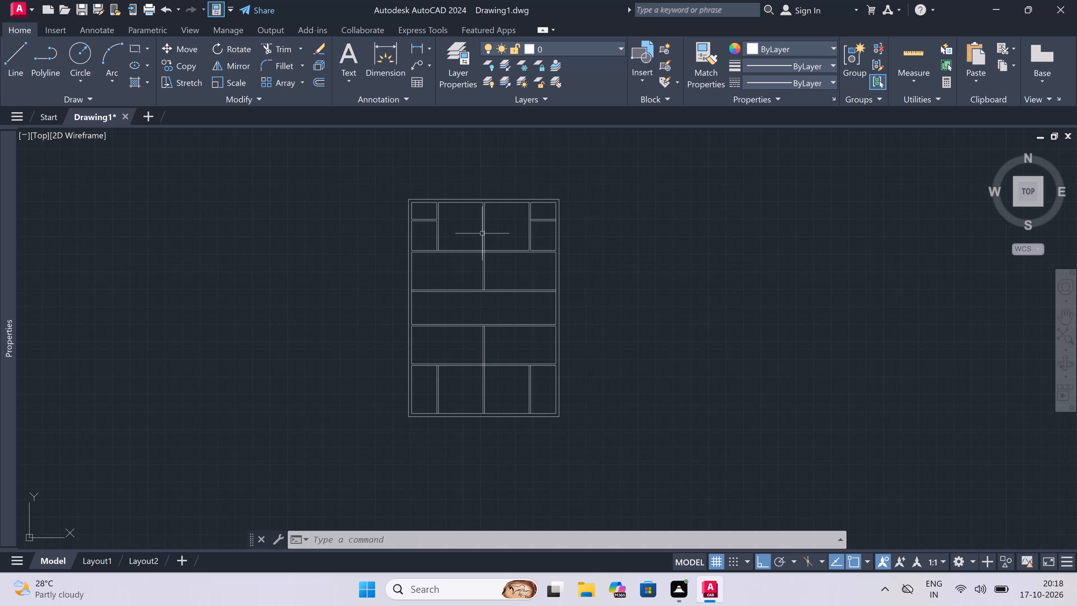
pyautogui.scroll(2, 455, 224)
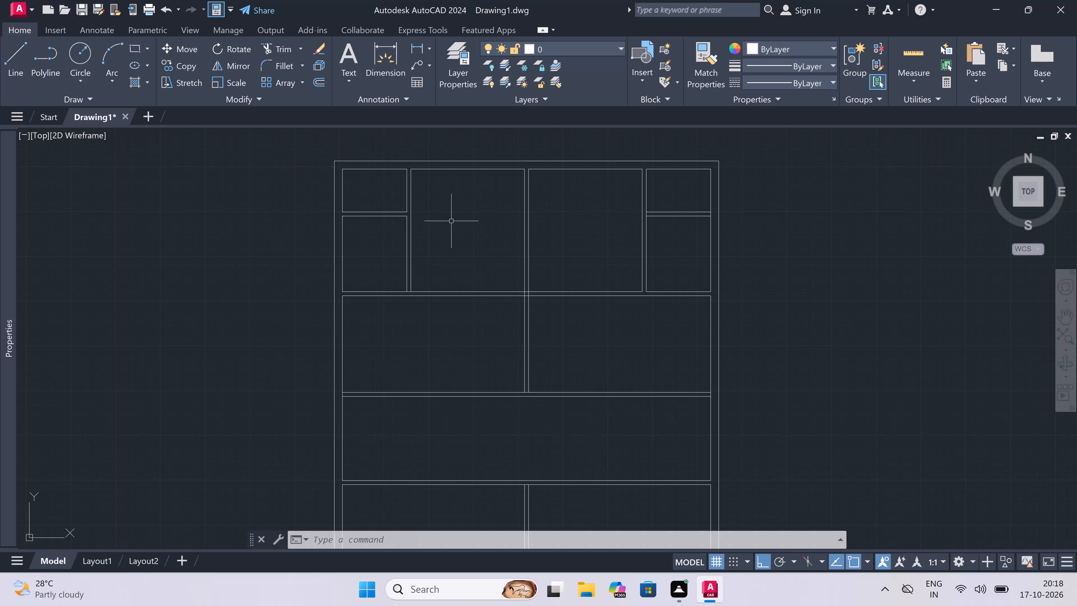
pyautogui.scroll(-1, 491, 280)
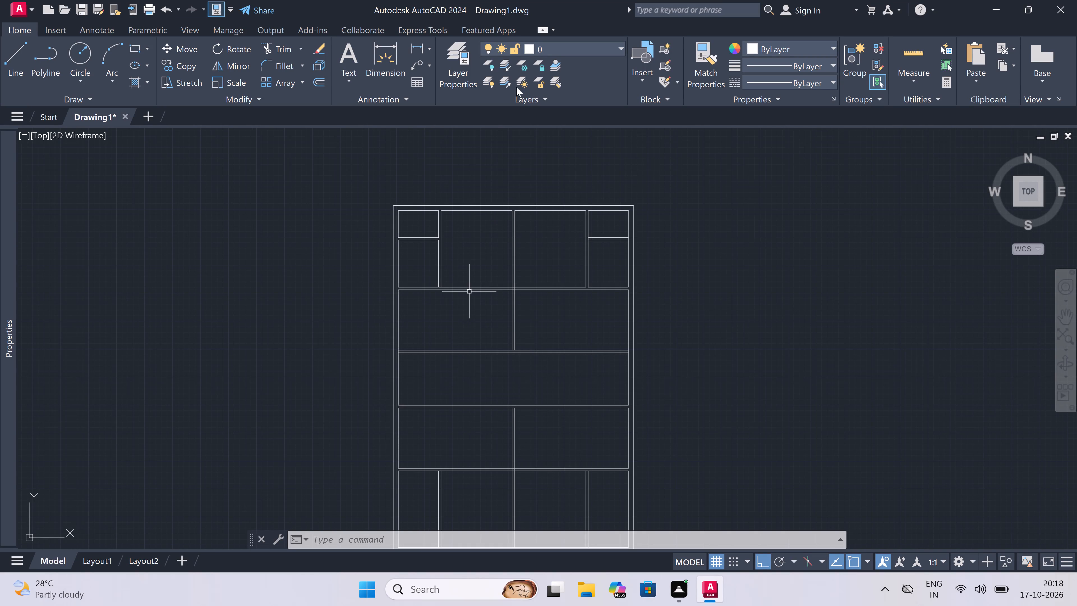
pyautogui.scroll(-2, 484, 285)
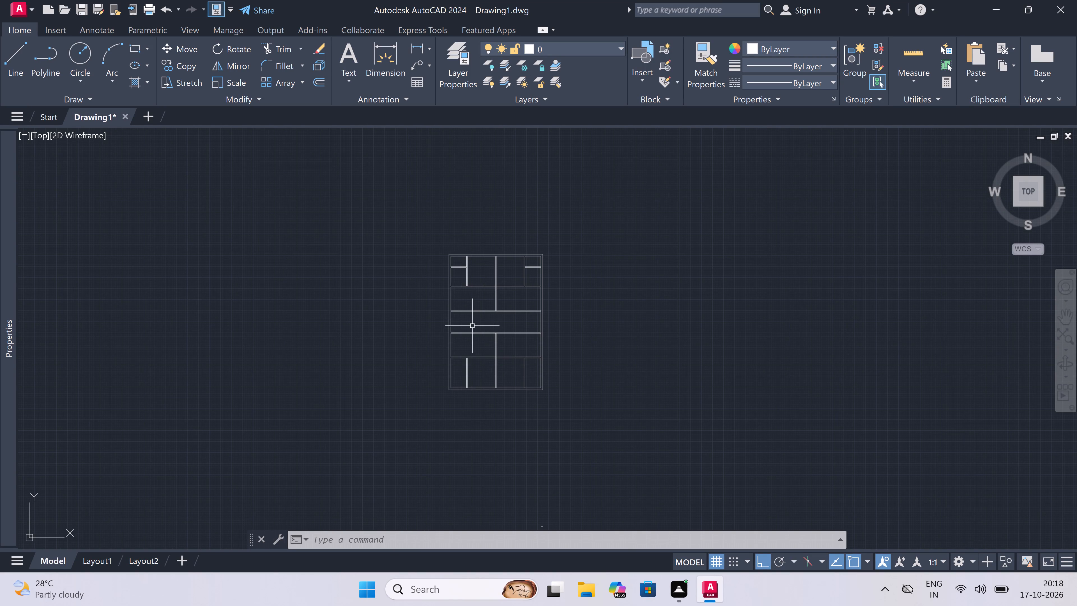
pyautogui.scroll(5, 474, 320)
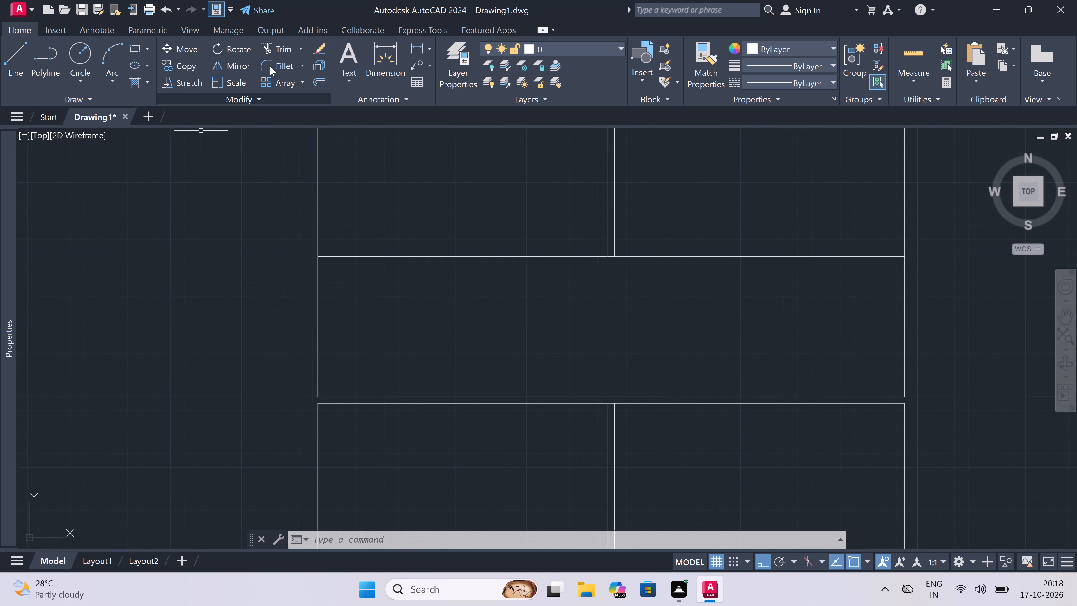
# Create a new layer named line1 in the Layer Properties Manager.
pyautogui.tripleClick(456, 53)
pyautogui.click(457, 54)
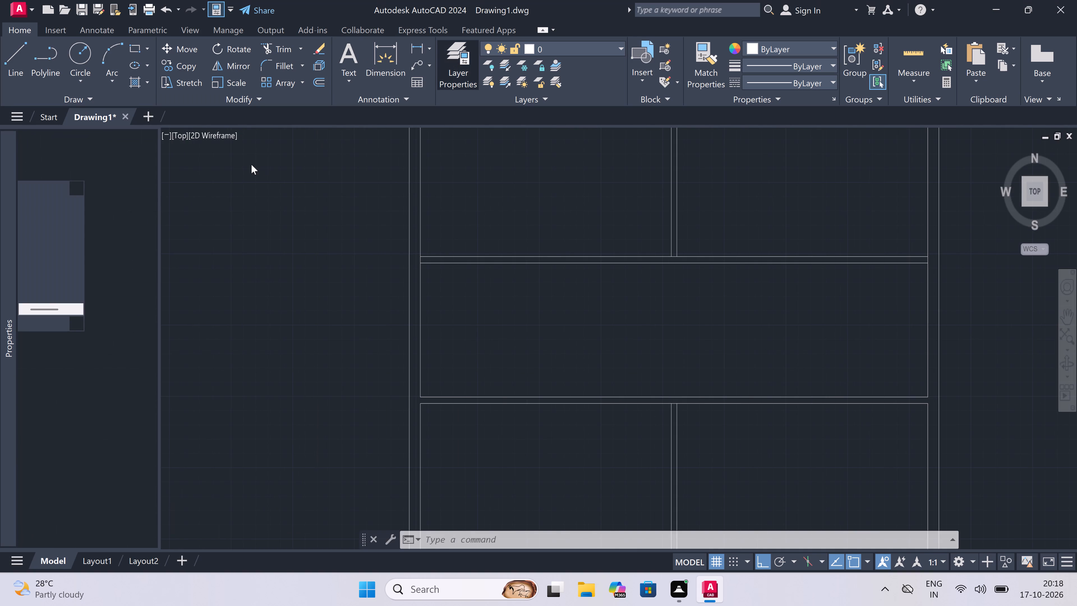
pyautogui.rightClick(101, 238)
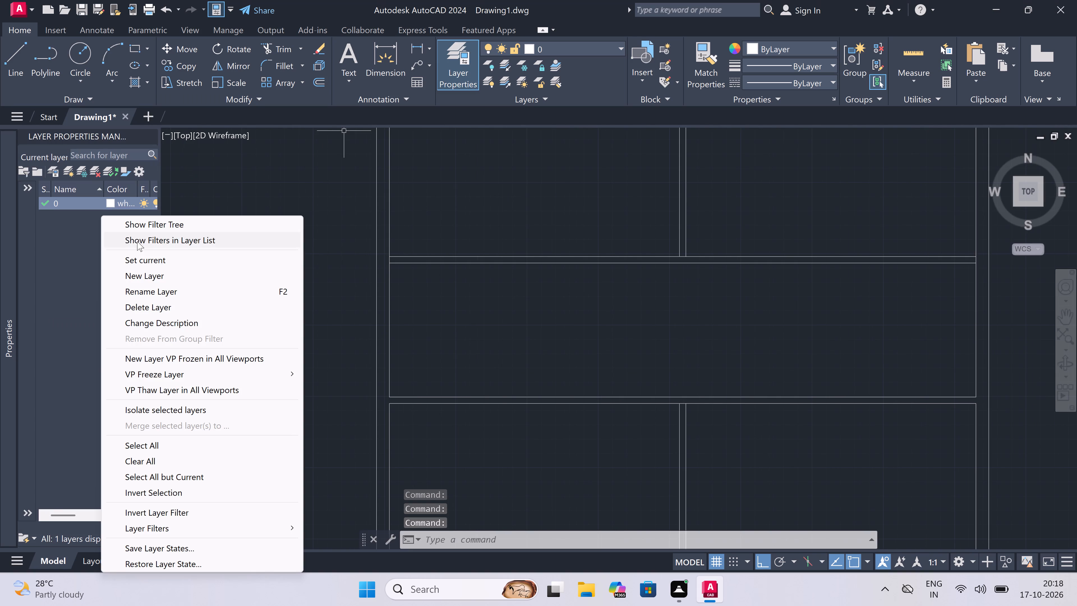
pyautogui.doubleClick(171, 277)
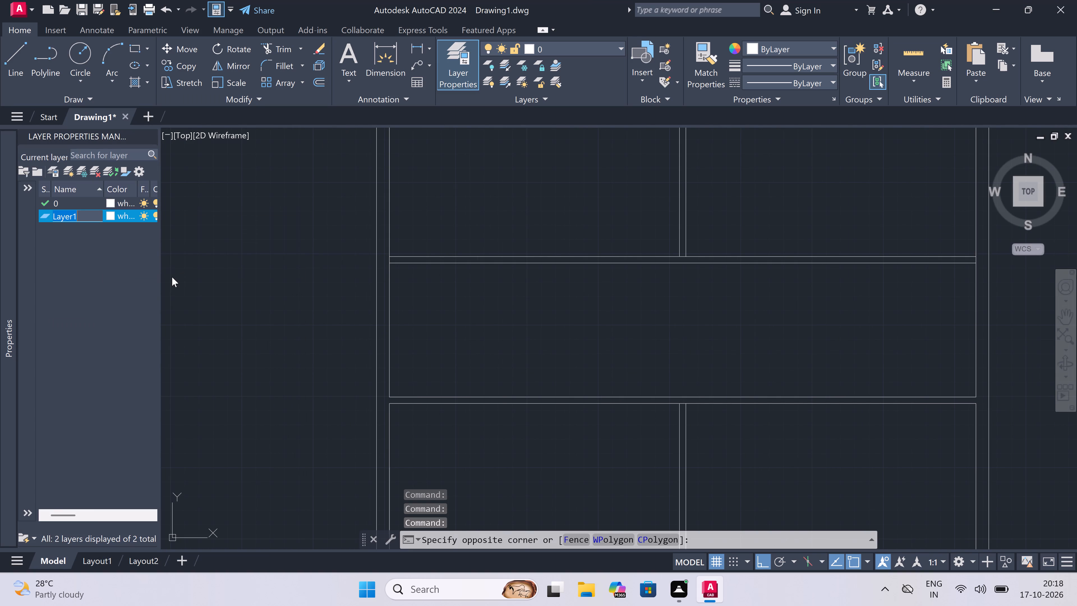
pyautogui.press('BackSpace')
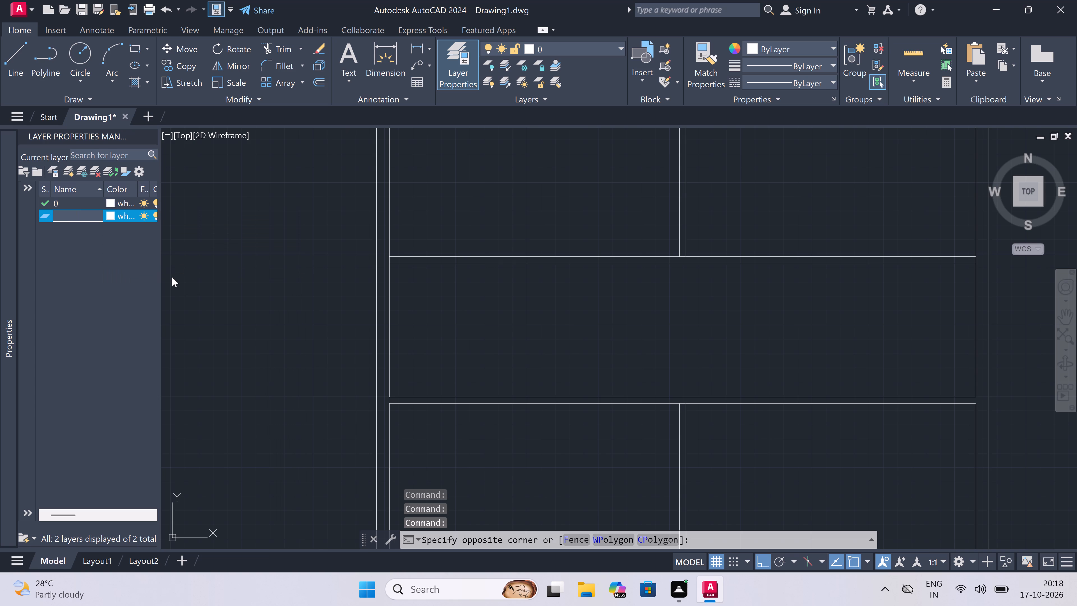
pyautogui.write('line1')
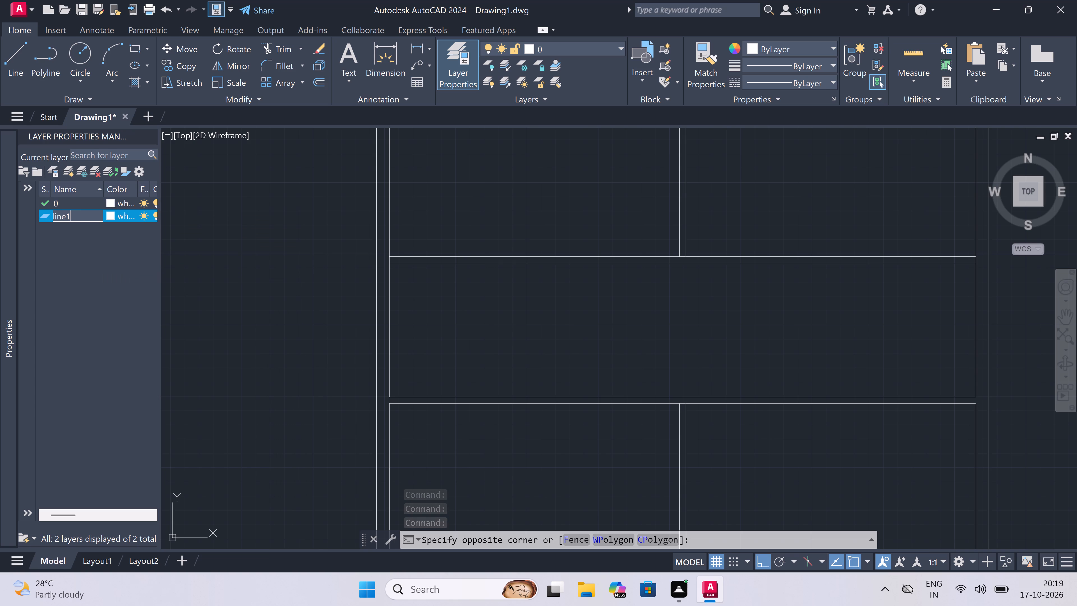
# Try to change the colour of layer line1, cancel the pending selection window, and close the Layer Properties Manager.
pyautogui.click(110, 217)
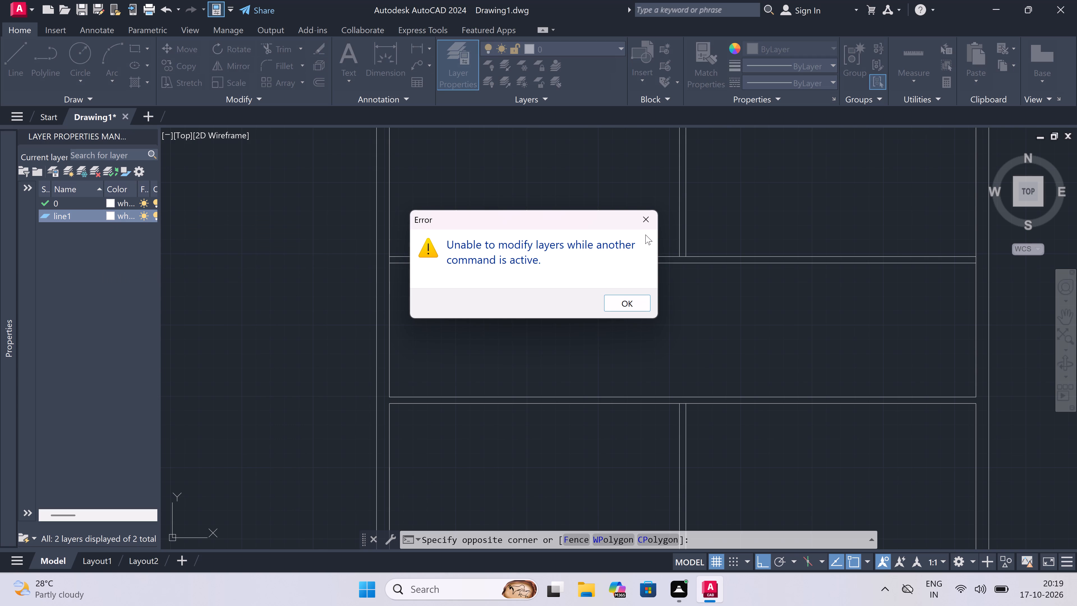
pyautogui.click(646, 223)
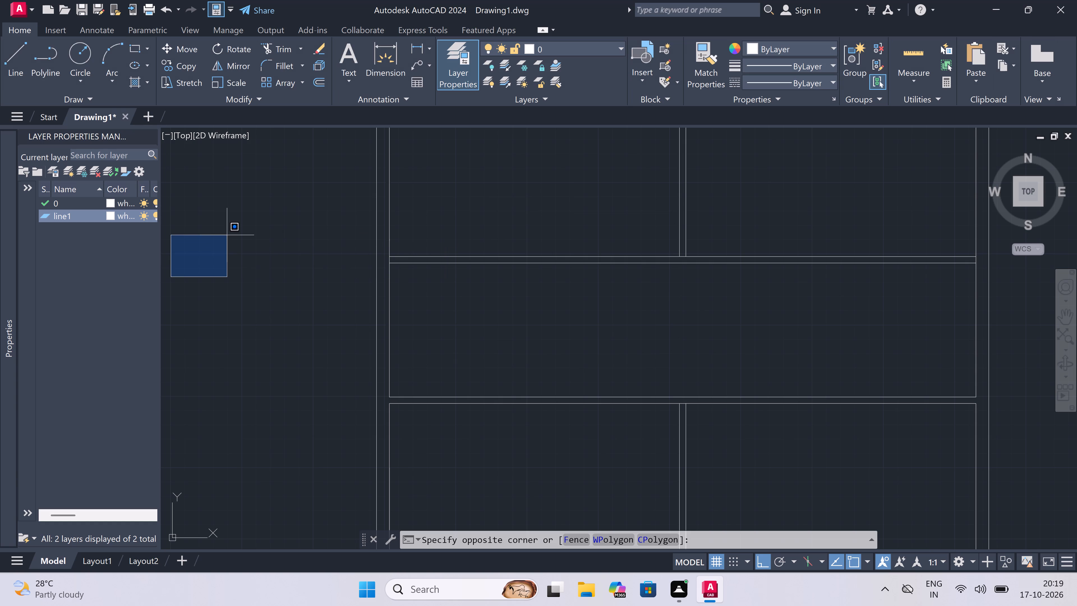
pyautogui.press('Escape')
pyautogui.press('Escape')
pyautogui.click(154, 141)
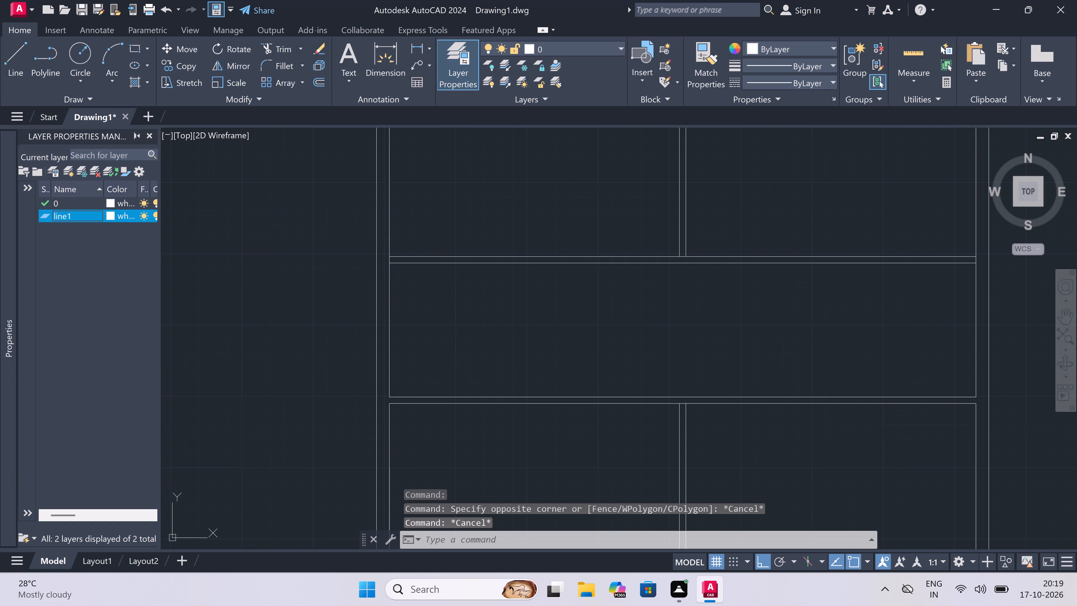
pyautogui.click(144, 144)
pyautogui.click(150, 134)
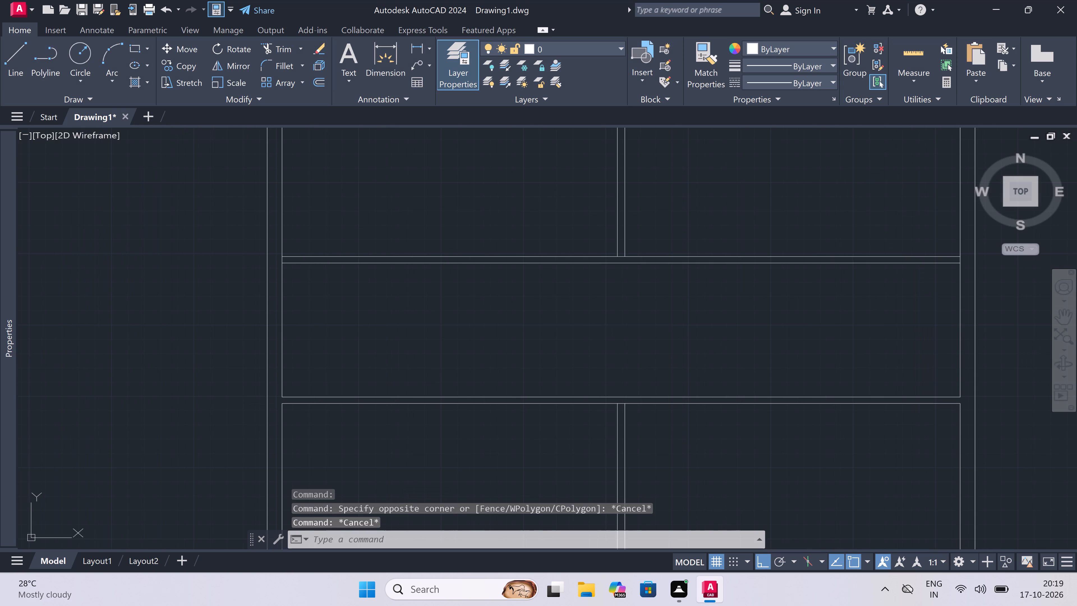
# Examine the floor plan's wall layout, from the bottom rooms up to the top-row rooms and their partitions.
pyautogui.scroll(-2, 151, 139)
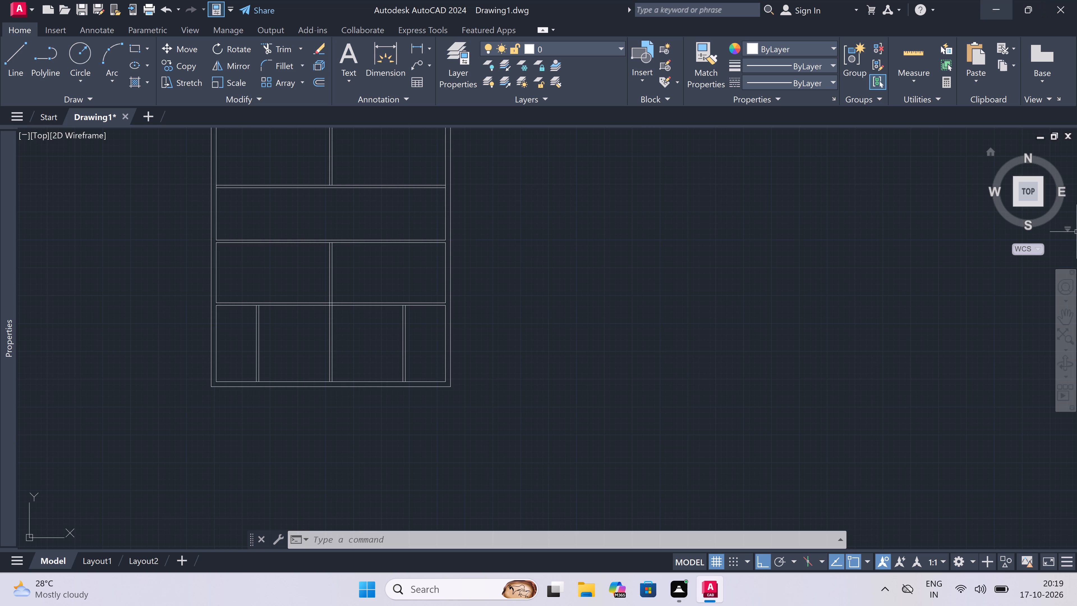
pyautogui.scroll(-3, 291, 326)
pyautogui.scroll(2, 314, 165)
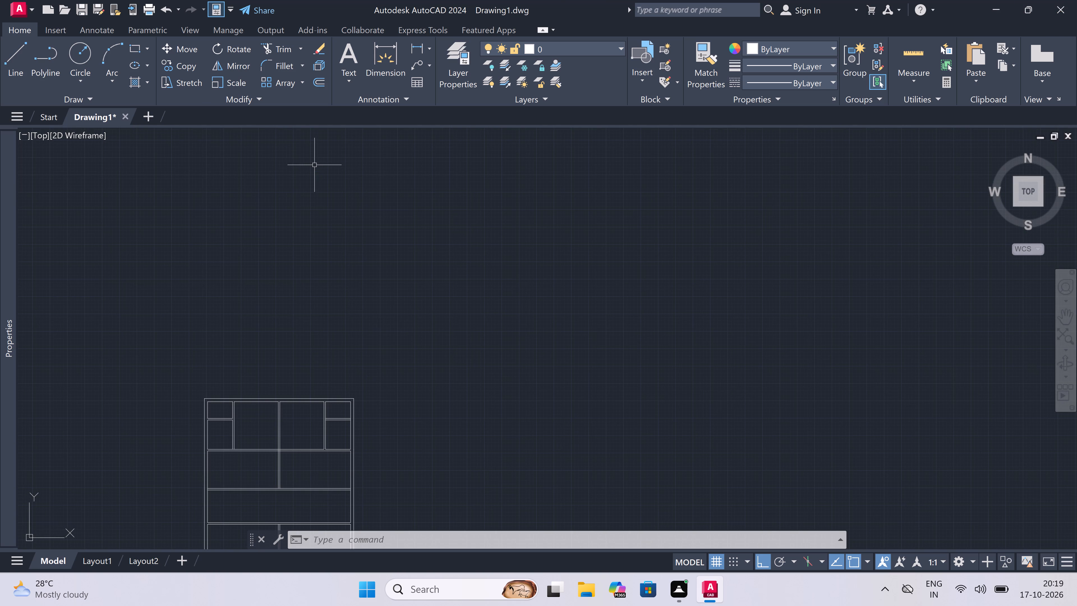
pyautogui.scroll(-3, 288, 290)
pyautogui.scroll(4, 277, 337)
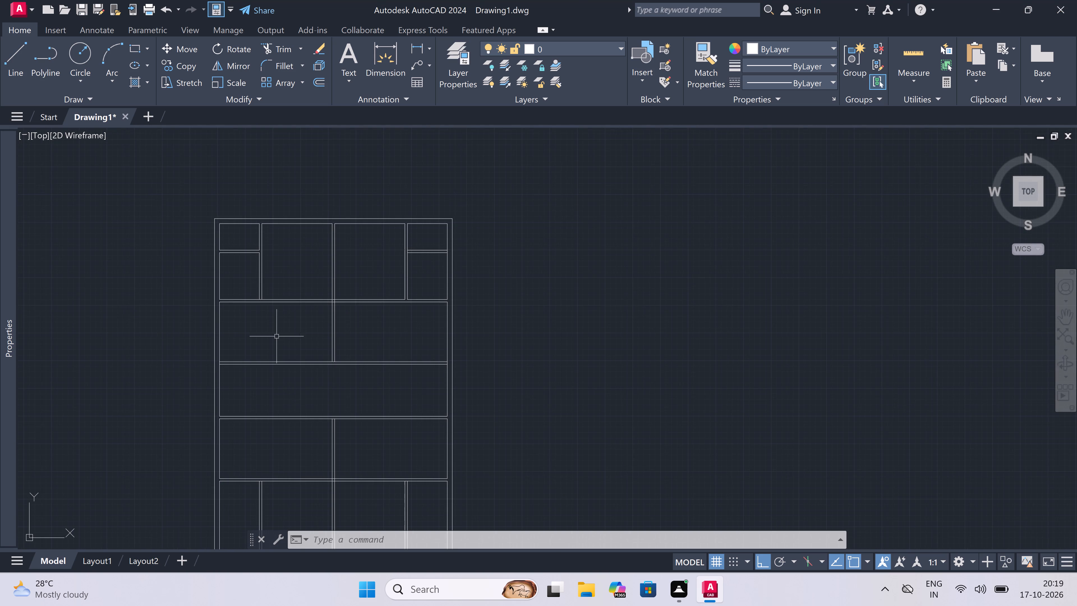
pyautogui.scroll(1, 279, 307)
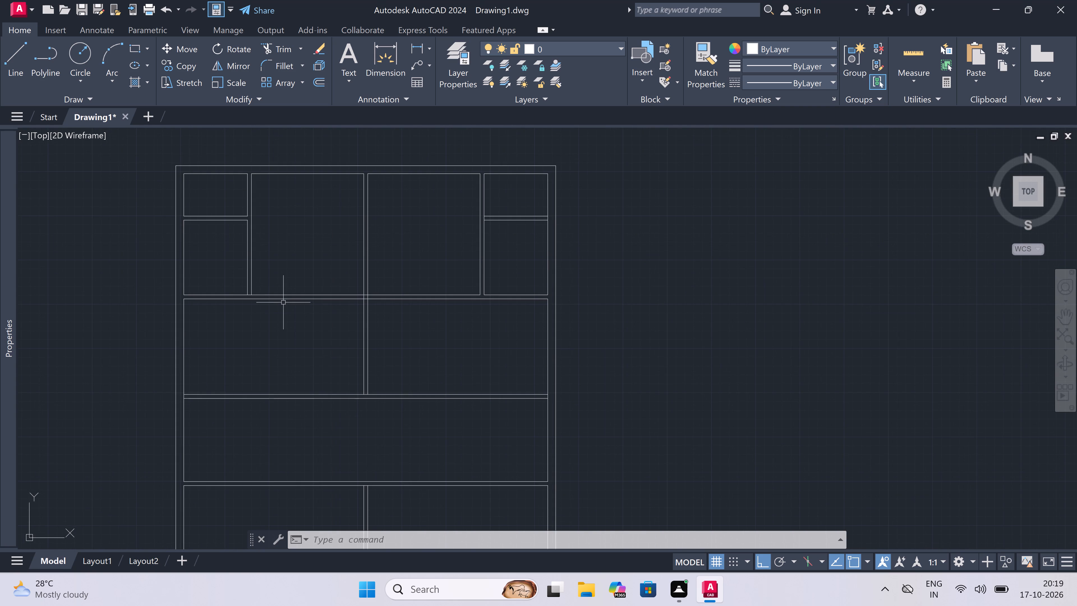
pyautogui.scroll(1, 283, 302)
pyautogui.scroll(-2, 283, 302)
pyautogui.scroll(1, 283, 302)
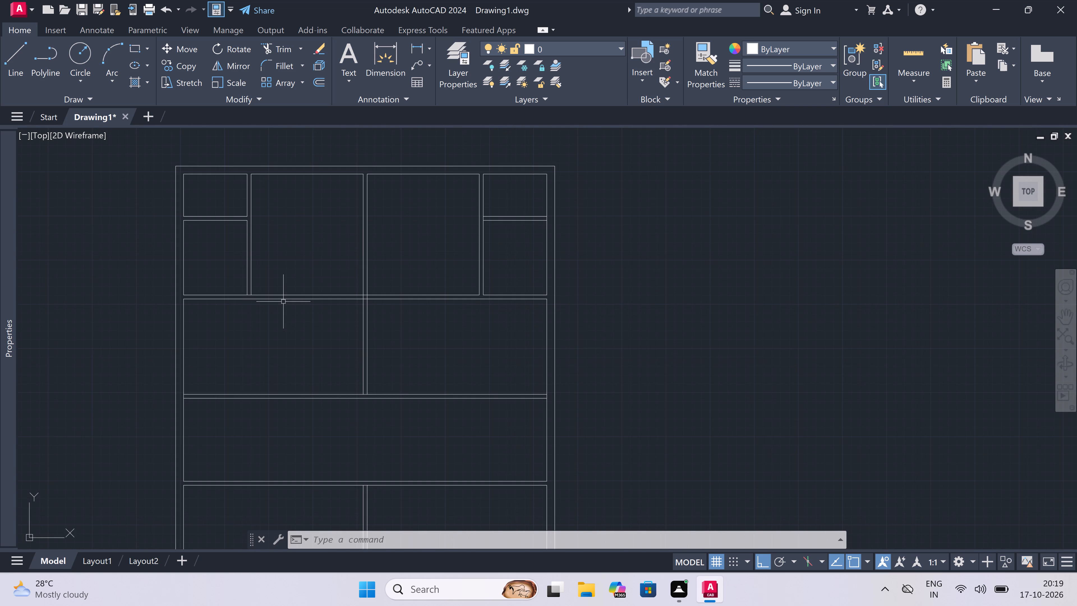
pyautogui.scroll(1, 283, 298)
pyautogui.scroll(-1, 283, 298)
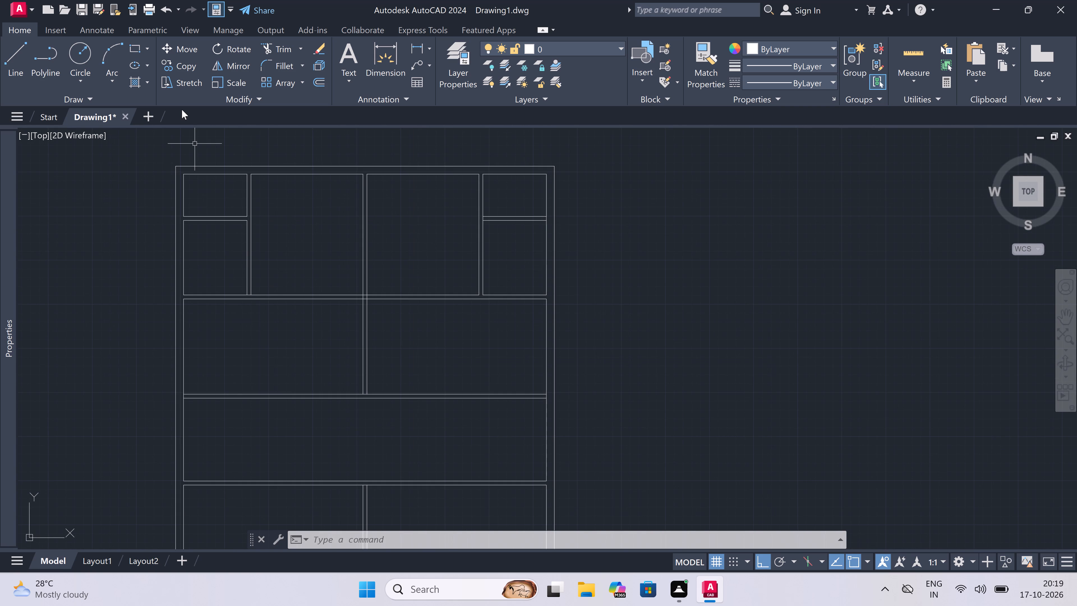
pyautogui.click(189, 194)
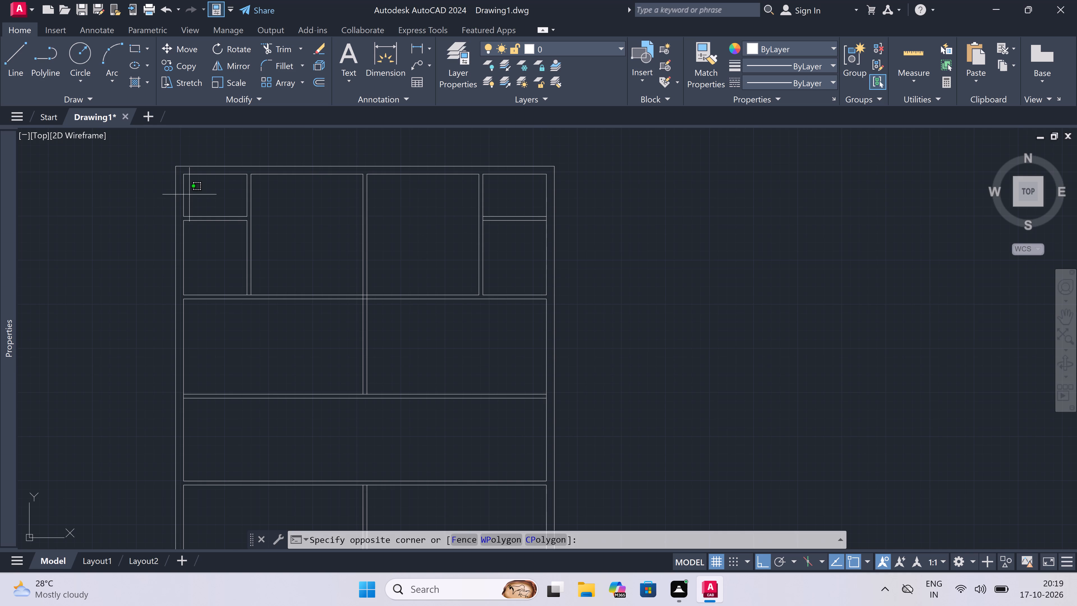
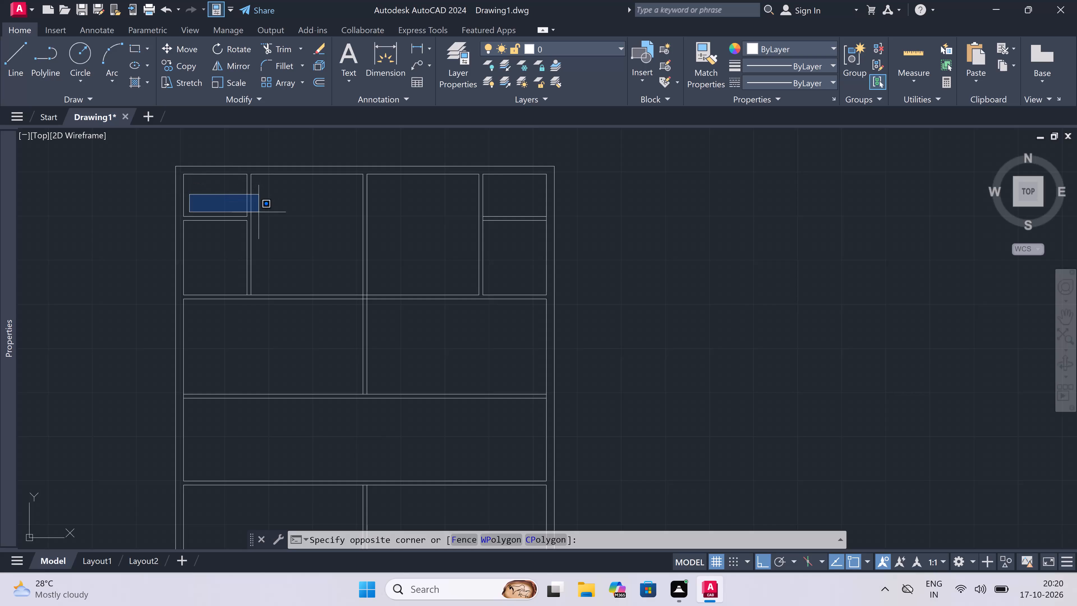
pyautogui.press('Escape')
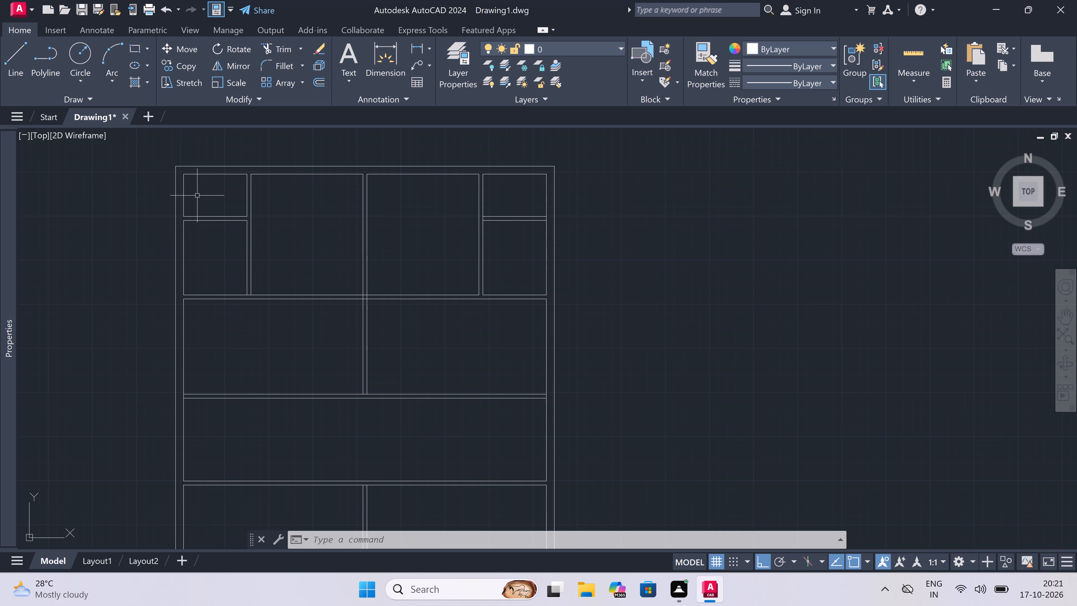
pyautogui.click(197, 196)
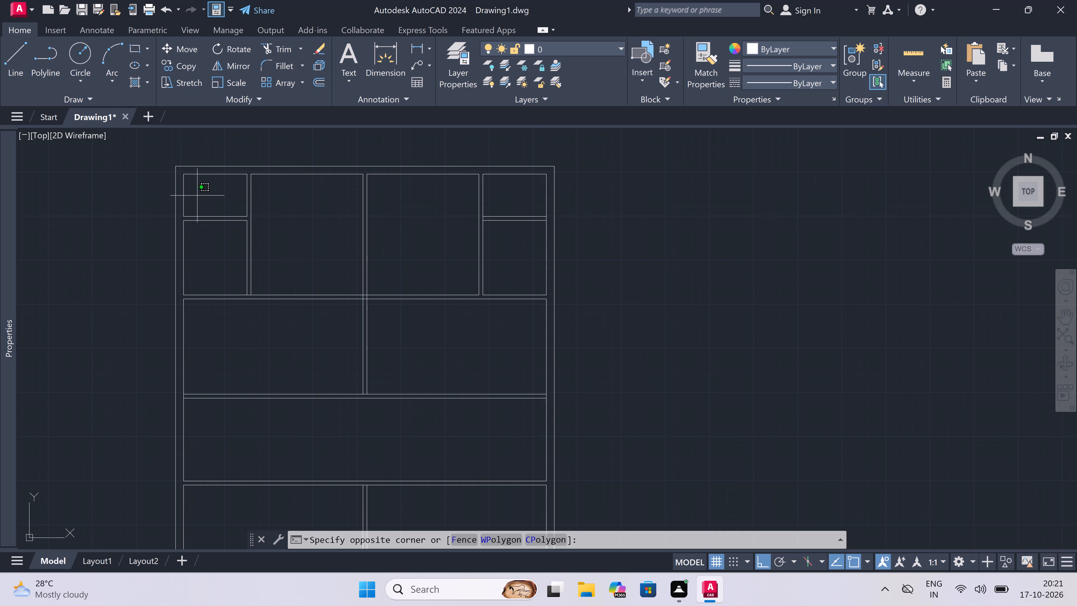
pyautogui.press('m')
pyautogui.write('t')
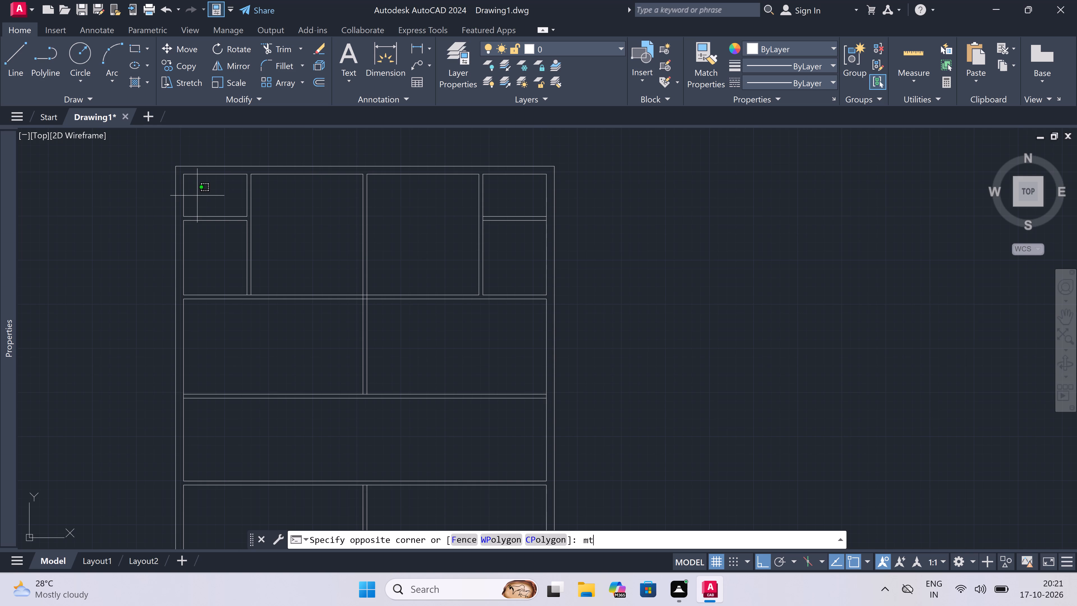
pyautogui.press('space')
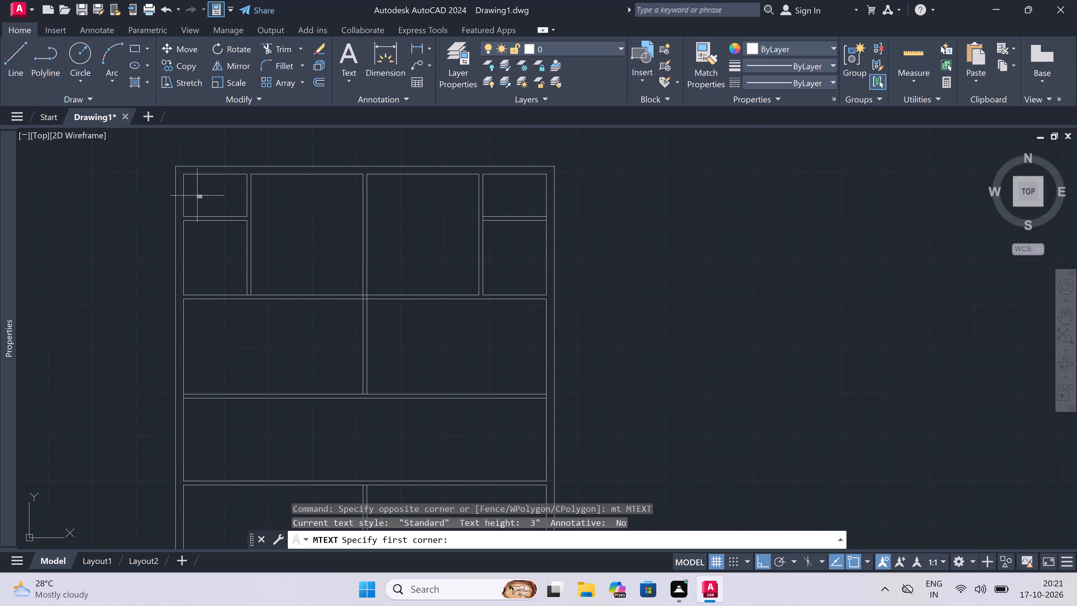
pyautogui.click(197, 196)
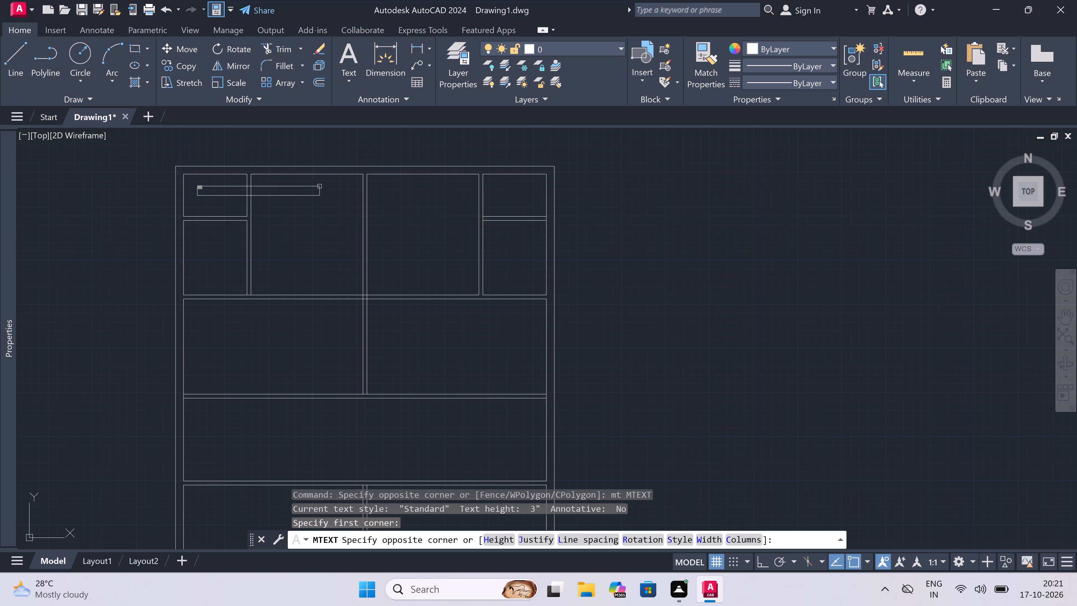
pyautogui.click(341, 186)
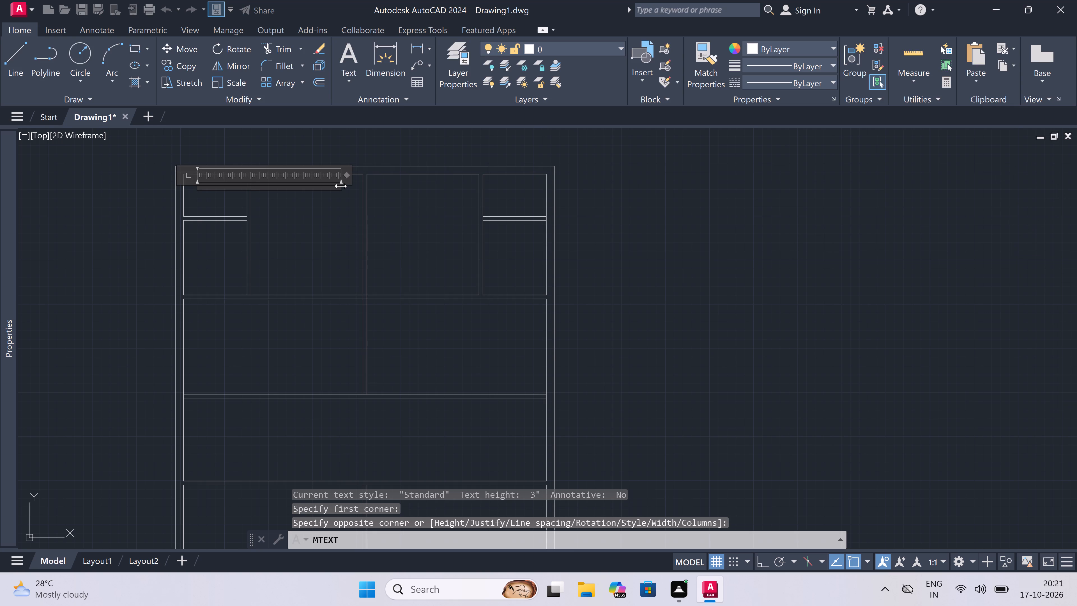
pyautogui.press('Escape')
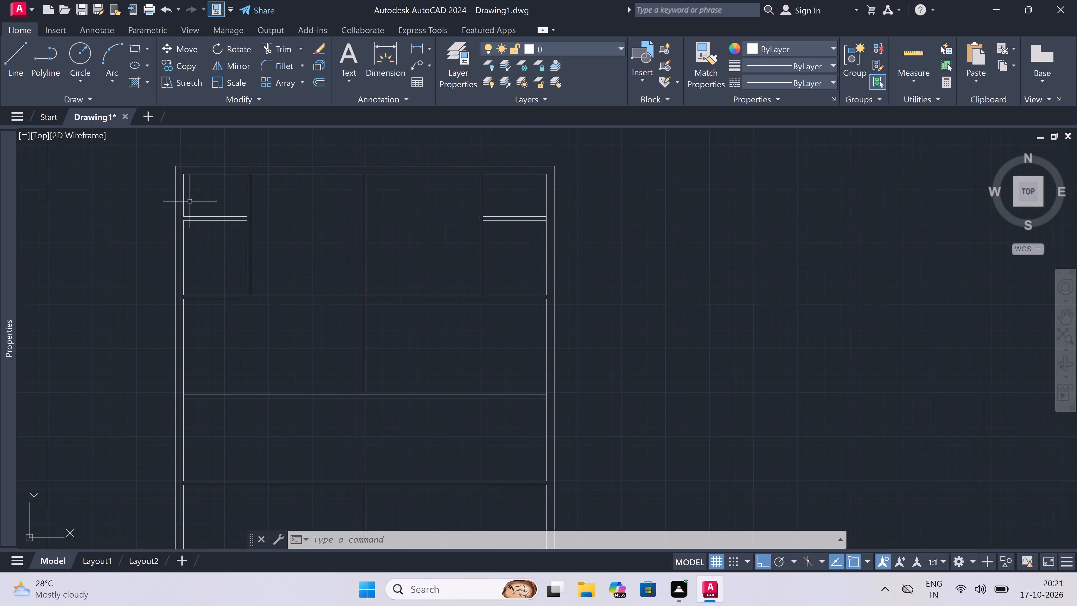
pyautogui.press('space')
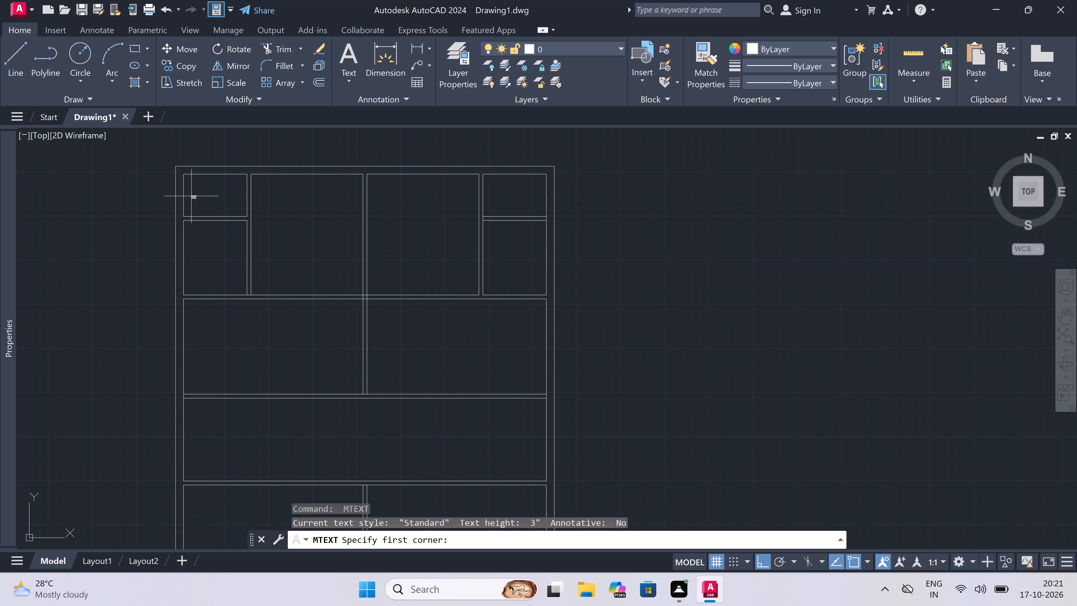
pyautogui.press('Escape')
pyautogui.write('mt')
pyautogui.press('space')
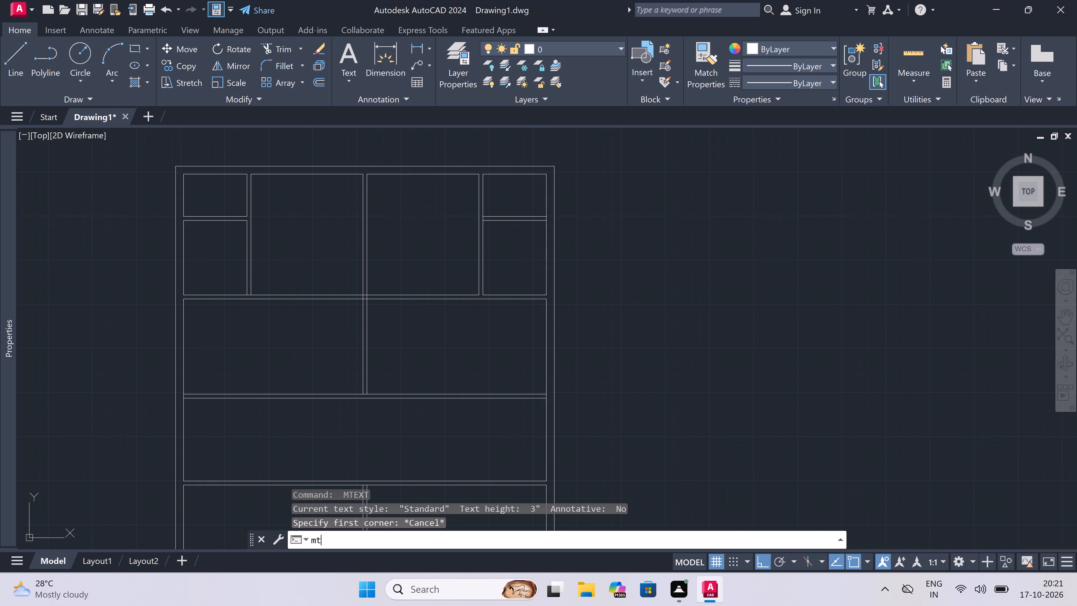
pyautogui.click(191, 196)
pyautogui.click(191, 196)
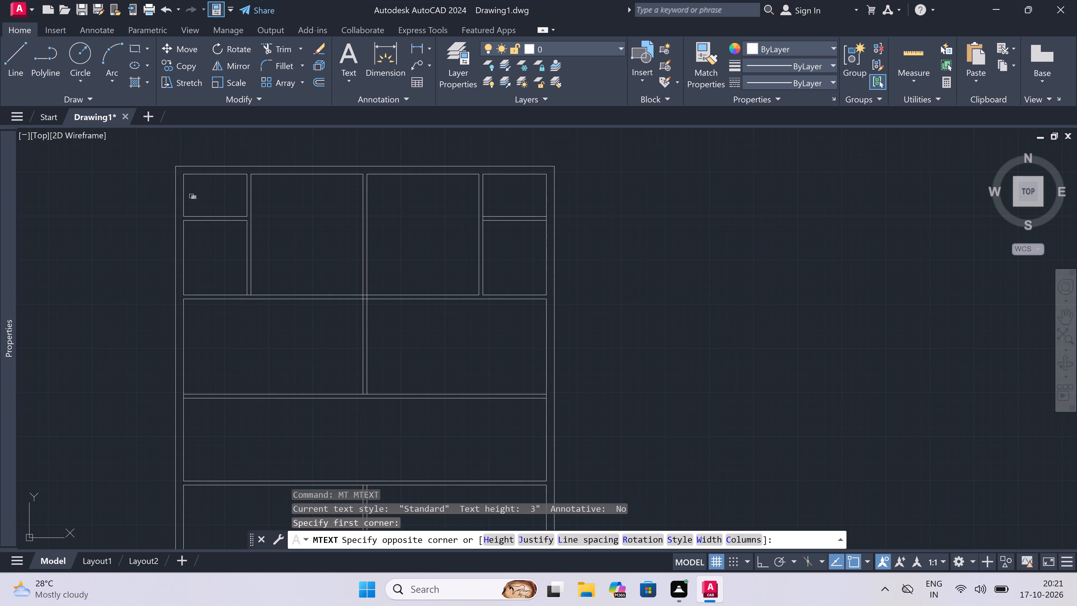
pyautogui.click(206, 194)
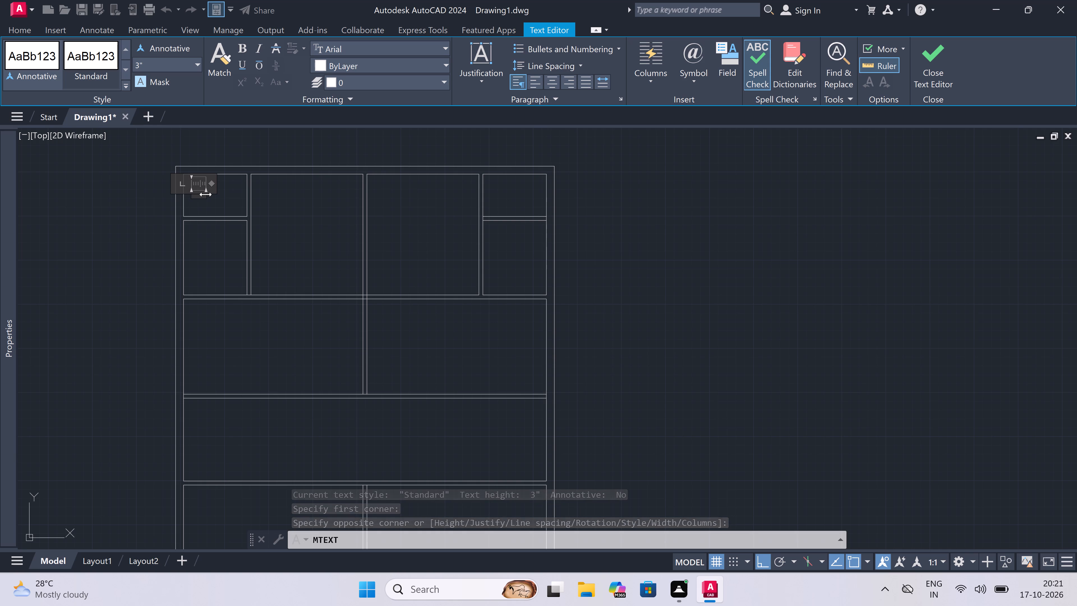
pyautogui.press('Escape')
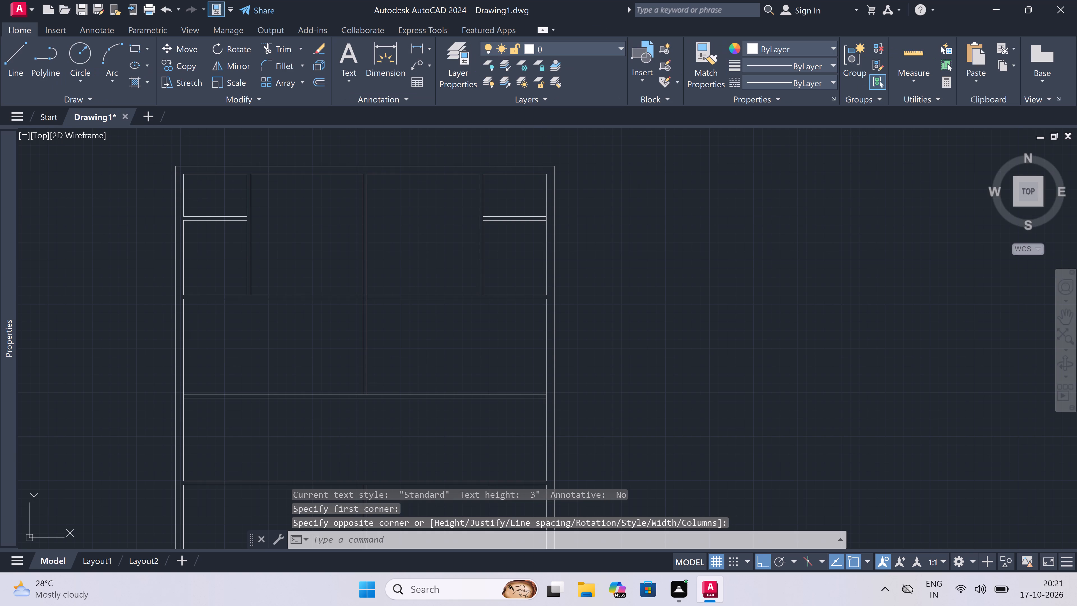
# Add a multiline text label in the plan's top-left corner room reading TOI/ BATH, with 6'X4' on the second line.
pyautogui.write('mt')
pyautogui.press('space')
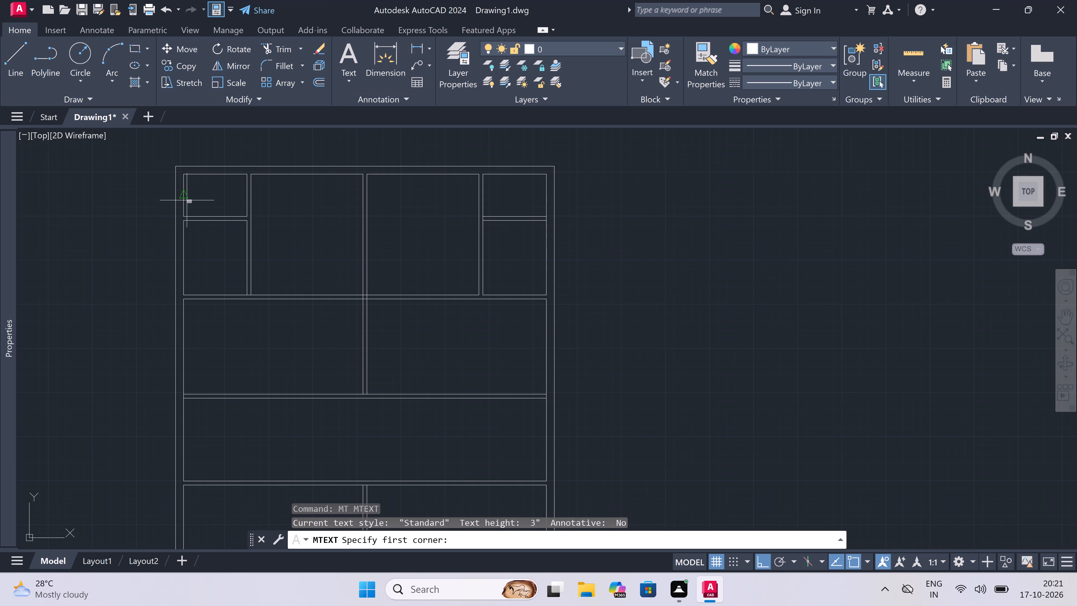
pyautogui.click(194, 200)
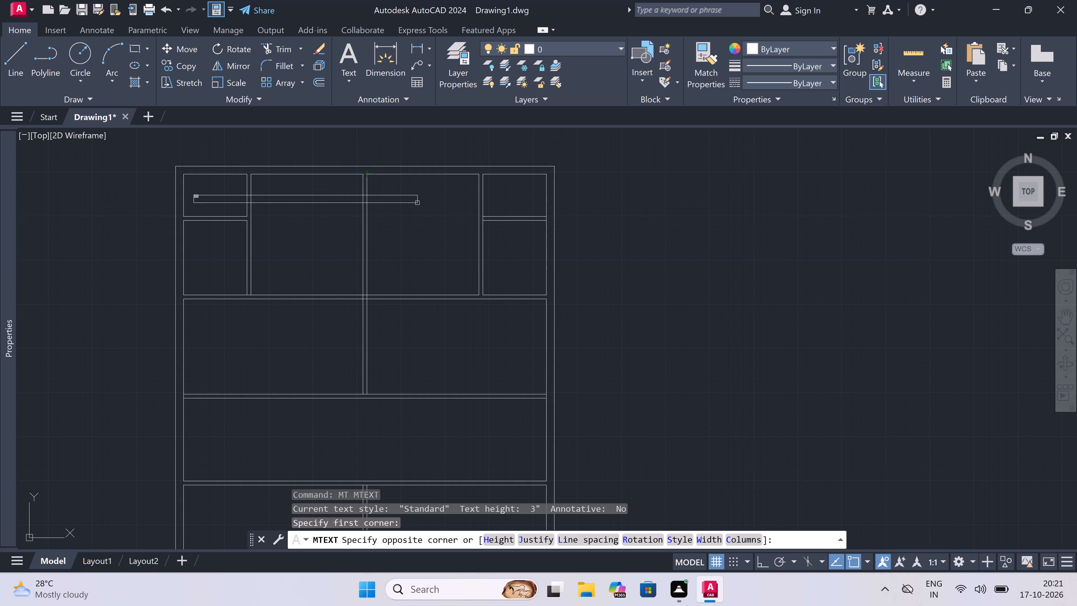
pyautogui.click(431, 197)
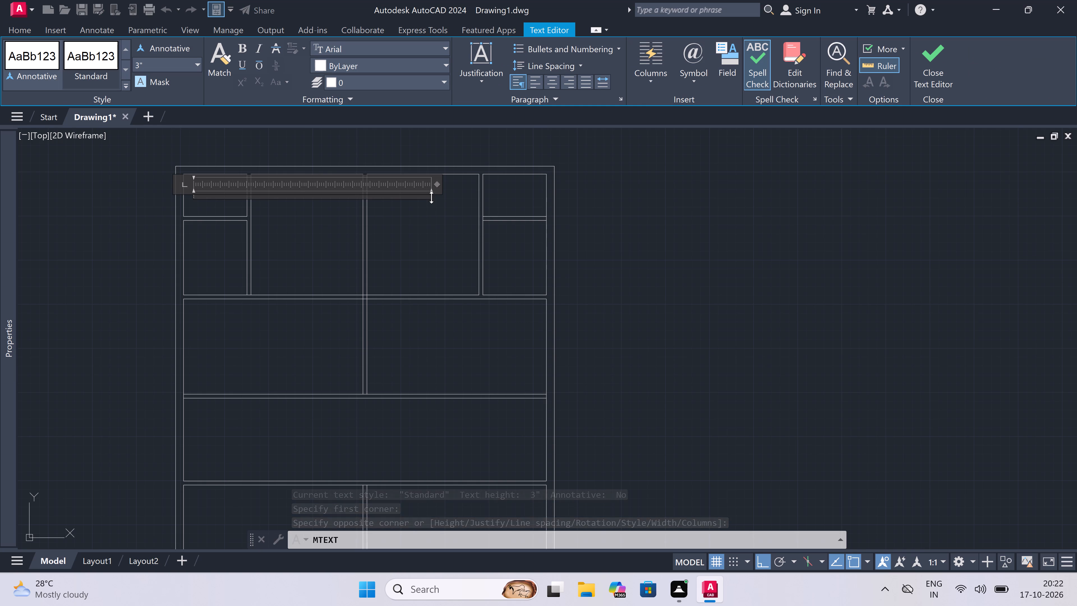
pyautogui.press('t')
pyautogui.press('o')
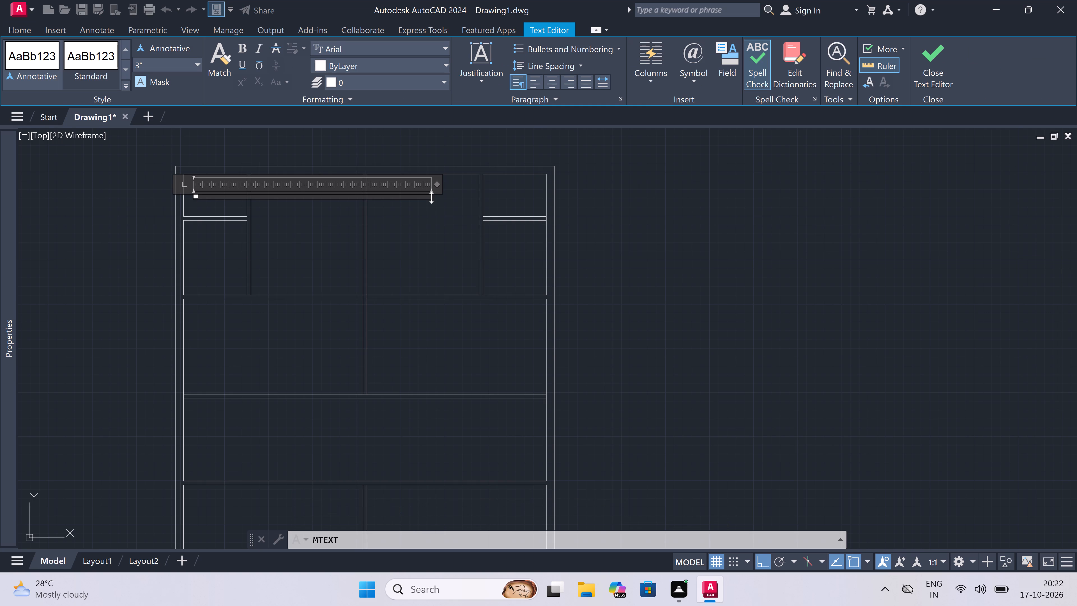
pyautogui.press('i')
pyautogui.scroll(1, 468, 233)
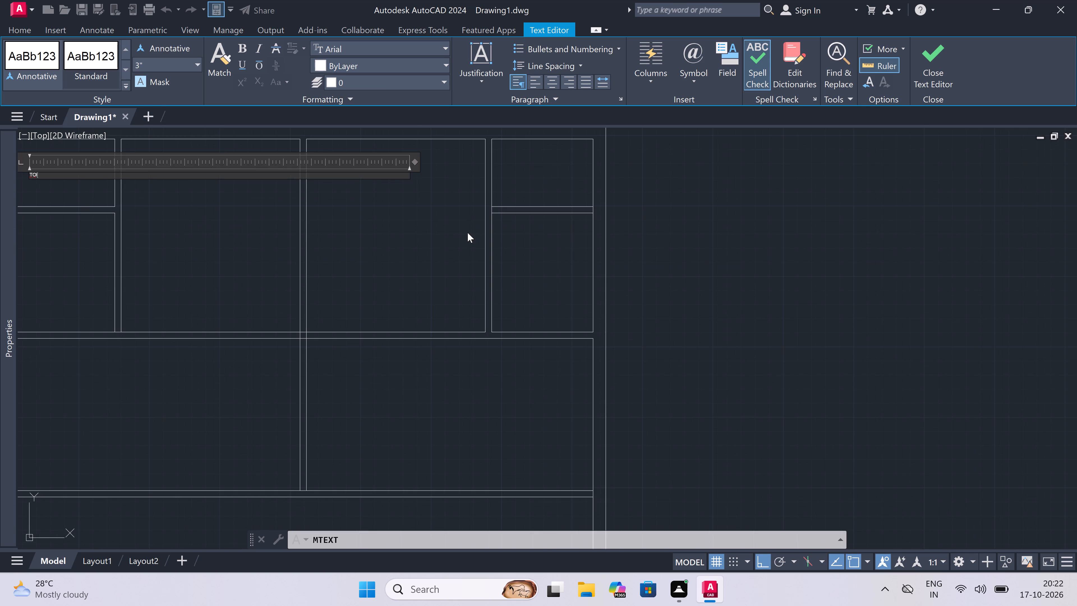
pyautogui.scroll(-2, 468, 233)
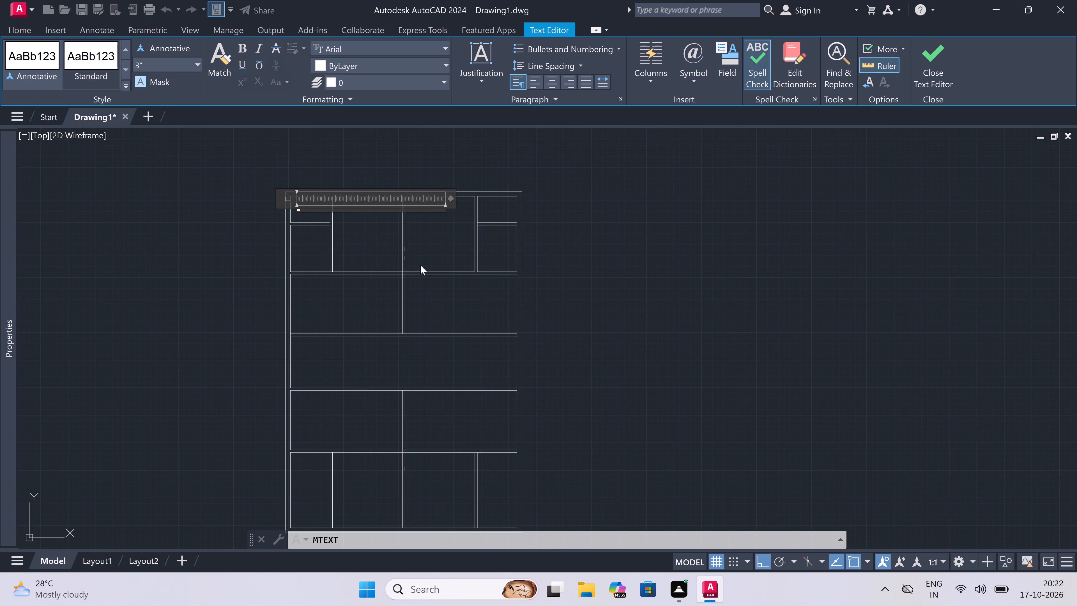
pyautogui.scroll(2, 420, 265)
pyautogui.scroll(-1, 420, 265)
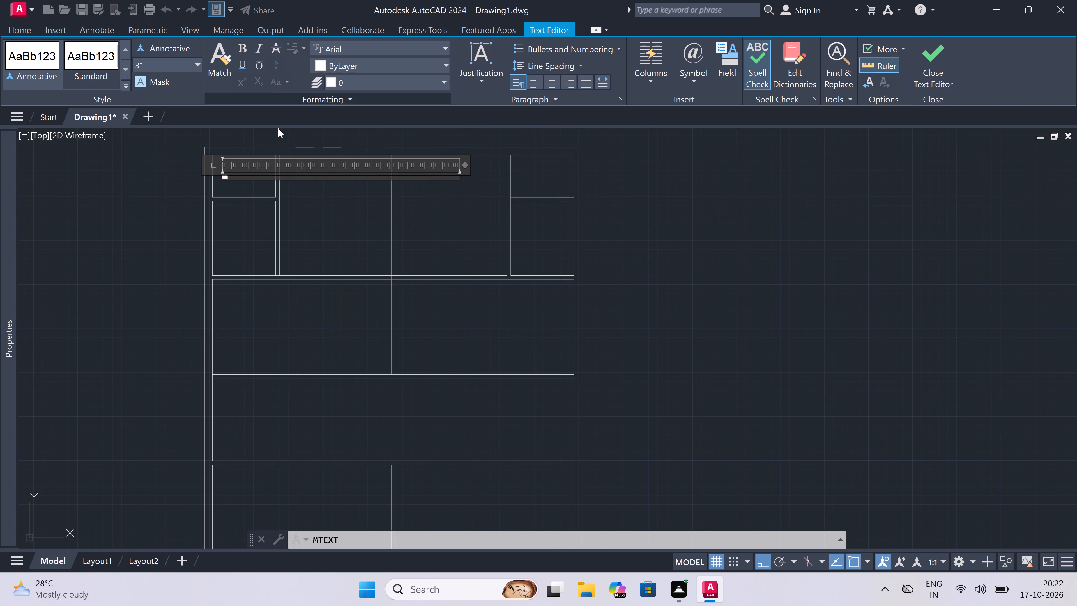
pyautogui.scroll(2, 280, 137)
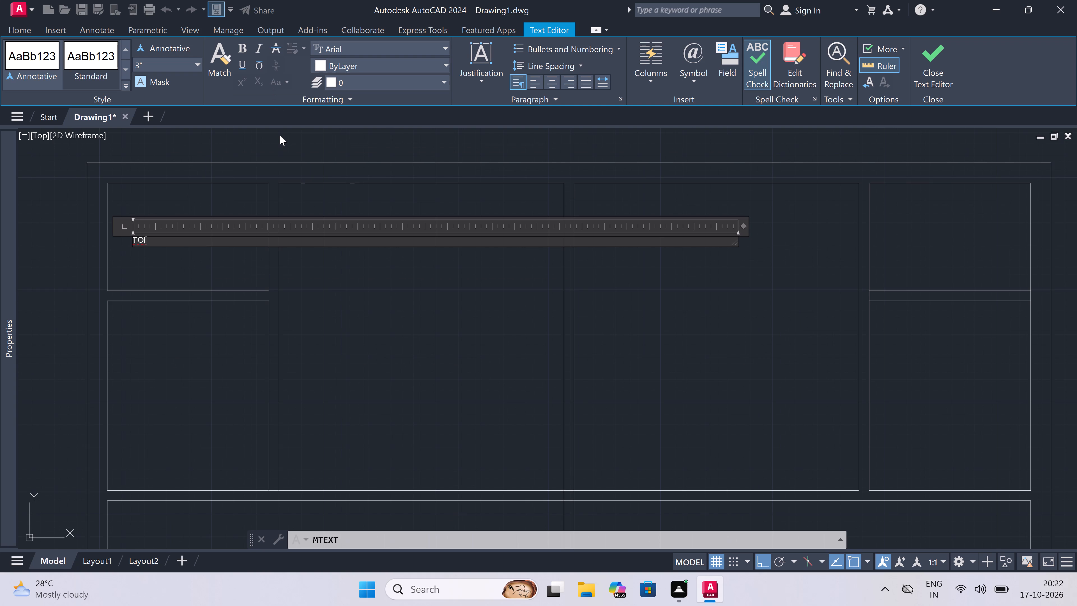
pyautogui.press('Return')
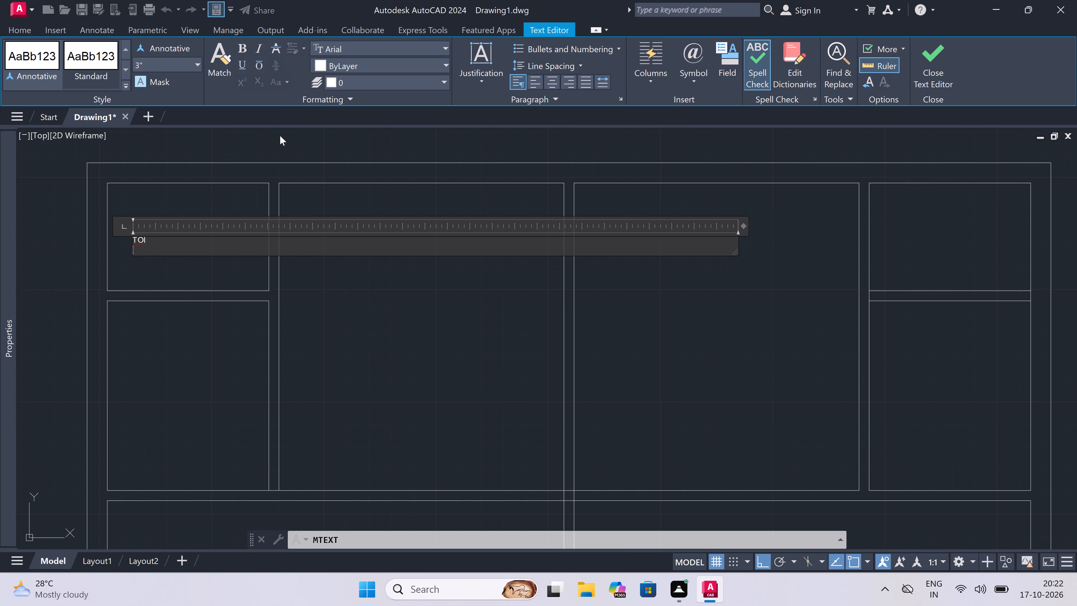
pyautogui.press('BackSpace')
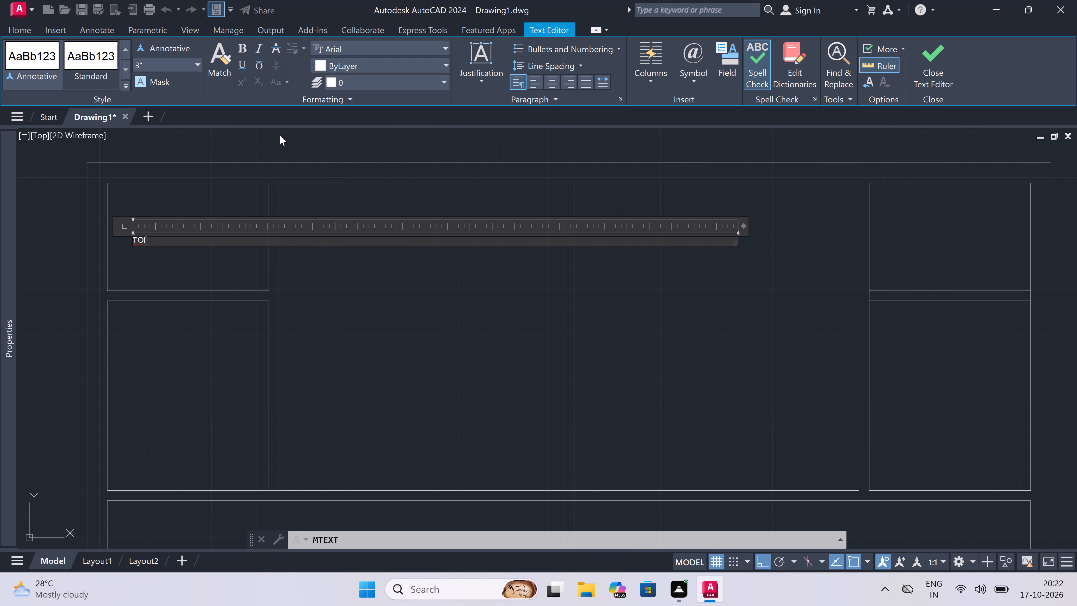
pyautogui.press('/')
pyautogui.press('space')
pyautogui.write('BATH')
pyautogui.press('Return')
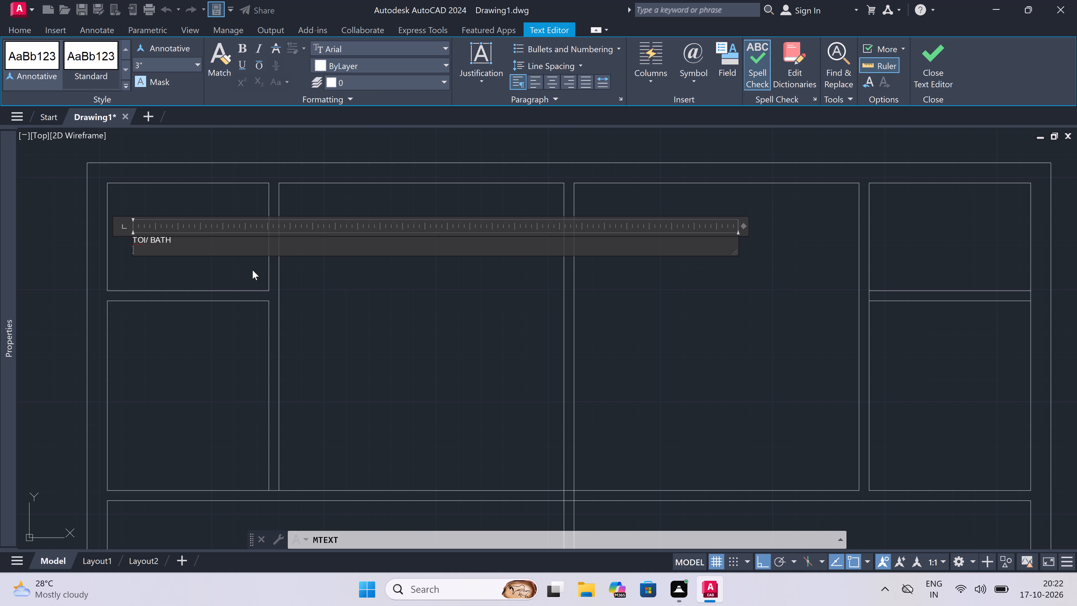
pyautogui.press('6')
pyautogui.press("'")
pyautogui.write('X4')
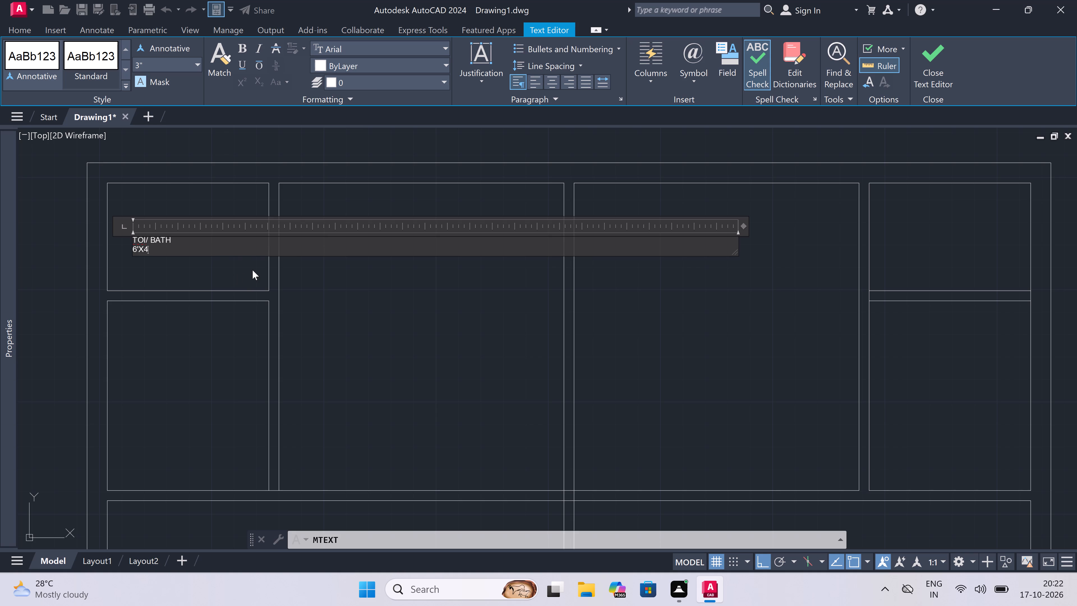
pyautogui.press("'")
pyautogui.doubleClick(146, 373)
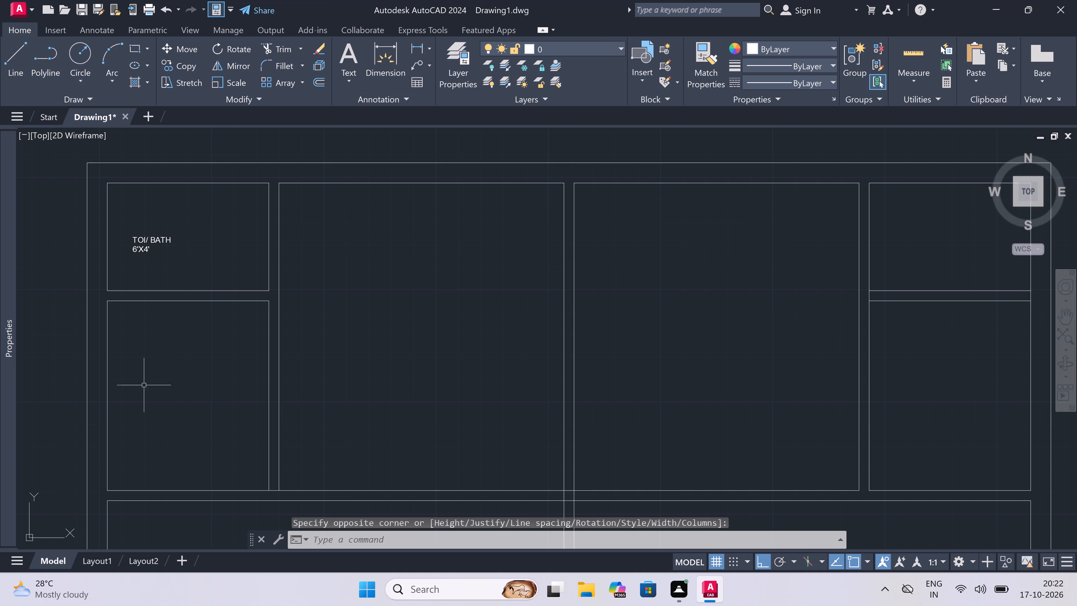
# Add a multiline text label in the room below the TOI/ BATH reading KITCHEN, with 6'X7' on the second line.
pyautogui.doubleClick(146, 378)
pyautogui.write('MT')
pyautogui.press('space')
pyautogui.click(145, 376)
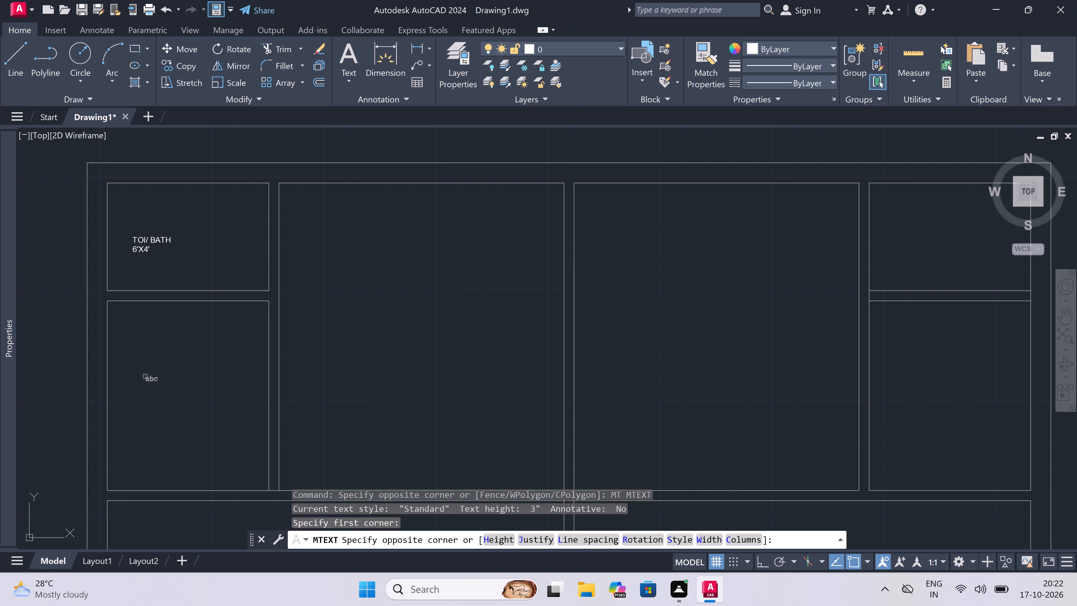
pyautogui.doubleClick(458, 412)
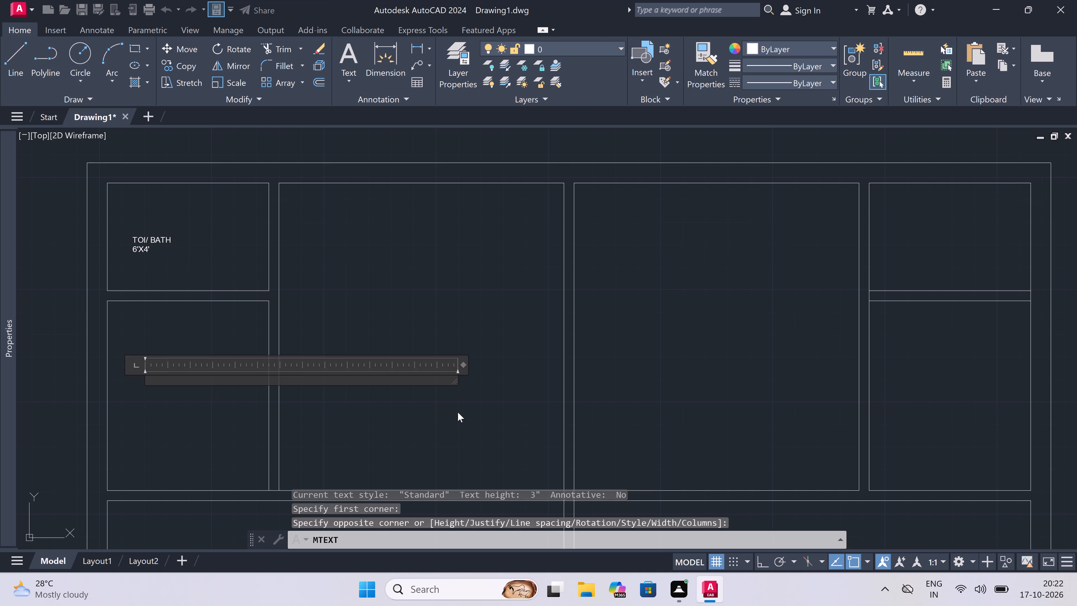
pyautogui.press('space')
pyautogui.press('space')
pyautogui.press('space')
pyautogui.press('space')
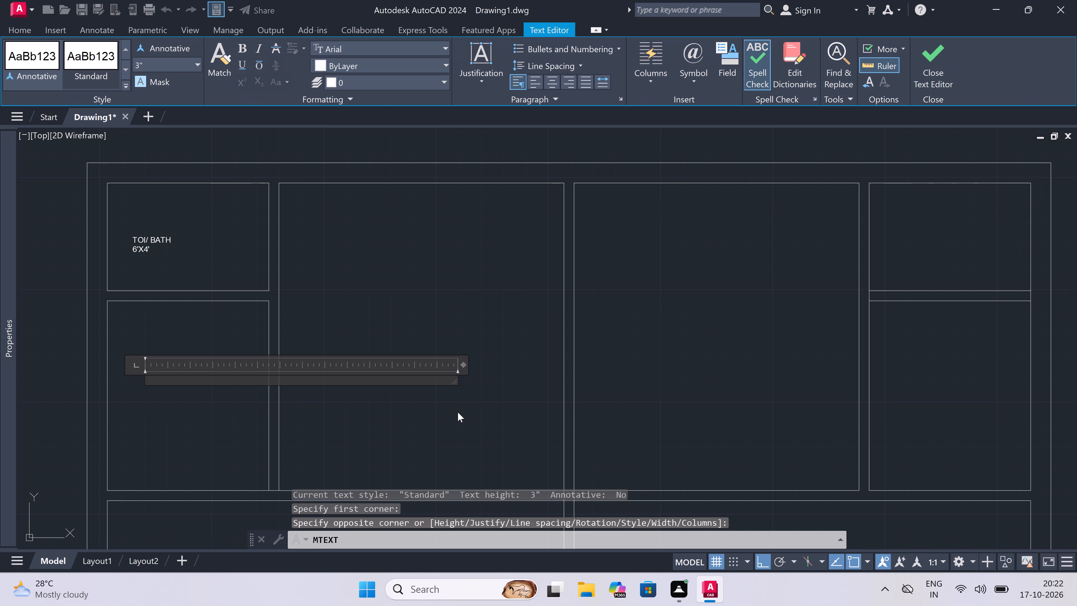
pyautogui.write('KITCHEN')
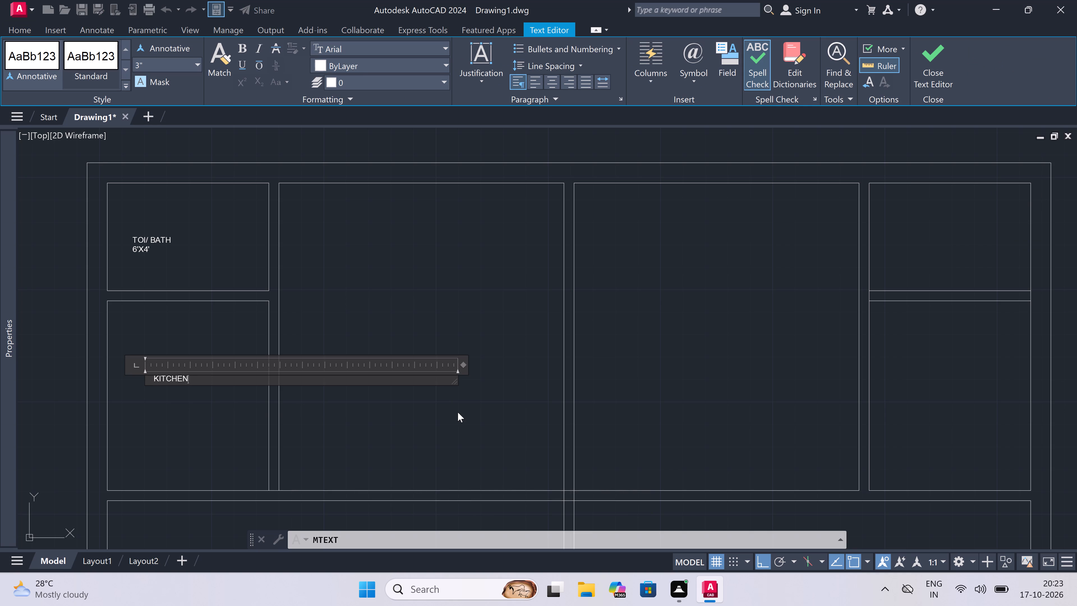
pyautogui.press('Return')
pyautogui.press('space')
pyautogui.press('space')
pyautogui.press('space')
pyautogui.press('space')
pyautogui.press('6')
pyautogui.press("'")
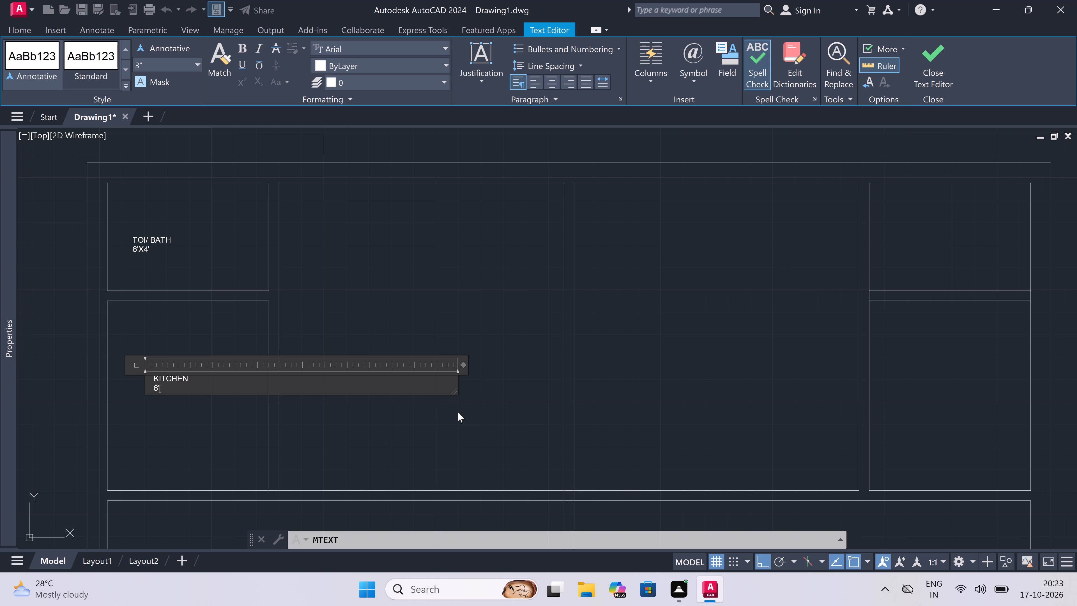
pyautogui.write("X7'")
# Indent the 6'X7' line by three more spaces to centre it under KITCHEN, and finish the label.
pyautogui.scroll(1, 363, 433)
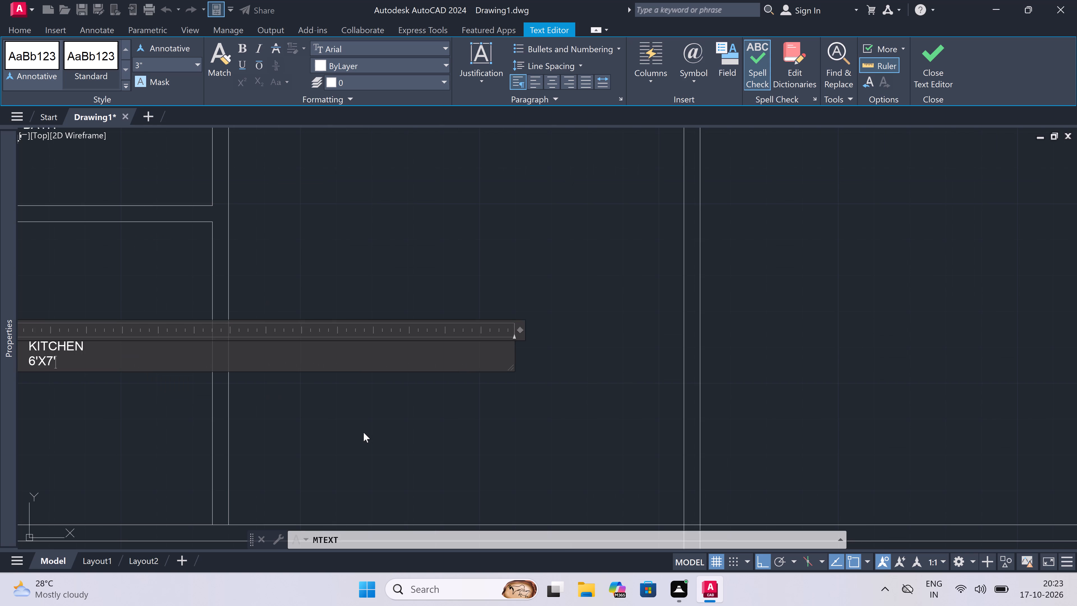
pyautogui.scroll(-1, 363, 432)
pyautogui.scroll(1, 228, 437)
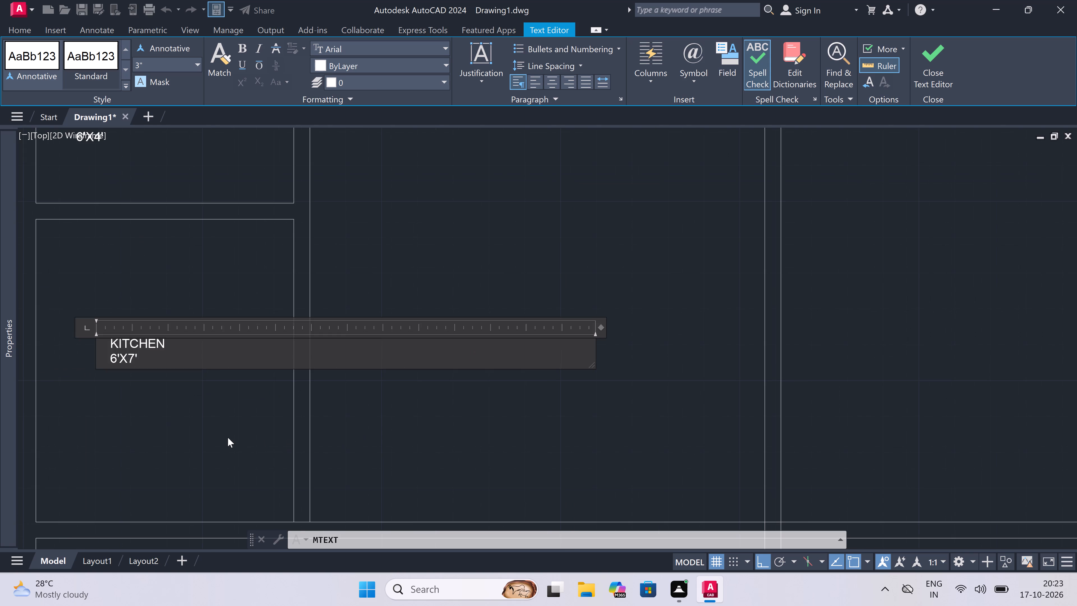
pyautogui.scroll(1, 228, 437)
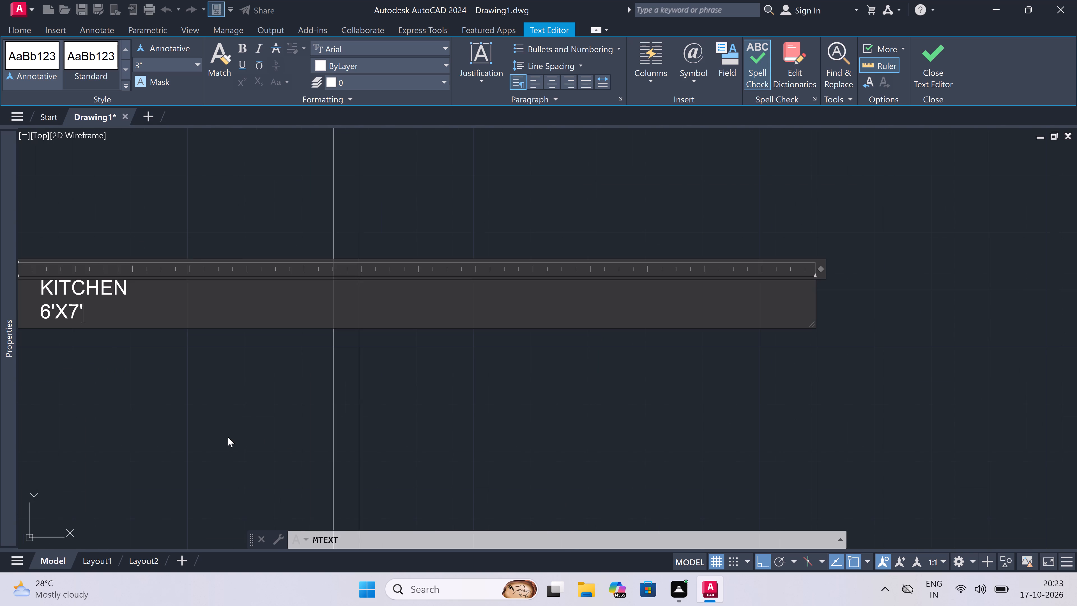
pyautogui.scroll(-1, 228, 437)
pyautogui.scroll(1, 228, 437)
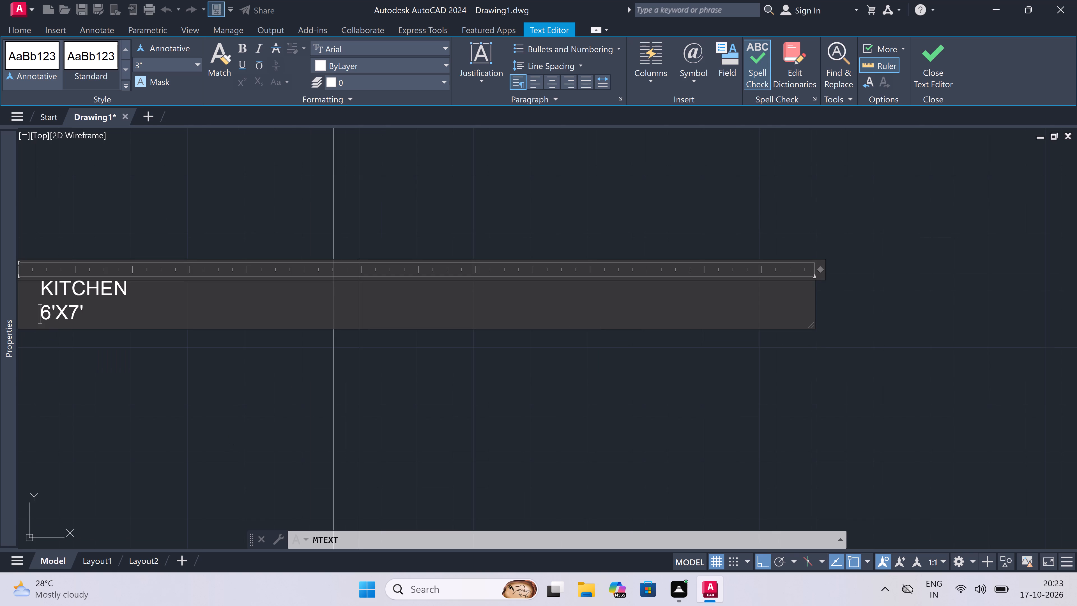
pyautogui.press('space')
pyautogui.press('space')
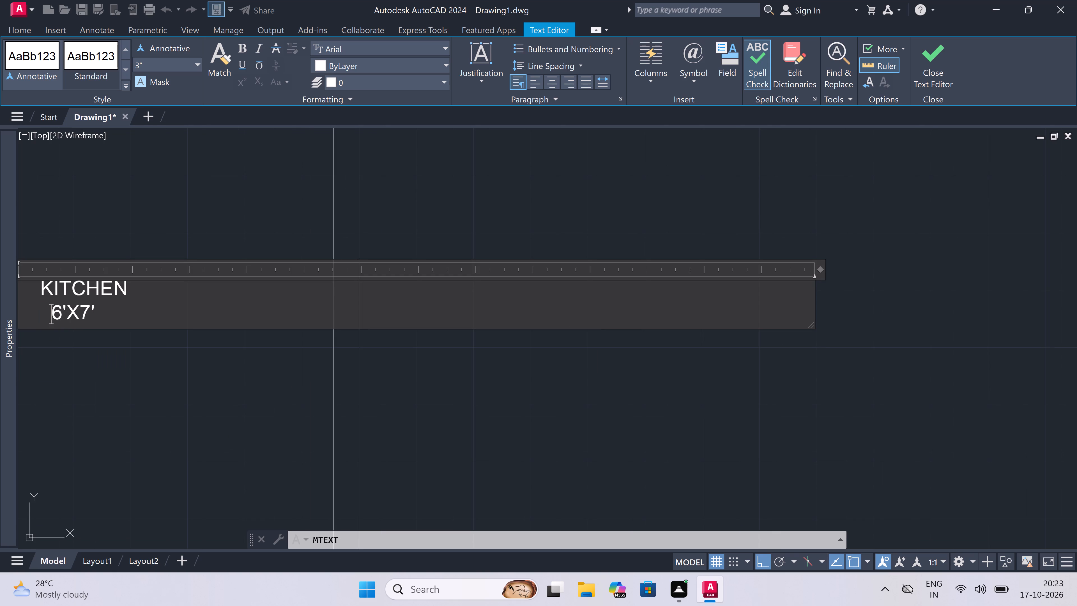
pyautogui.press('space')
pyautogui.scroll(-2, 122, 429)
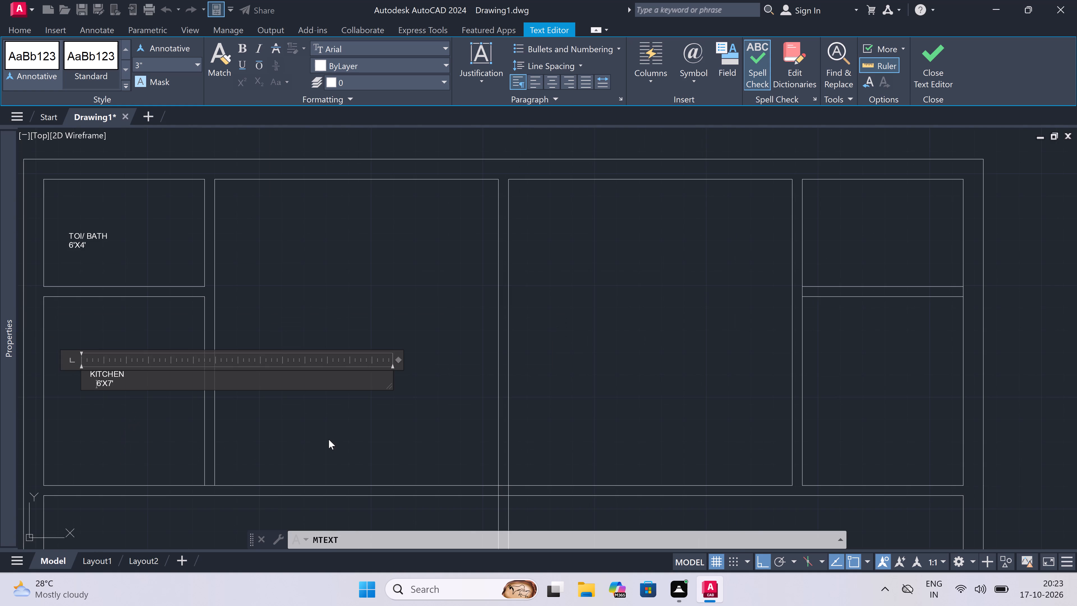
pyautogui.doubleClick(329, 439)
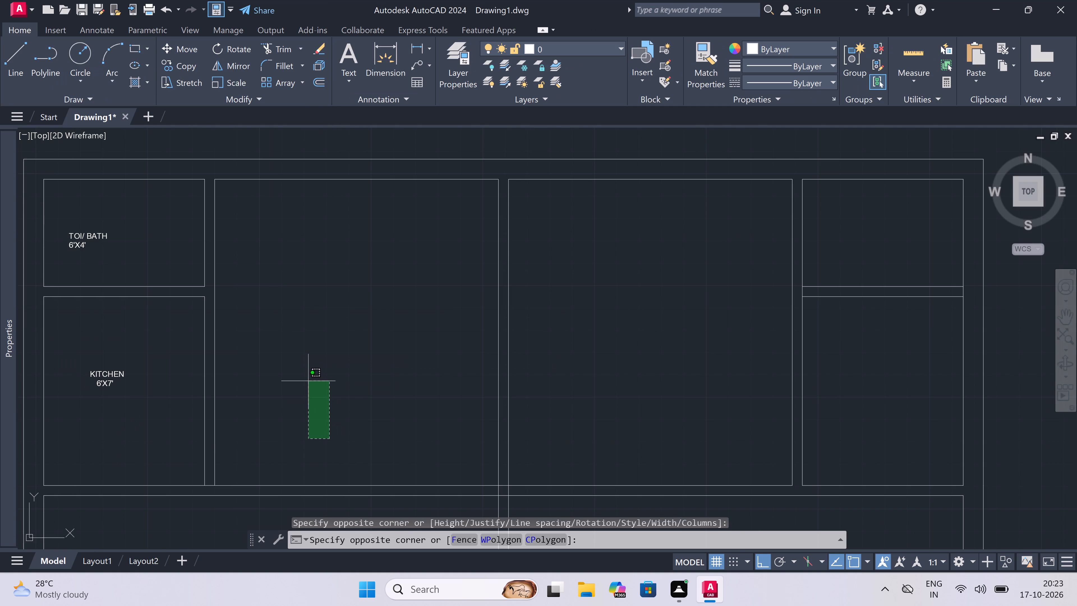
pyautogui.press('Escape')
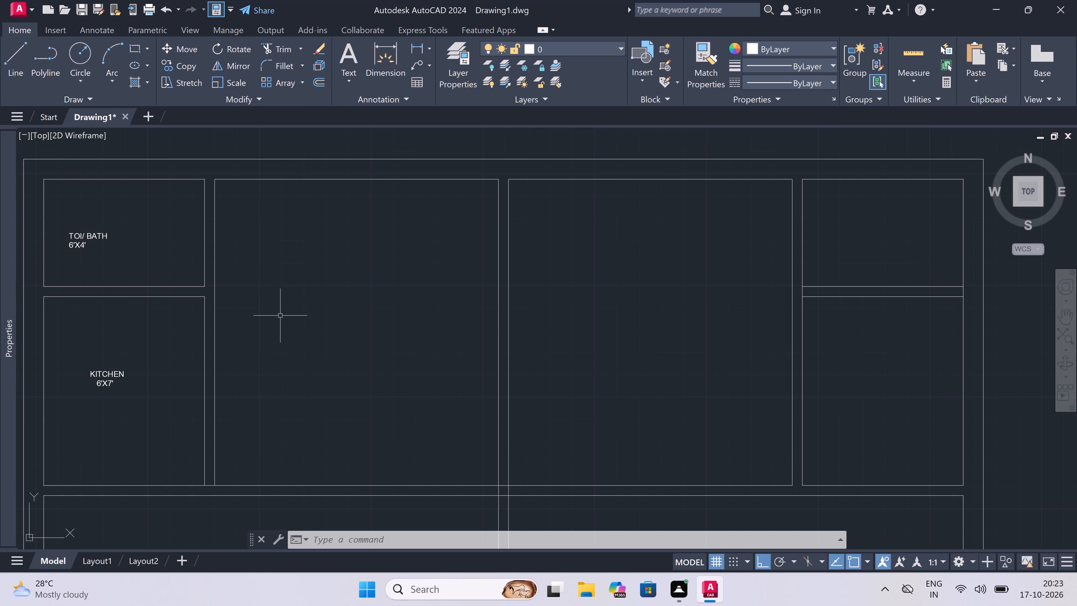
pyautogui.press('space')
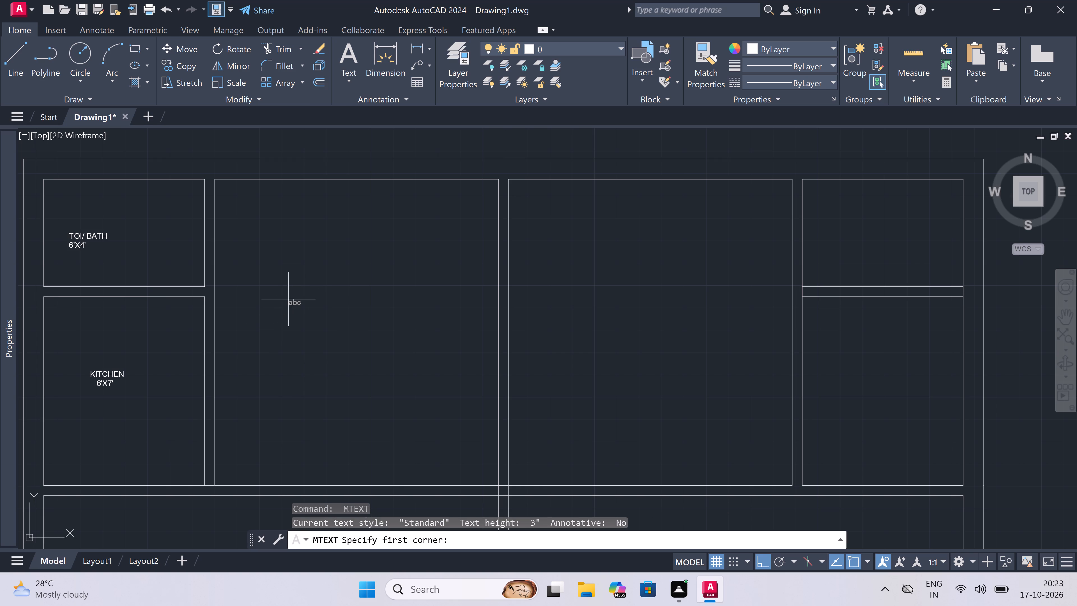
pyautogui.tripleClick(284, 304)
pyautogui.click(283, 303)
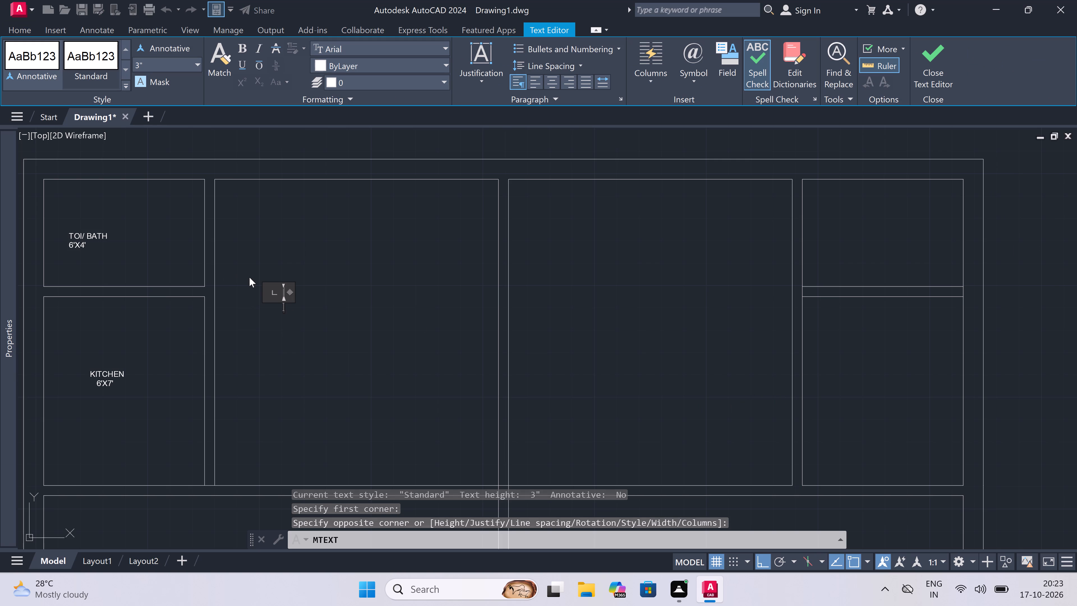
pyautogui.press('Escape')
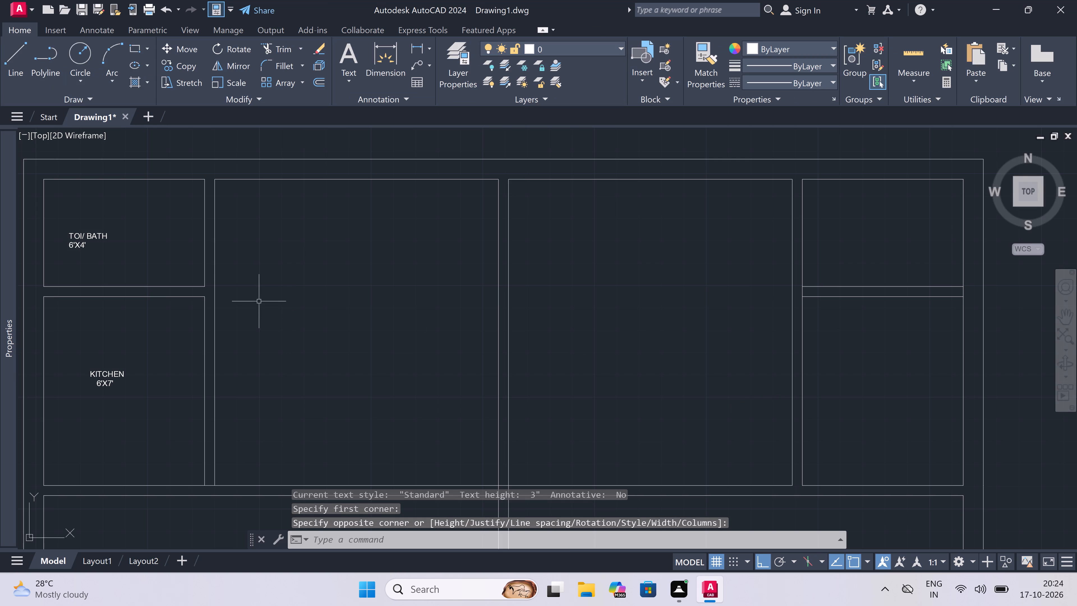
# Add a multiline text label in the large room right of the TOI/ BATH and KITCHEN reading BED ROOM, with 10'7"x11'5" on the second line.
pyautogui.write('MT')
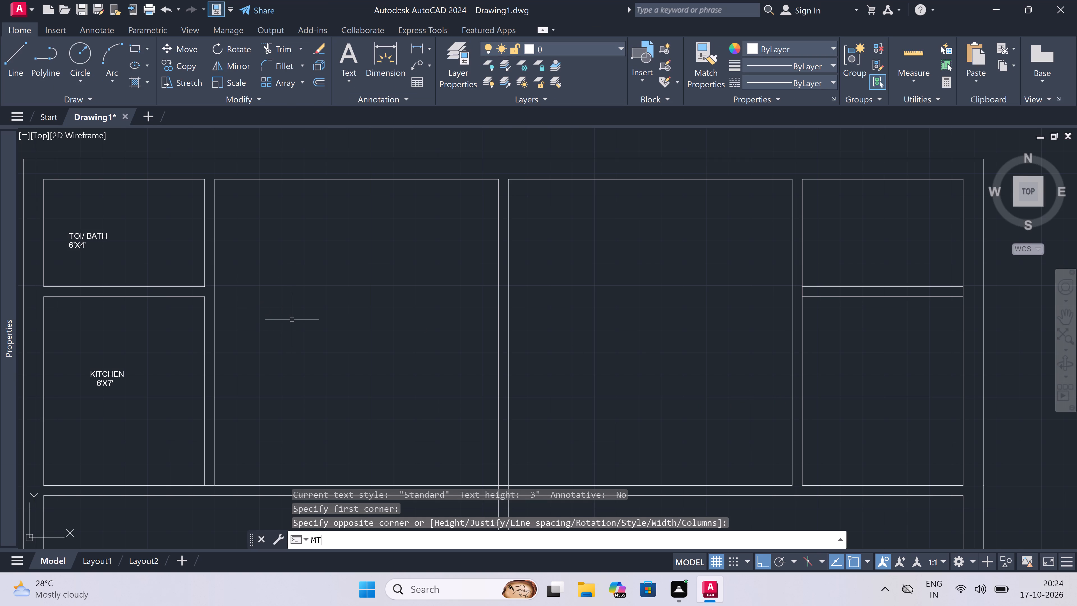
pyautogui.press('space')
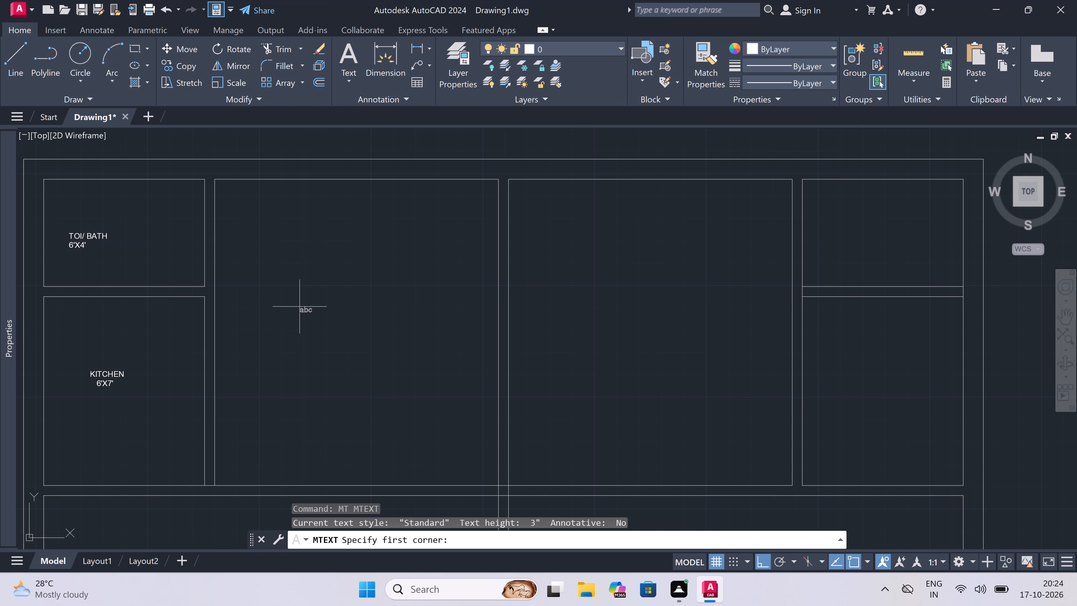
pyautogui.click(300, 307)
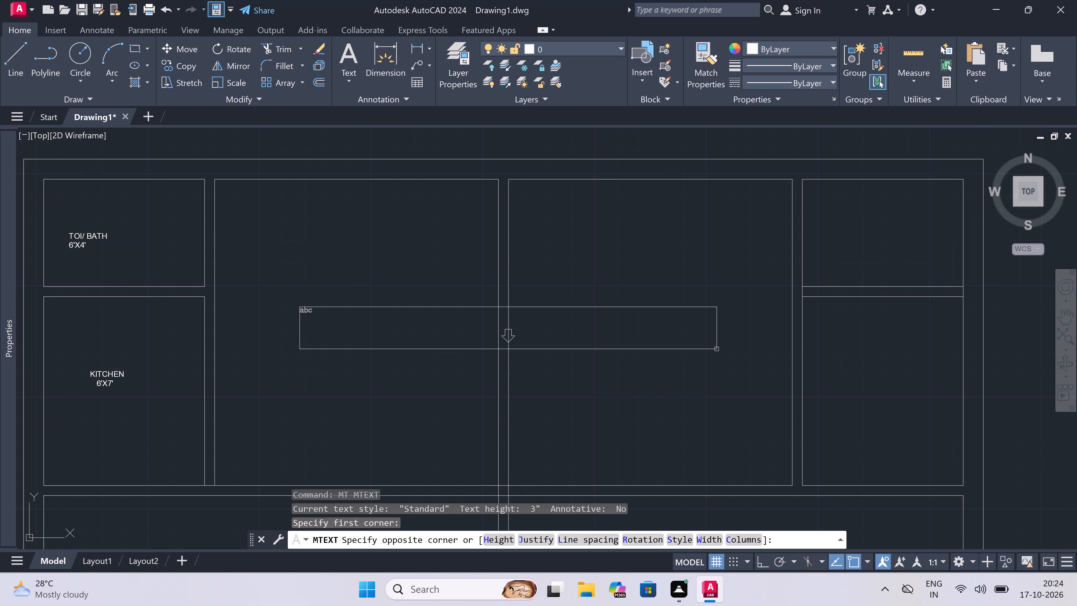
pyautogui.click(721, 336)
pyautogui.press('space')
pyautogui.press('space')
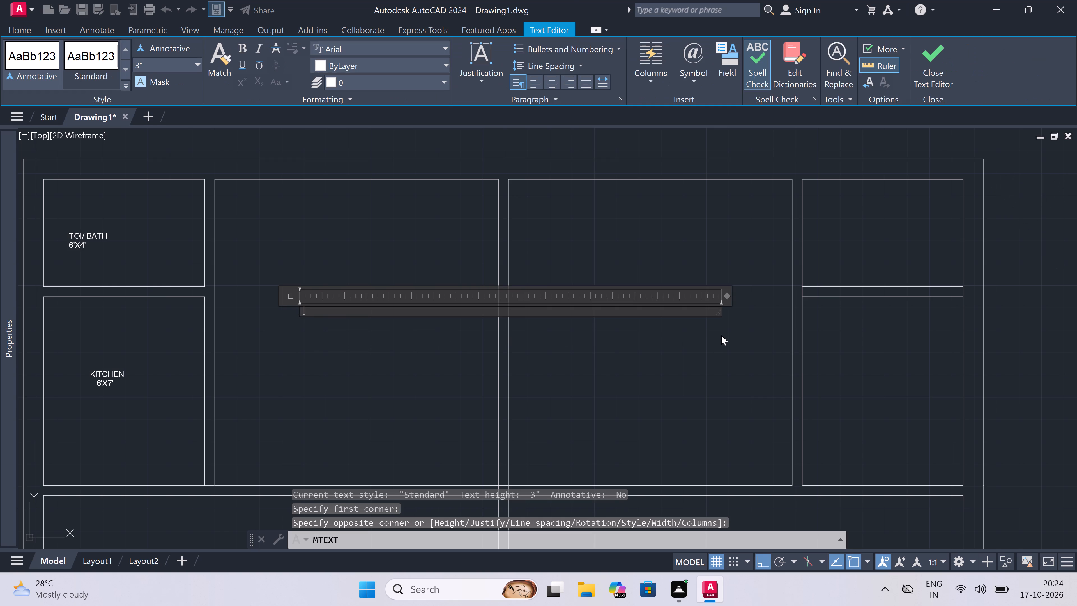
pyautogui.press('space')
pyautogui.press('space')
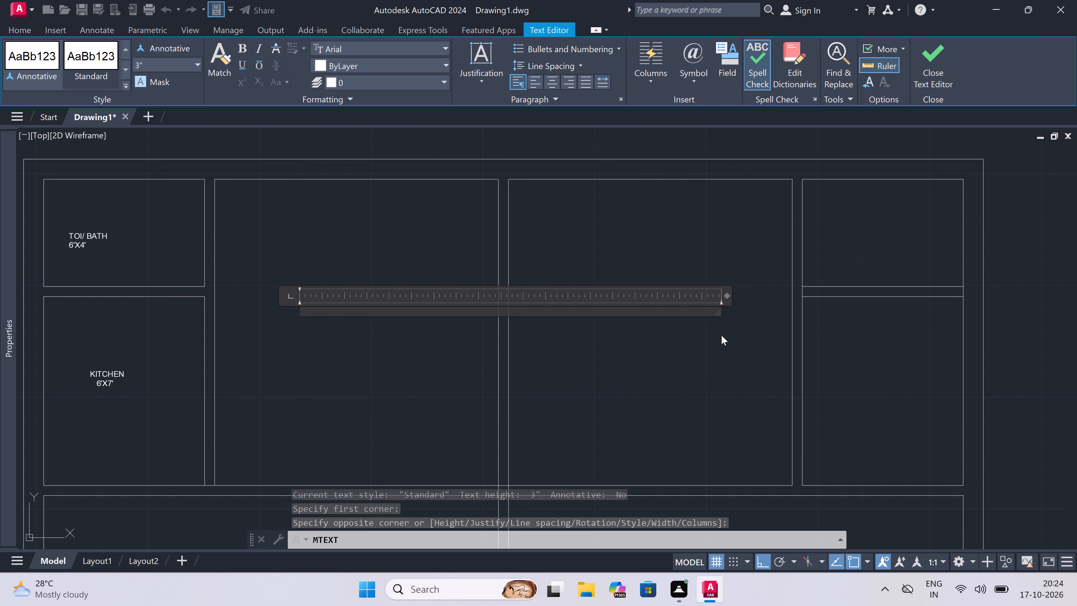
pyautogui.write('BED ROOM')
pyautogui.press('Return')
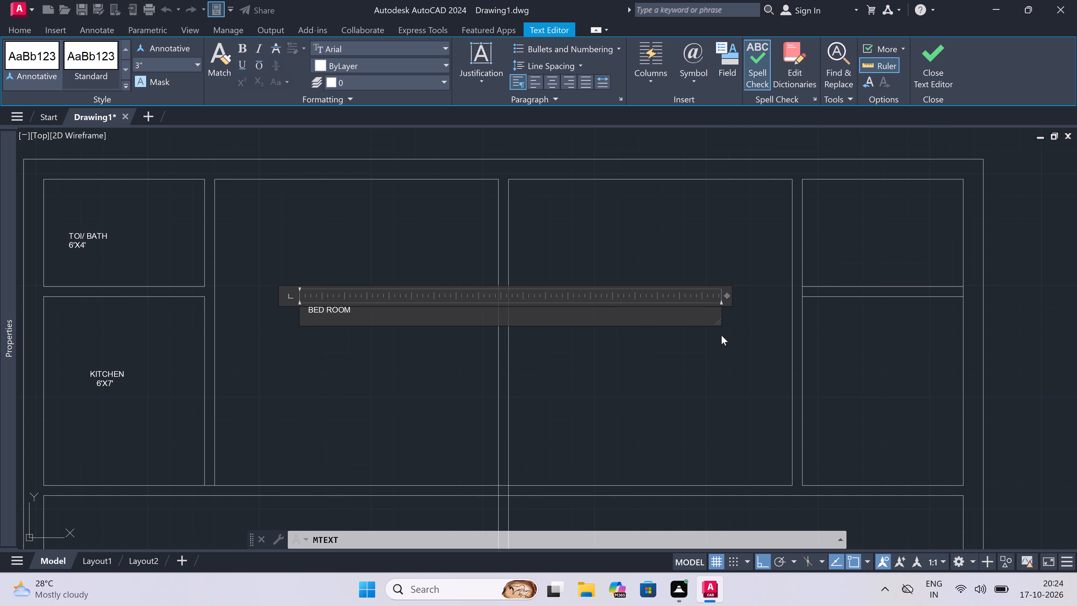
pyautogui.press('space')
pyautogui.press('space')
pyautogui.press('space')
pyautogui.press('1')
pyautogui.press('0')
pyautogui.press("'")
pyautogui.press('7')
pyautogui.press('x')
pyautogui.write('11')
pyautogui.press("'")
pyautogui.write('5"')
pyautogui.click(623, 376)
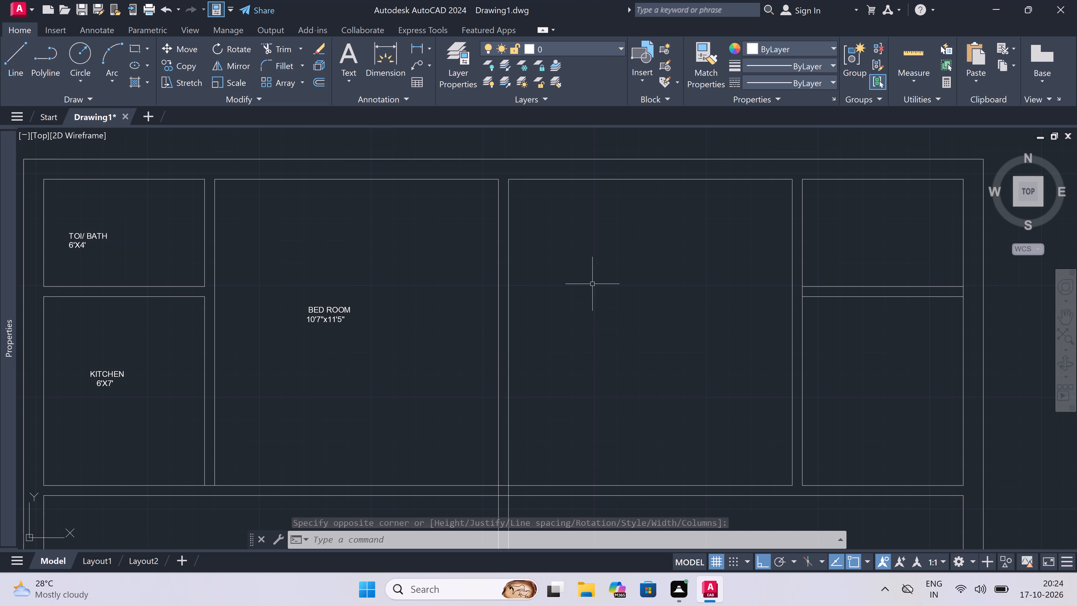
# Add a multiline text label in the adjacent large room to the right reading BED ROOM, with 10'7"x11'5" on the second line.
pyautogui.click(588, 316)
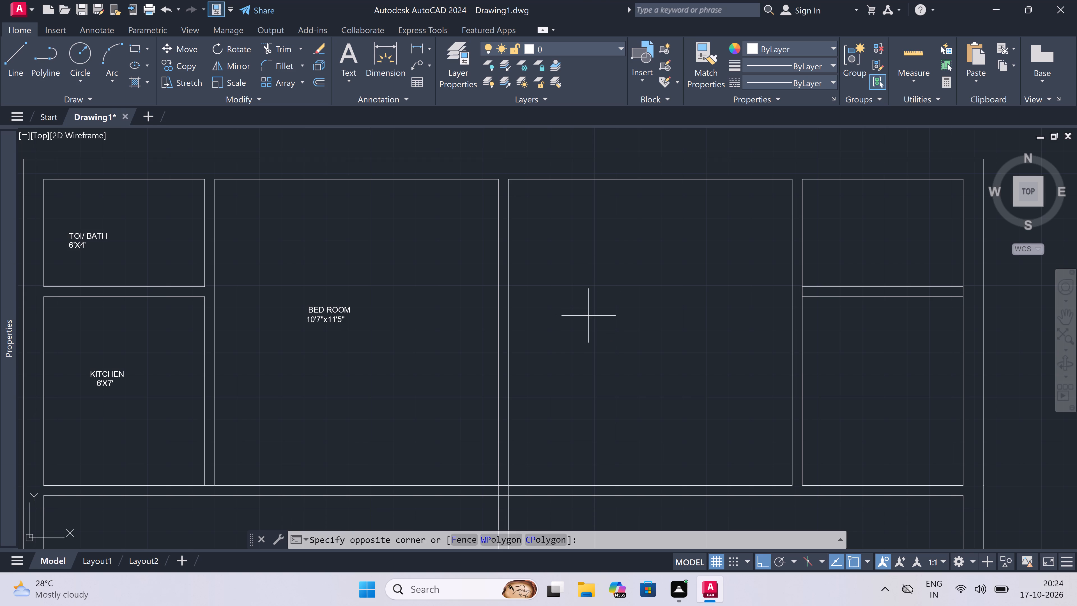
pyautogui.write('mt')
pyautogui.press('space')
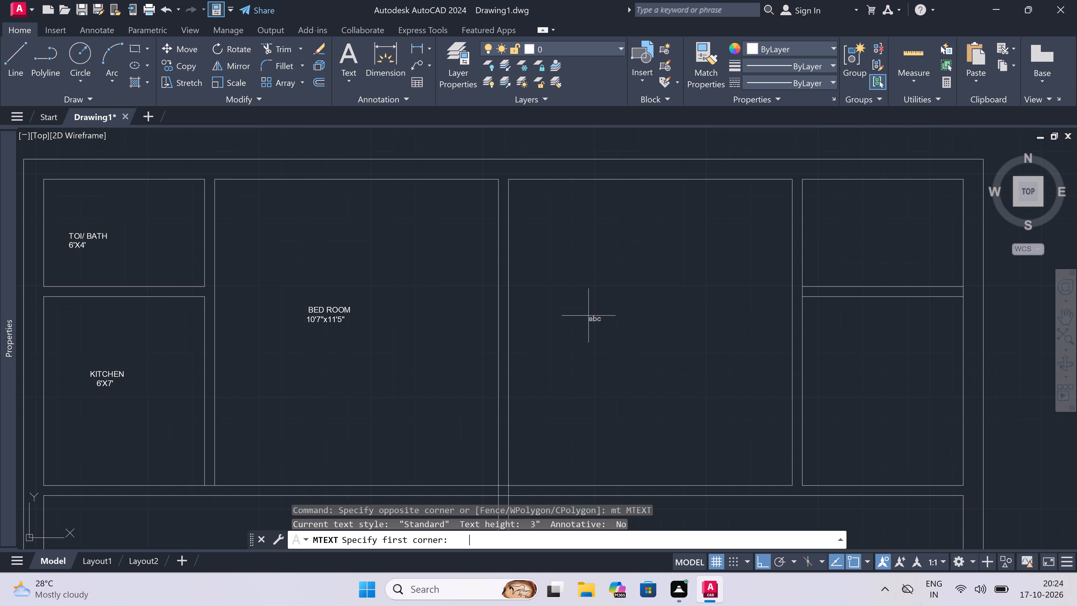
pyautogui.click(588, 316)
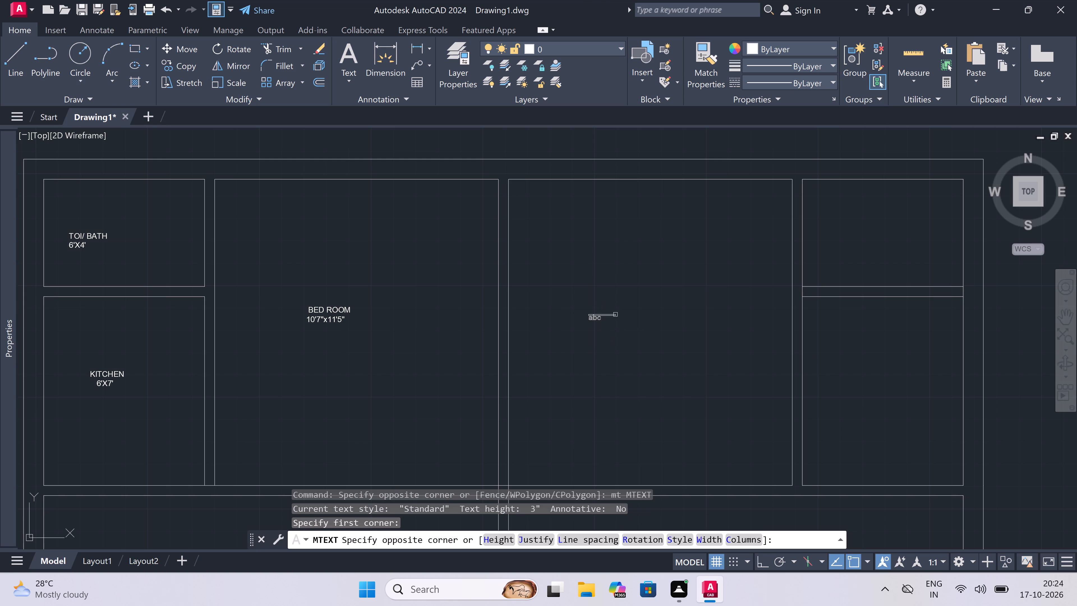
pyautogui.click(807, 325)
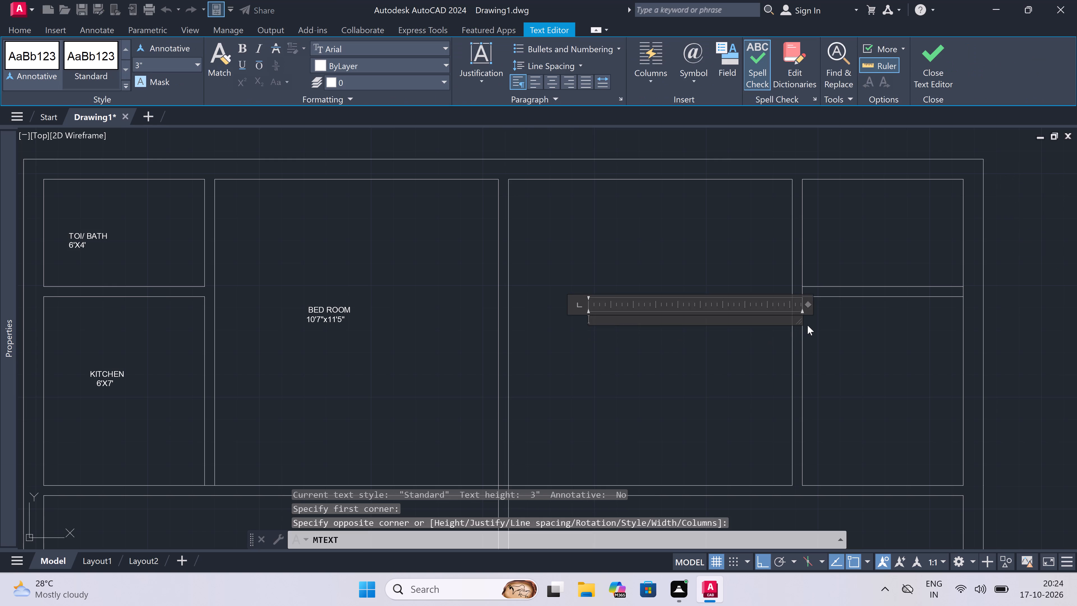
pyautogui.press('space')
pyautogui.press('space')
pyautogui.press('space')
pyautogui.press('space')
pyautogui.press('space')
pyautogui.press('space')
pyautogui.press('space')
pyautogui.press('space')
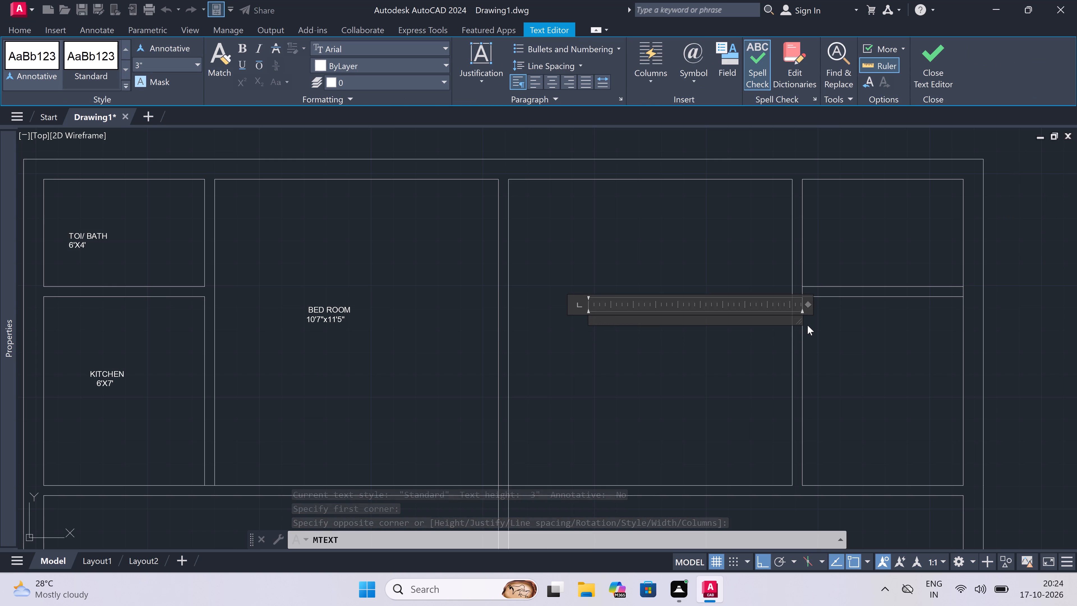
pyautogui.write('BED ROOM')
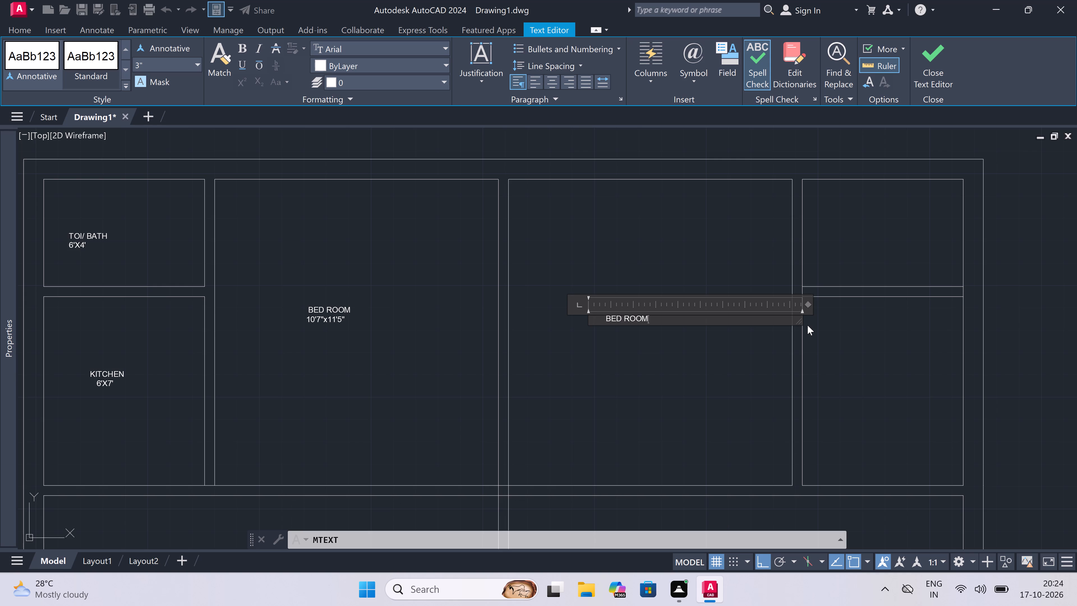
pyautogui.press('Return')
pyautogui.press('space')
pyautogui.press('space')
pyautogui.press('space')
pyautogui.press('space')
pyautogui.press('space')
pyautogui.press('space')
pyautogui.press('1')
pyautogui.write("0'")
pyautogui.press('7')
pyautogui.write('11')
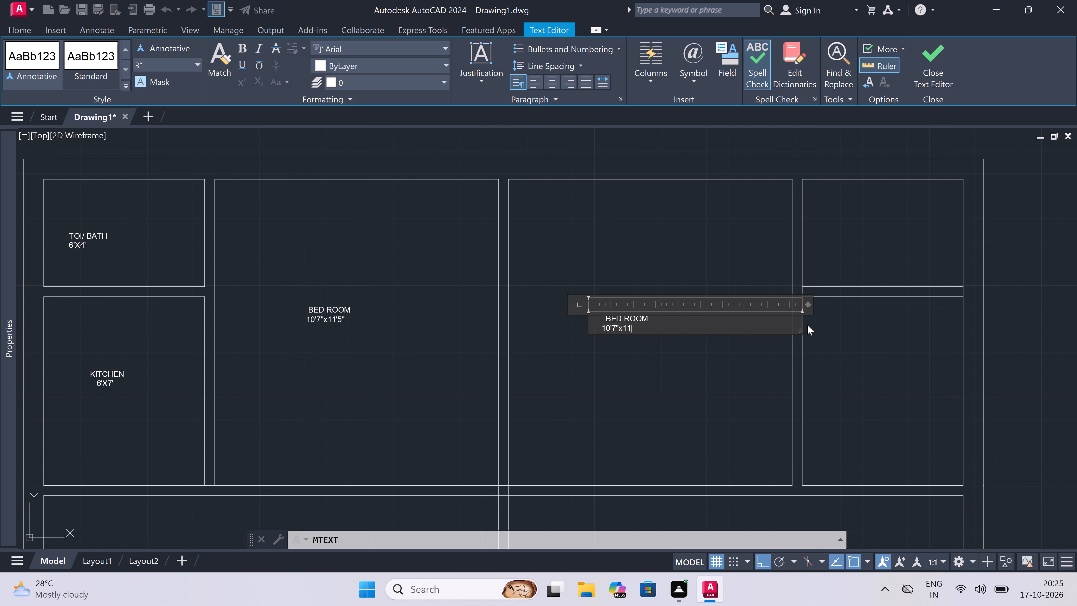
pyautogui.press("'")
pyautogui.press('5')
pyautogui.hotkey('shift', '"')
# Indent the new label's 10'7"x11'5" line by three more spaces to centre it under BED ROOM, and finish the label.
pyautogui.scroll(1, 770, 378)
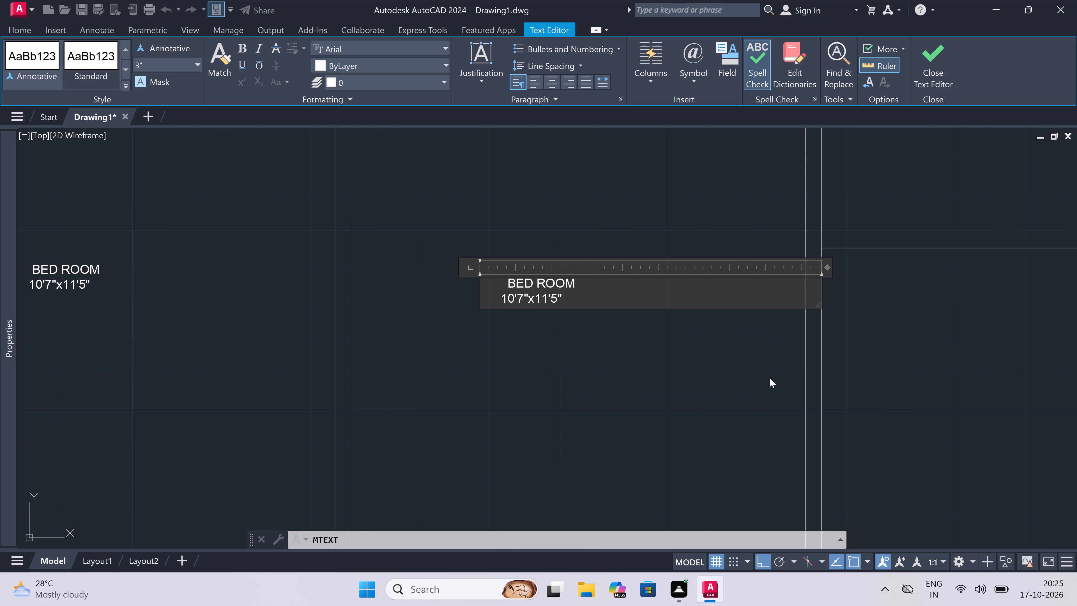
pyautogui.scroll(1, 770, 377)
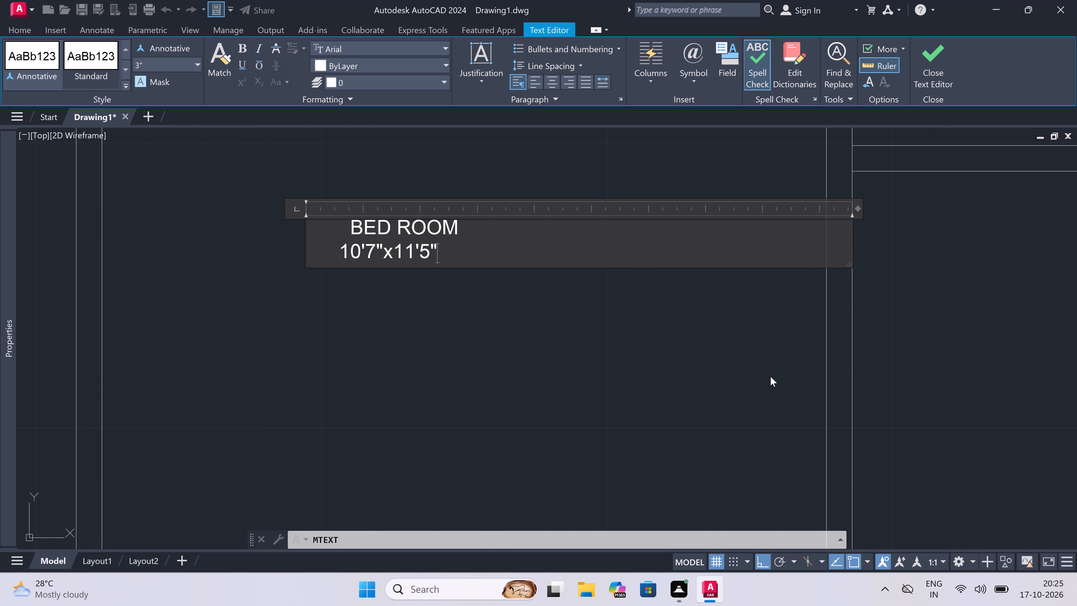
pyautogui.press('space')
pyautogui.press('space')
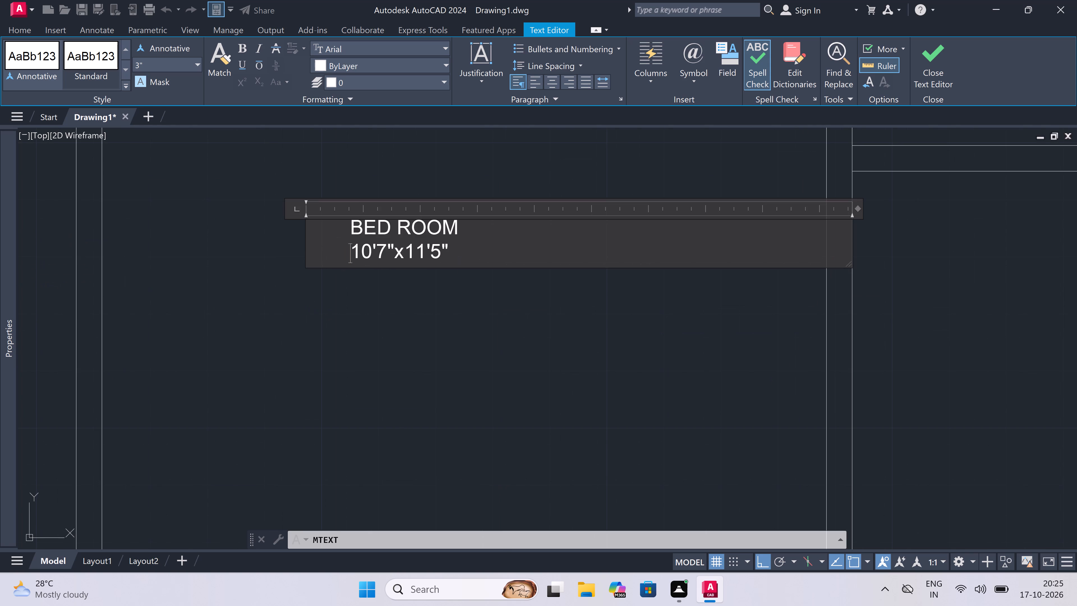
pyautogui.press('space')
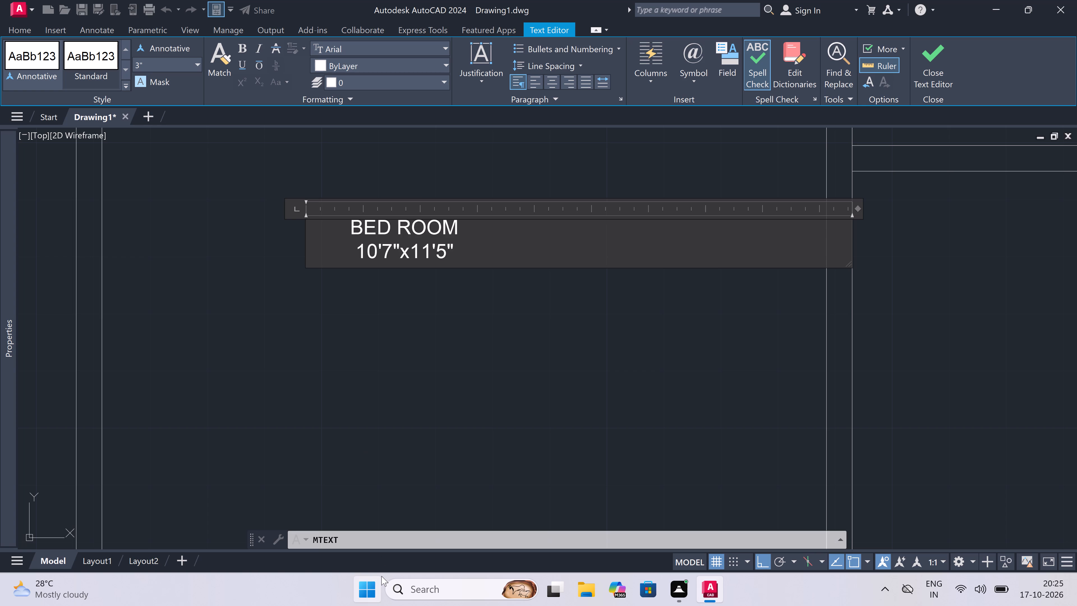
pyautogui.scroll(-2, 377, 491)
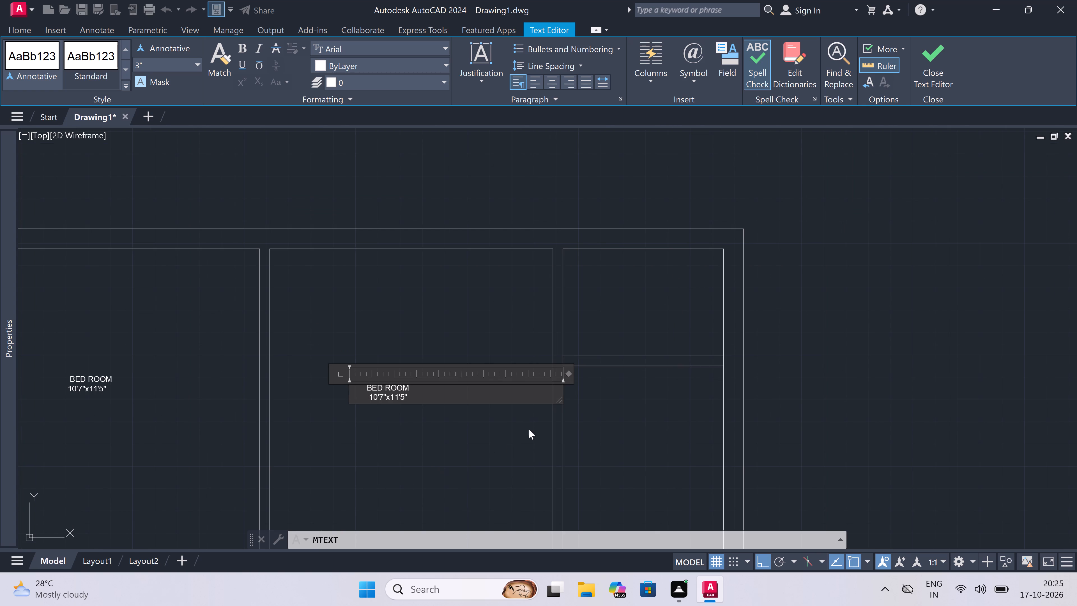
pyautogui.doubleClick(594, 285)
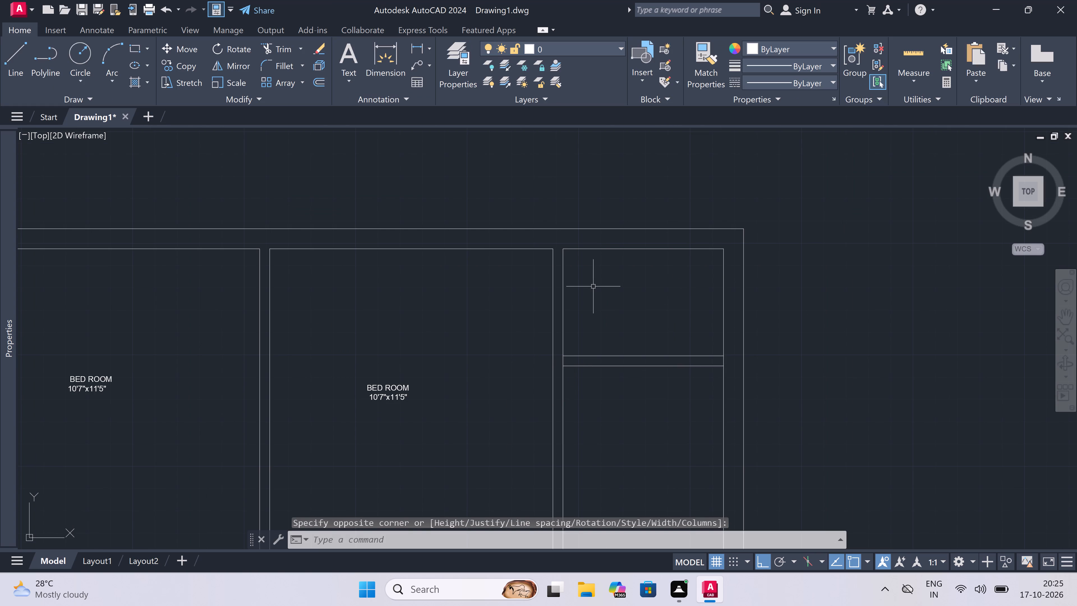
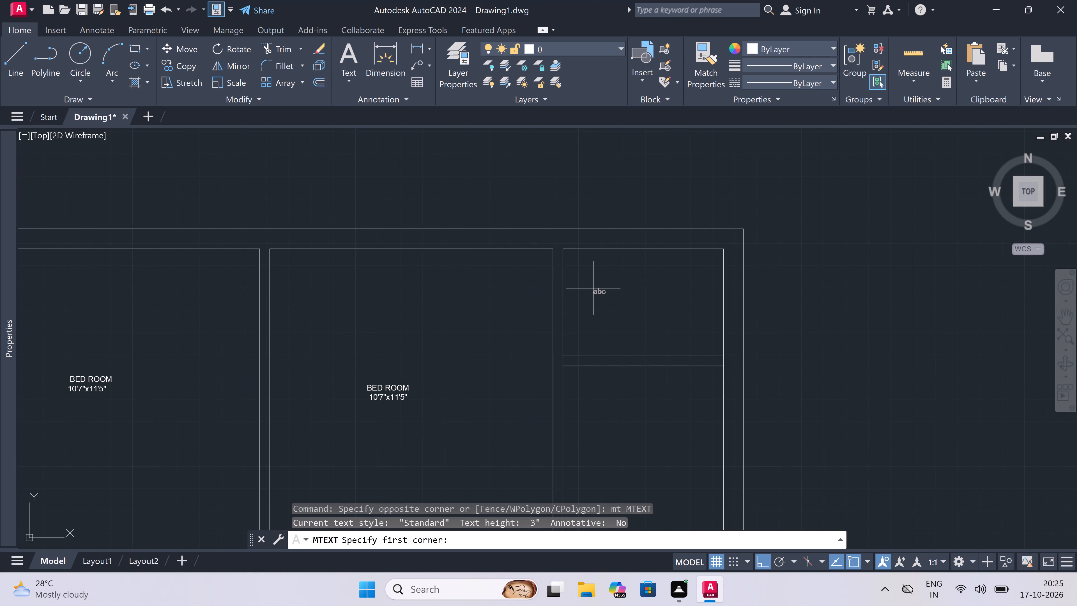
# Add a multiline text label in the plan's small top-right room reading TOI/BATH, indented five spaces, and start a second line indented four spaces.
pyautogui.click(593, 292)
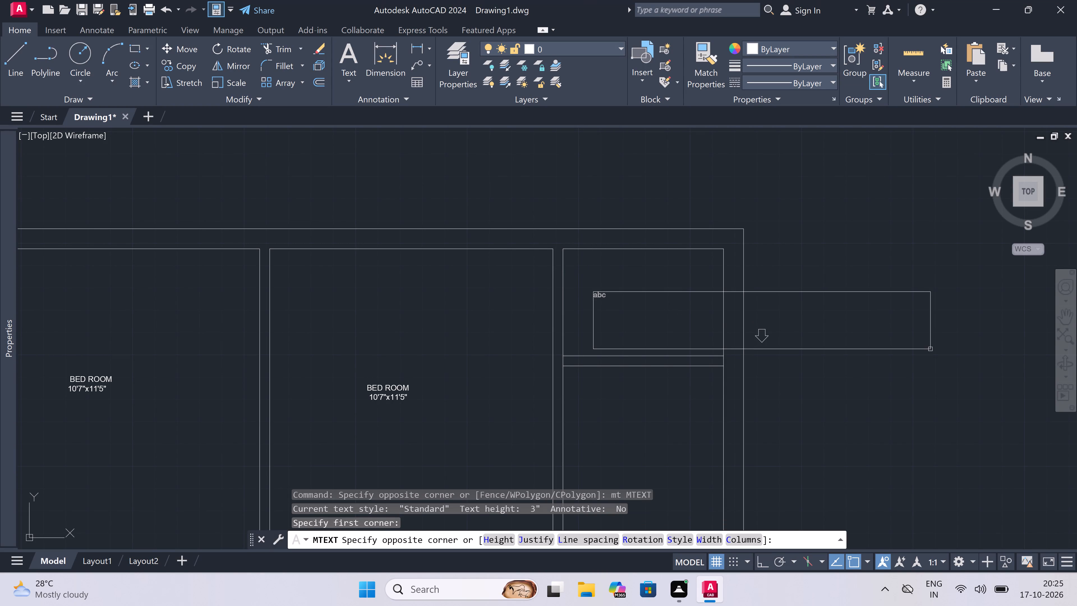
pyautogui.click(940, 319)
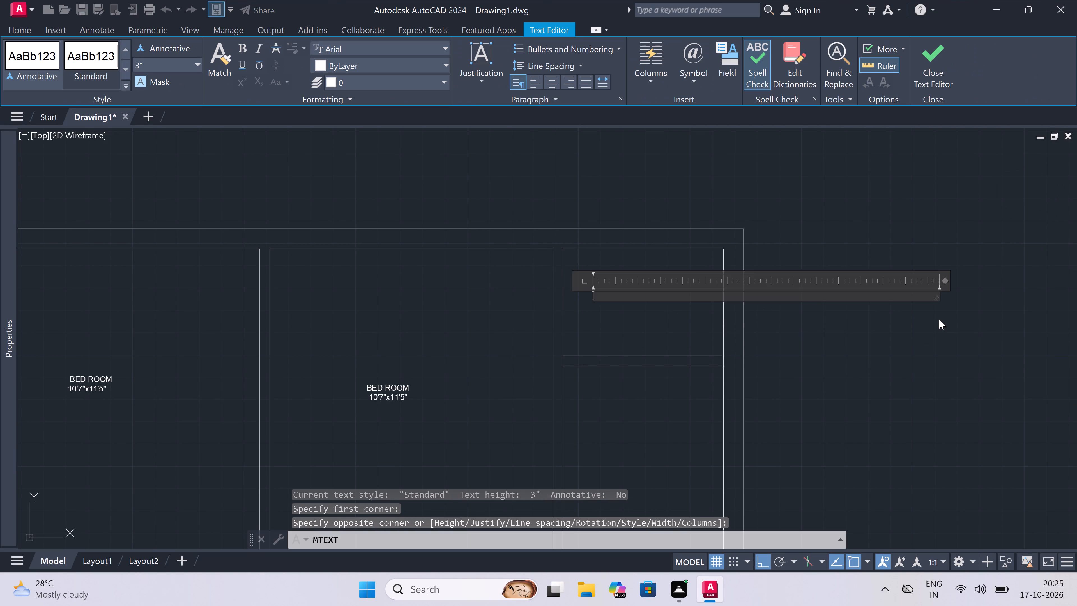
pyautogui.press('space')
pyautogui.press('space')
pyautogui.press('space')
pyautogui.press('space')
pyautogui.press('space')
pyautogui.press('t')
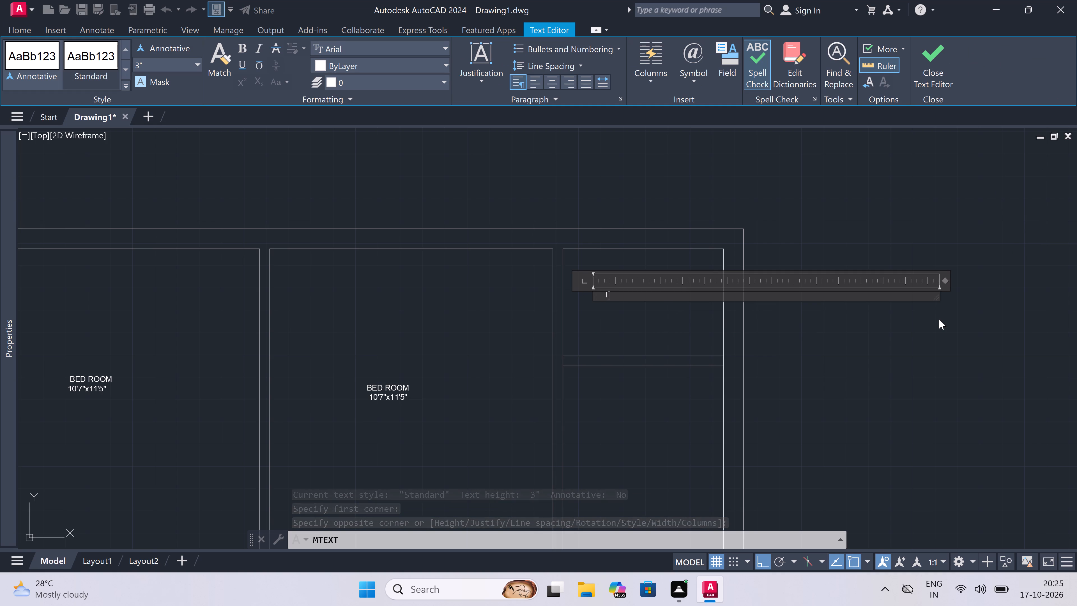
pyautogui.write('OI')
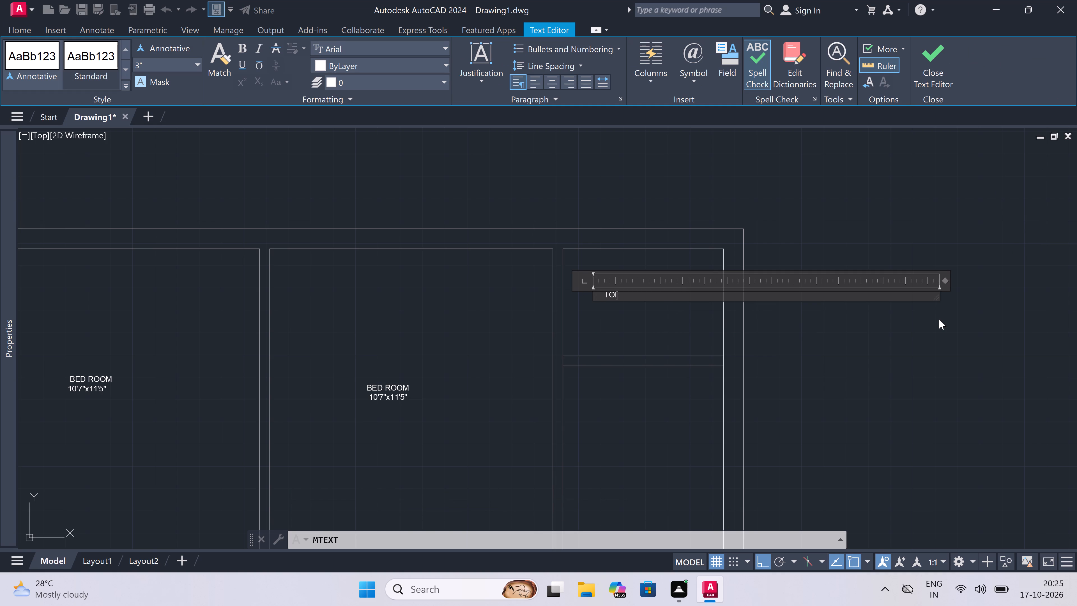
pyautogui.press('/')
pyautogui.write('BS')
pyautogui.press('BackSpace')
pyautogui.write('ATH')
pyautogui.press('Return')
pyautogui.press('space')
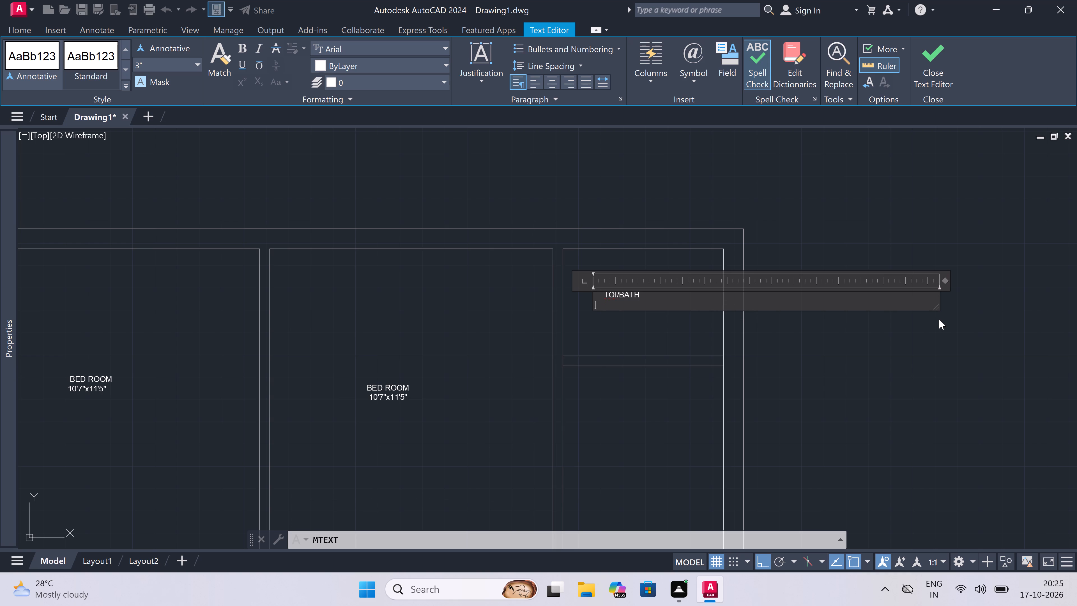
pyautogui.press('space')
pyautogui.press('space')
pyautogui.press('space')
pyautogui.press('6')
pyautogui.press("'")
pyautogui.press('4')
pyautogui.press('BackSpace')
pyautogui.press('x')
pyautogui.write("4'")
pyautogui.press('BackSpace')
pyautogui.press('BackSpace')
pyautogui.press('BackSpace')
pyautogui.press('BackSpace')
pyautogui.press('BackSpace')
# Indent the second line by four more spaces, enter 6'X7' under TOI/BATH, and finish the label.
pyautogui.press('space')
pyautogui.press('space')
pyautogui.press('space')
pyautogui.press('space')
pyautogui.write("6'")
pyautogui.press('x')
pyautogui.write("7'")
pyautogui.tripleClick(651, 402)
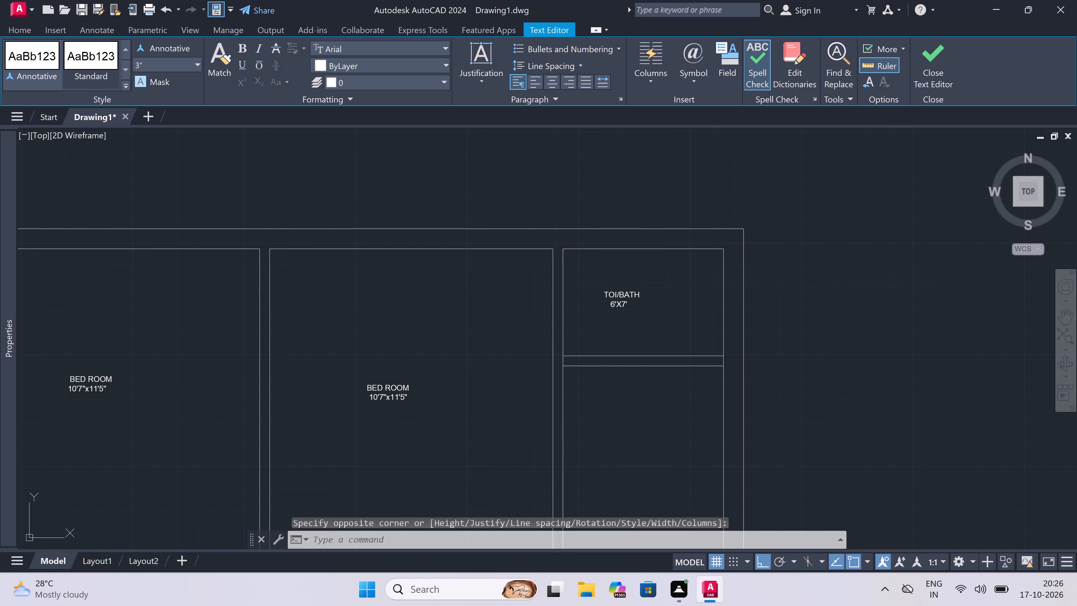
pyautogui.scroll(-2, 656, 390)
pyautogui.scroll(2, 618, 495)
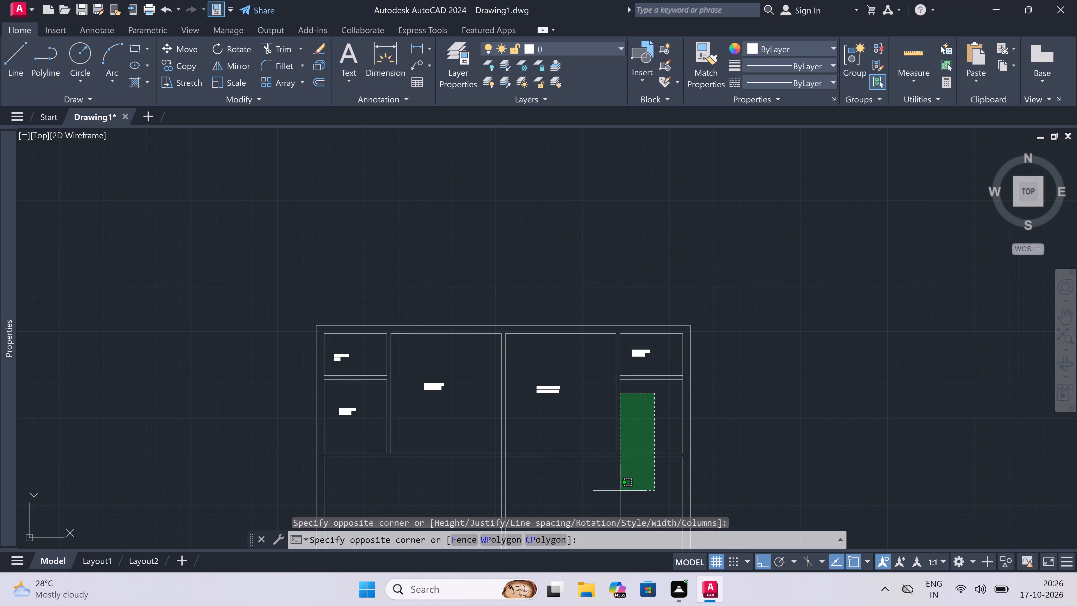
pyautogui.scroll(1, 618, 494)
pyautogui.scroll(-1, 618, 492)
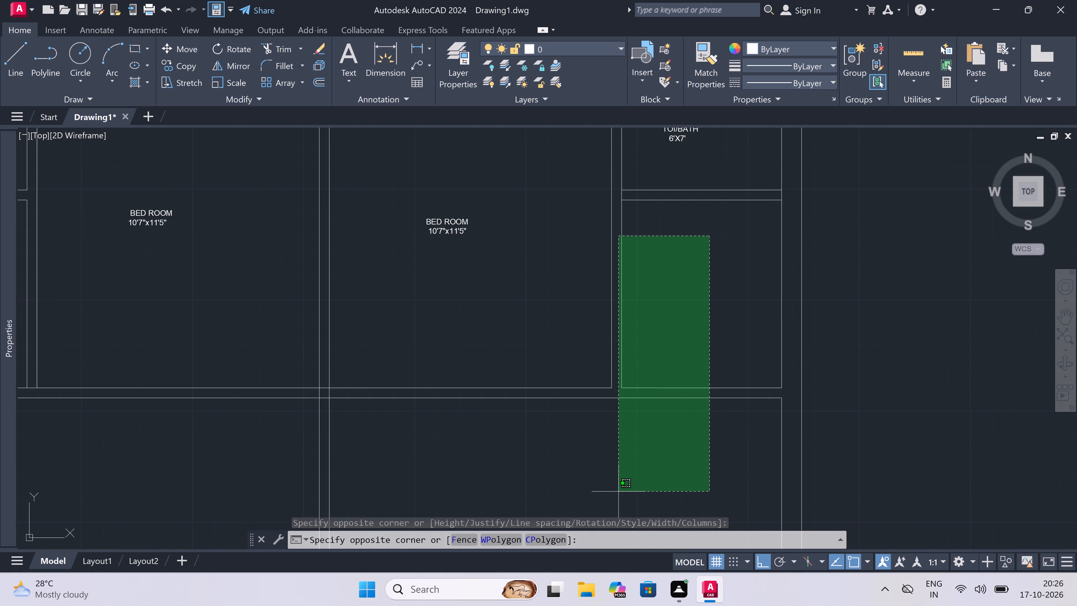
pyautogui.press('Escape')
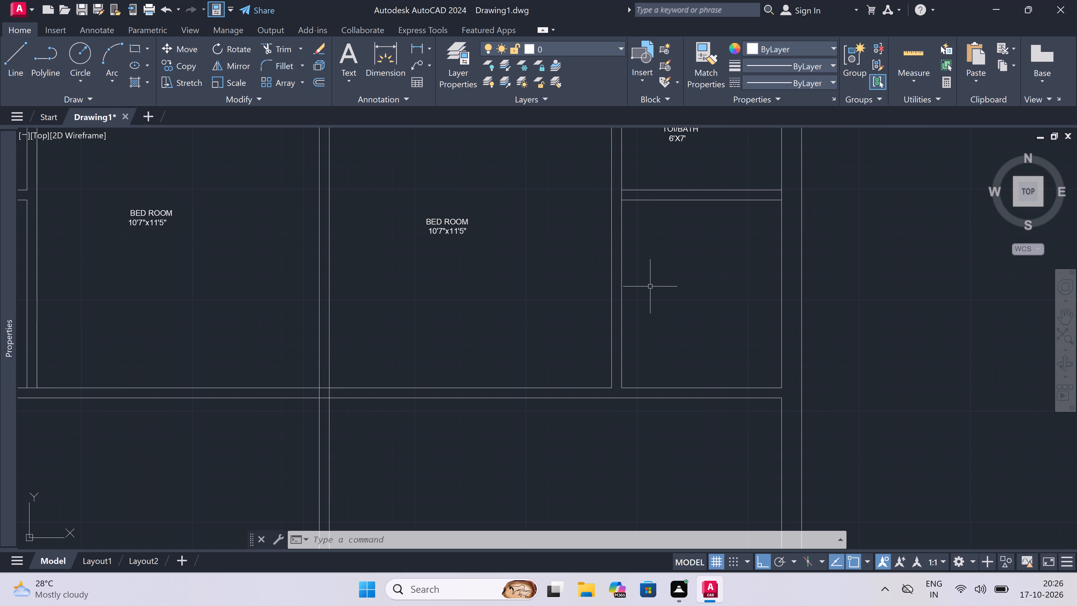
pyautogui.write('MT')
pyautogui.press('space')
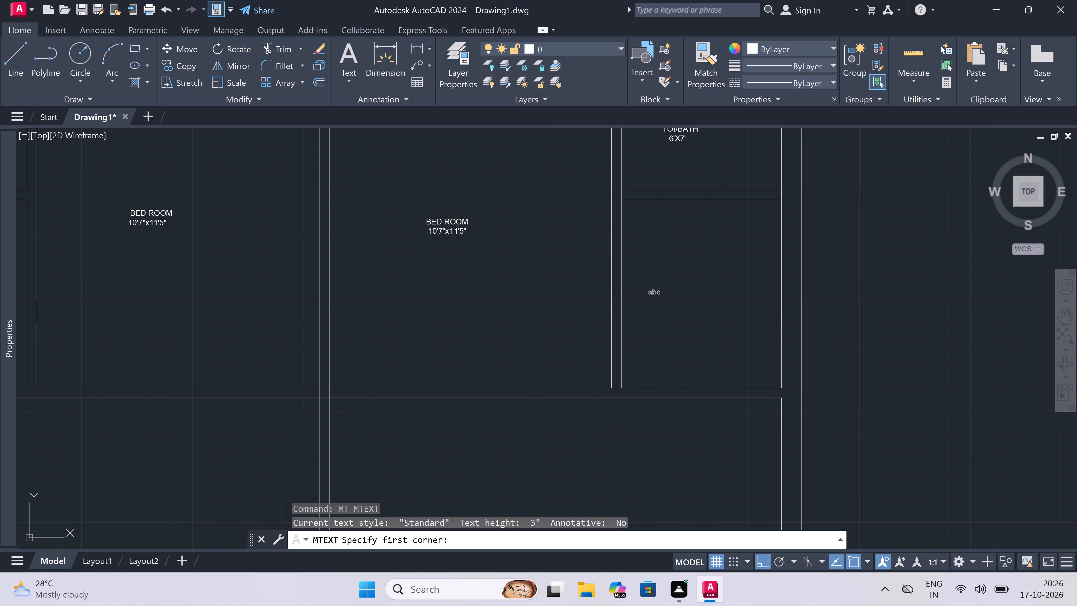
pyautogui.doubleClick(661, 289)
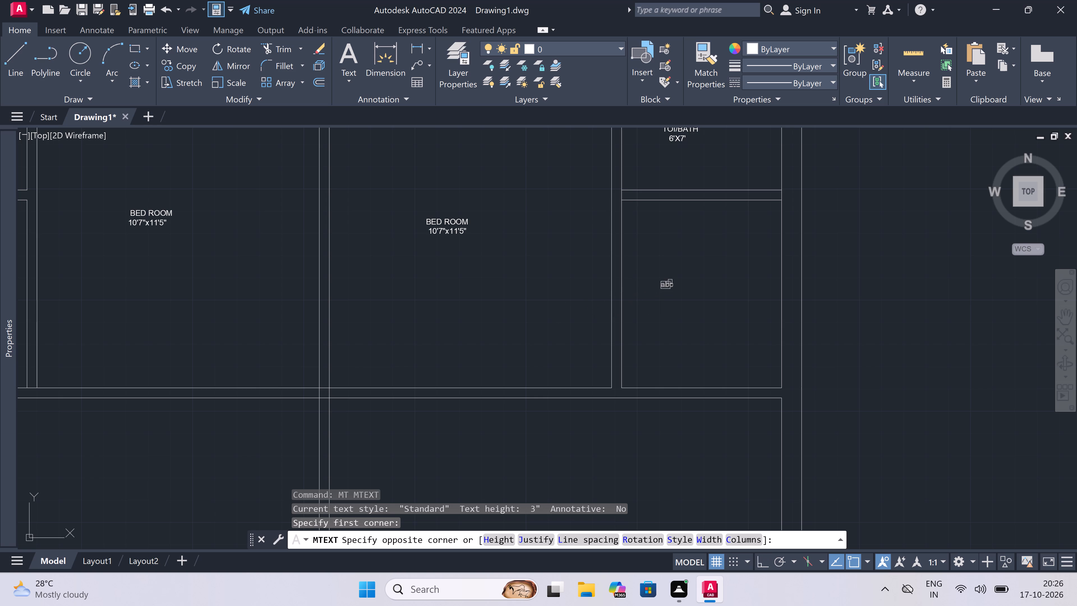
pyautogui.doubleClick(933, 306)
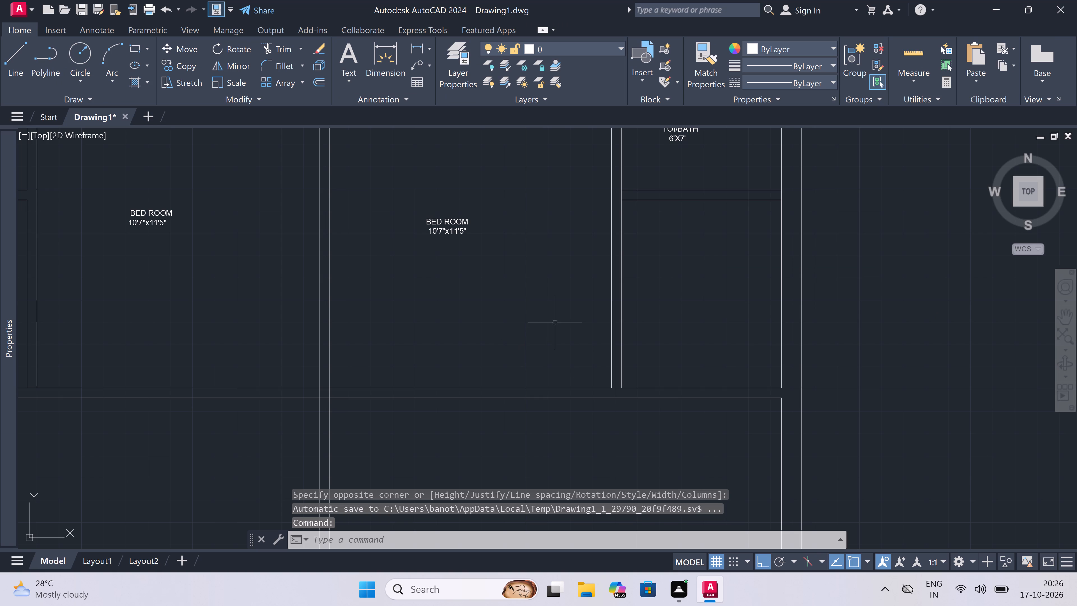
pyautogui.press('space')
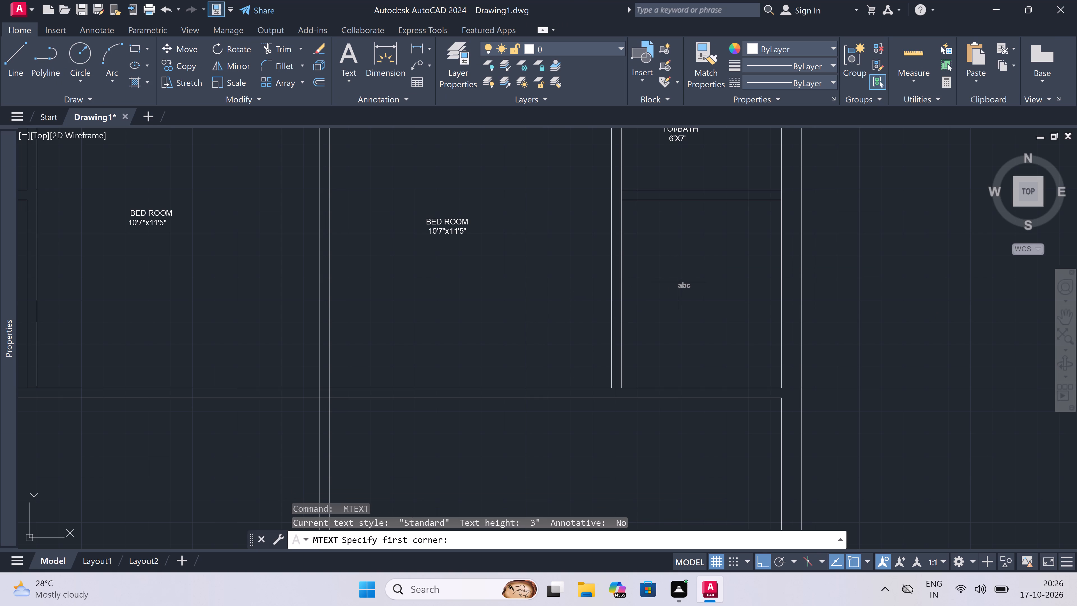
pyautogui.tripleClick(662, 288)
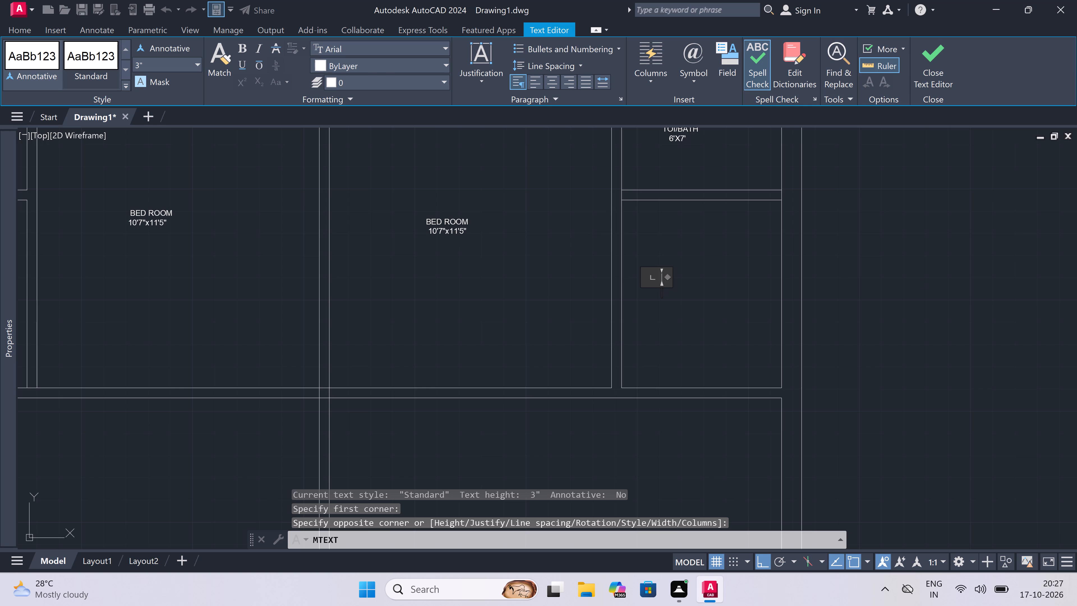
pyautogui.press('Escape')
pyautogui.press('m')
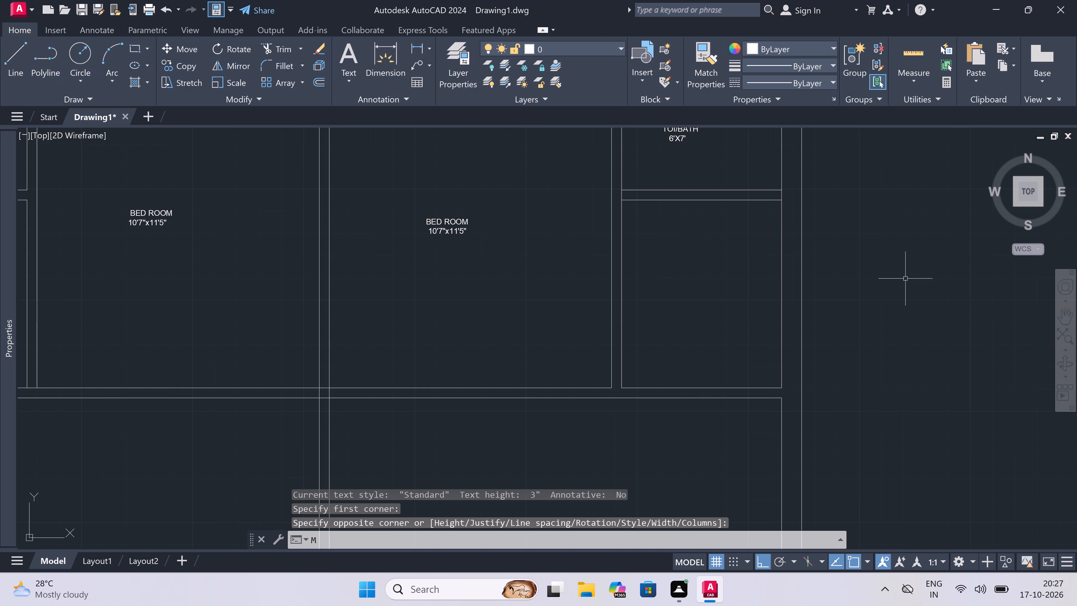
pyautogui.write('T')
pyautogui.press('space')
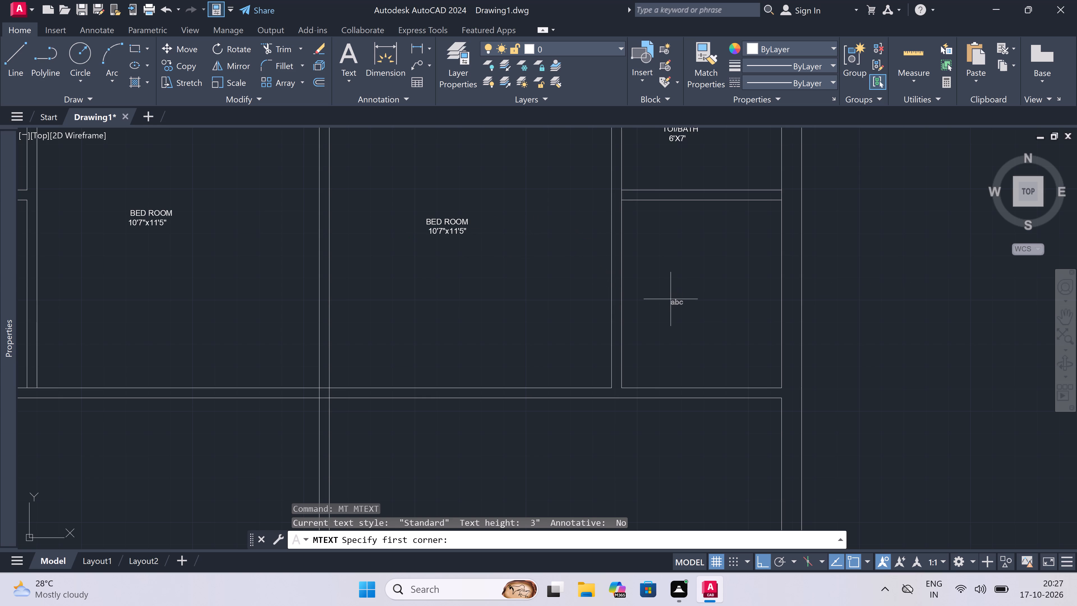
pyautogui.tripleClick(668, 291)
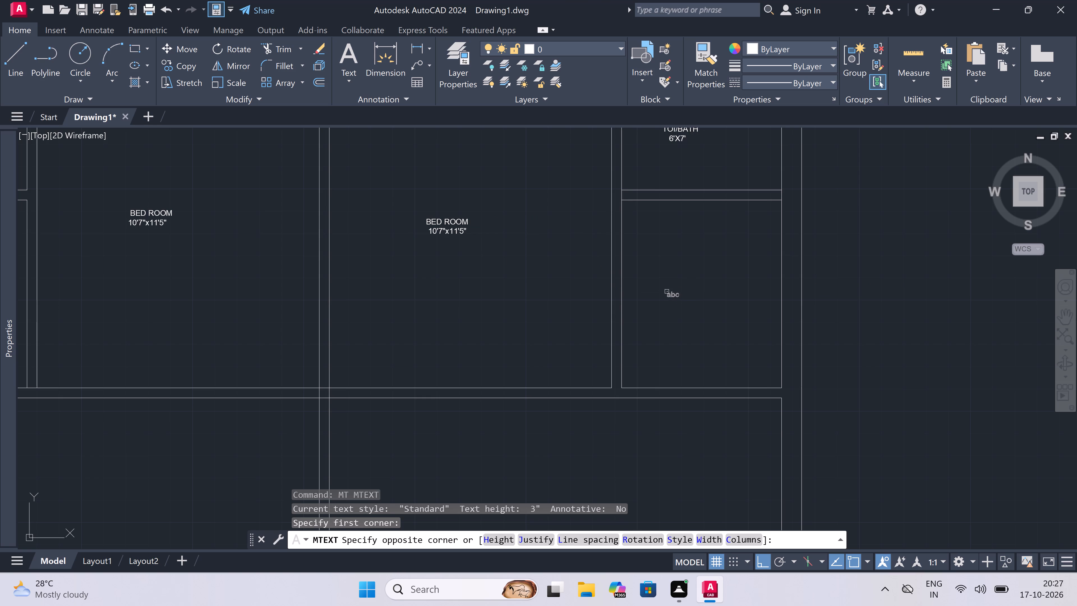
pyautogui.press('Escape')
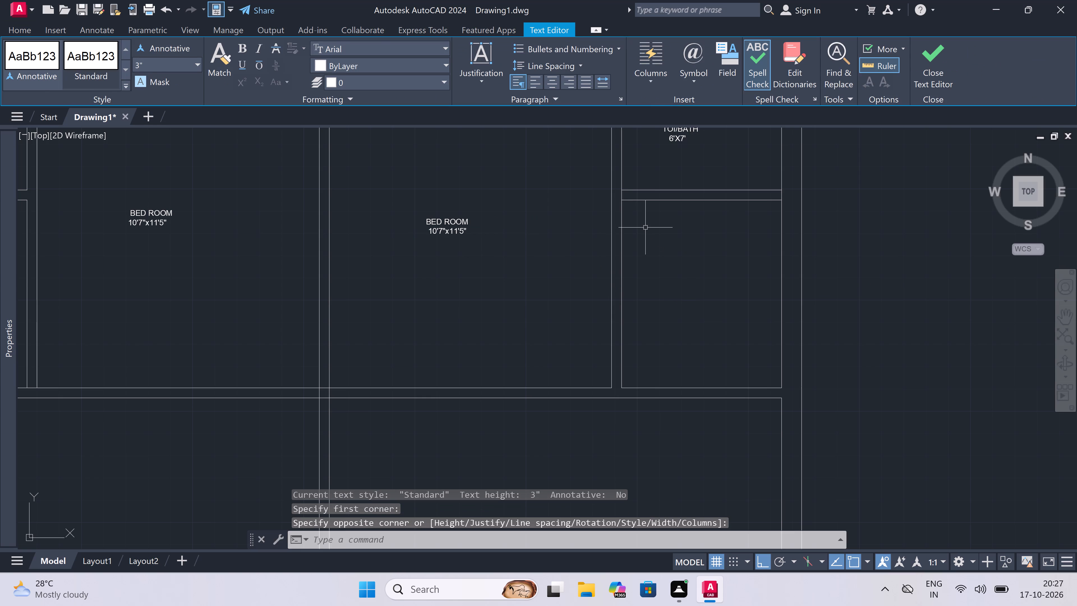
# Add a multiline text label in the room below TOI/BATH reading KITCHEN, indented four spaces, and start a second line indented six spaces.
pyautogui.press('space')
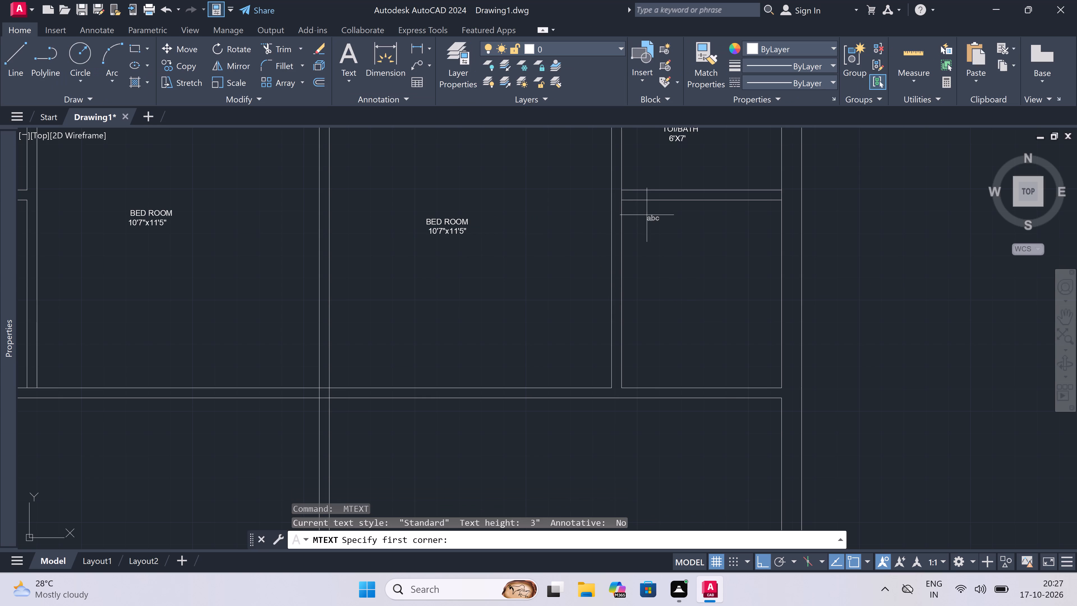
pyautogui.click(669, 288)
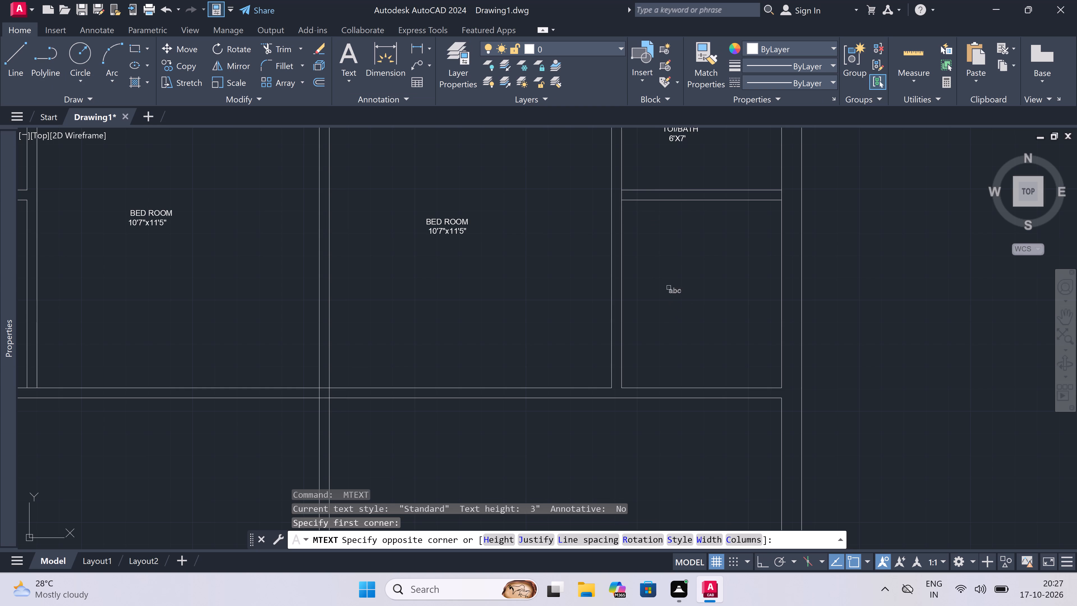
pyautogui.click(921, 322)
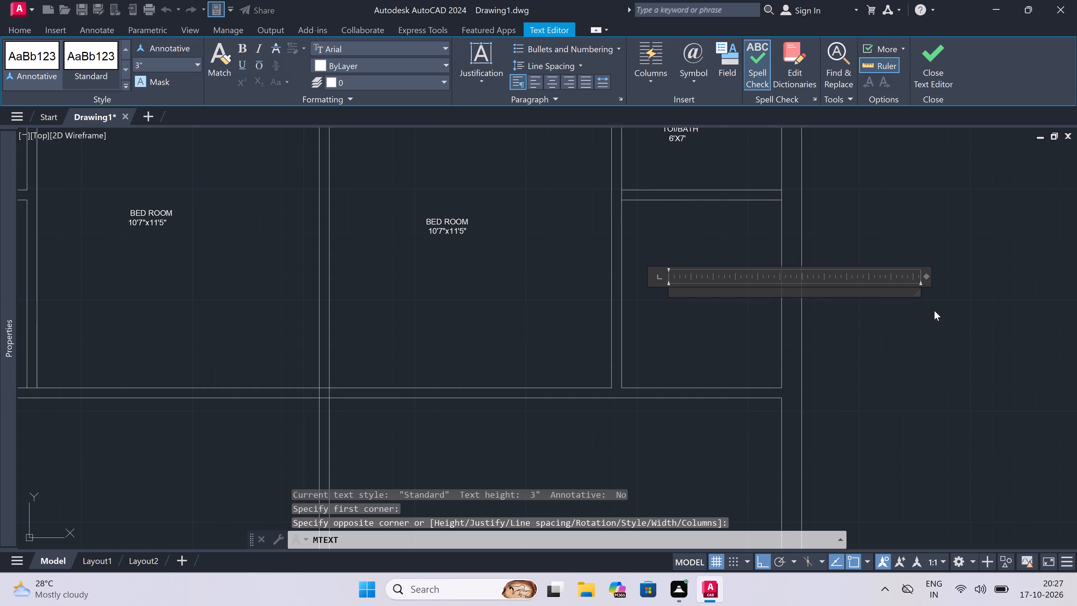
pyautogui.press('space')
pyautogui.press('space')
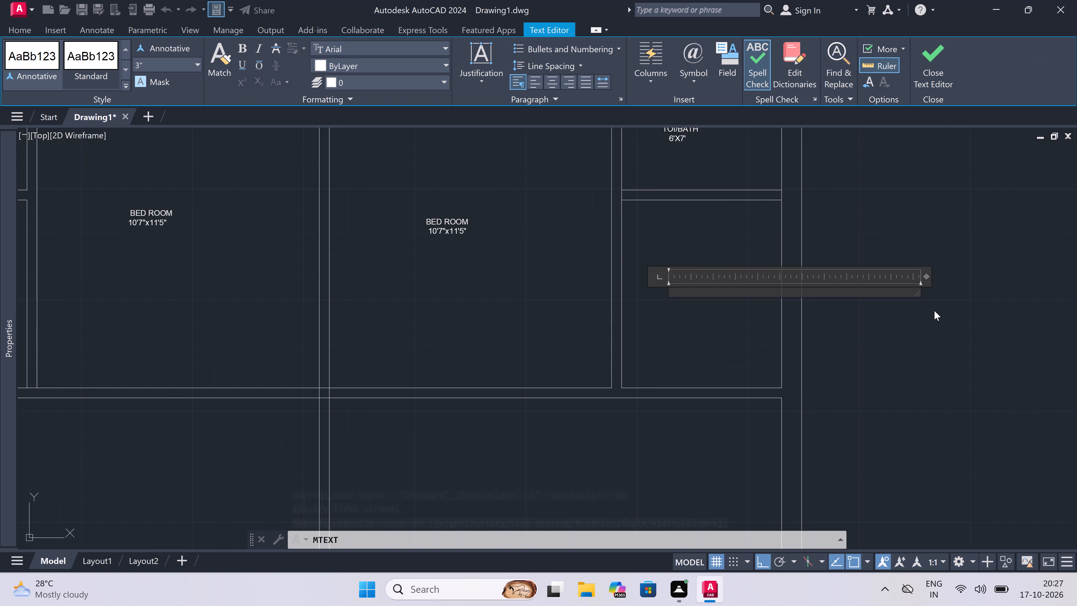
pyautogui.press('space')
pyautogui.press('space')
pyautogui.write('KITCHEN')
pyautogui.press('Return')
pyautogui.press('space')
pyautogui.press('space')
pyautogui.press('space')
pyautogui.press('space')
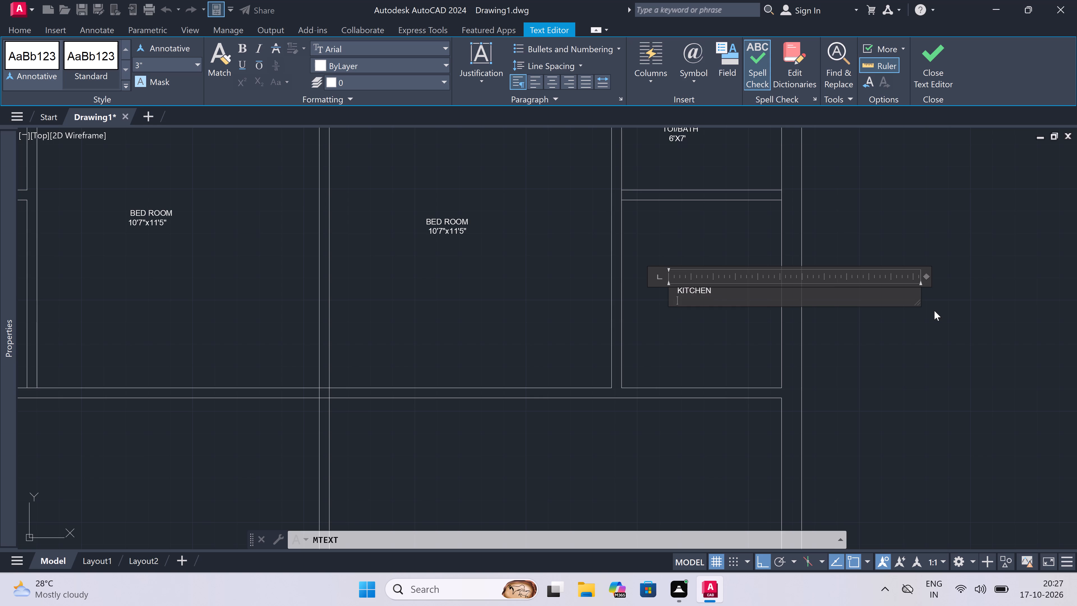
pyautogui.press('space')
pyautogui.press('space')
# Close the text label and erase both the TOI/BATH and KITCHEN labels from the plan's two narrow right-hand rooms.
pyautogui.click(682, 134)
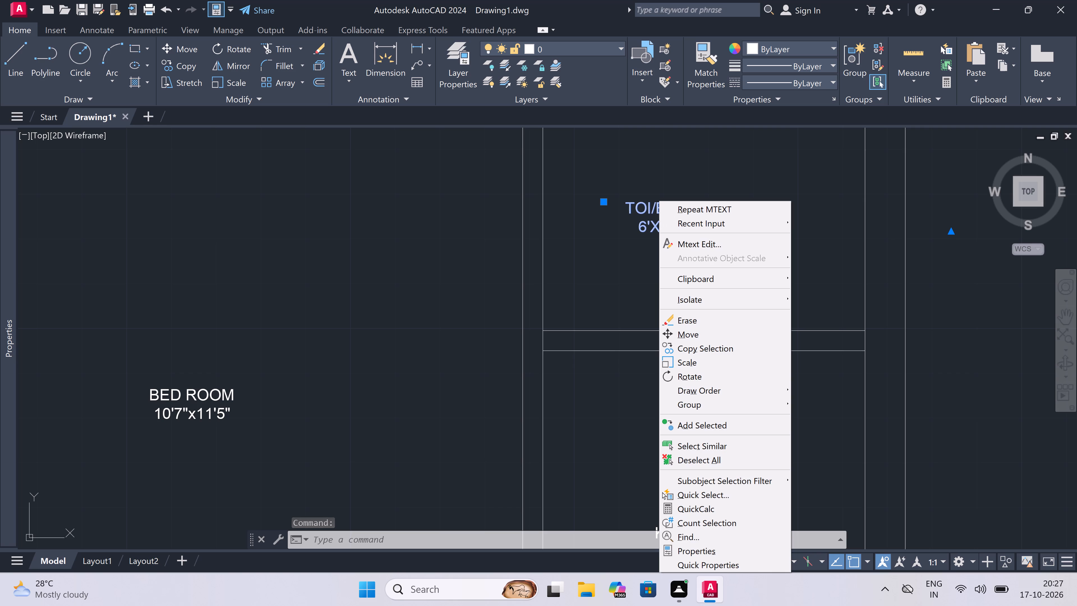
pyautogui.click(699, 322)
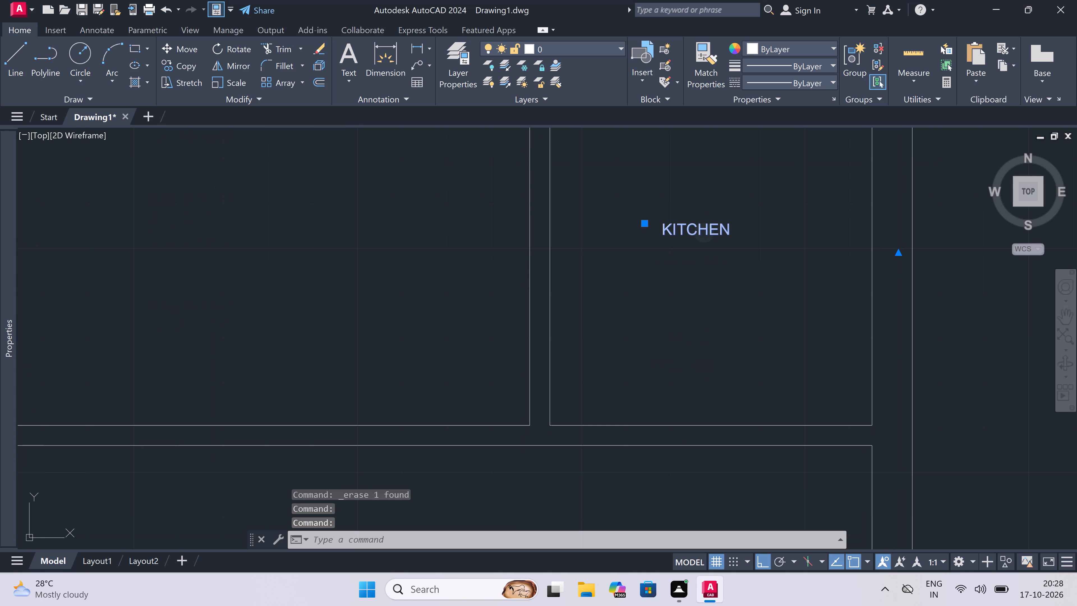
pyautogui.press('Delete')
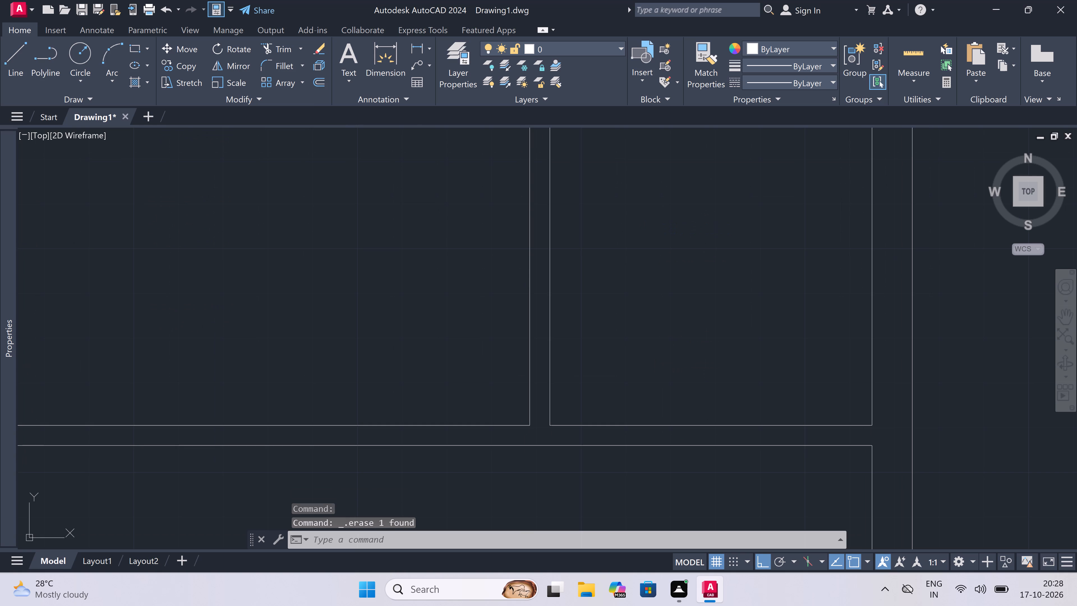
# Add a multiline text label in the plan's small top-right room reading TOI/BATH, indented four spaces.
pyautogui.scroll(-4, 700, 241)
pyautogui.scroll(3, 699, 237)
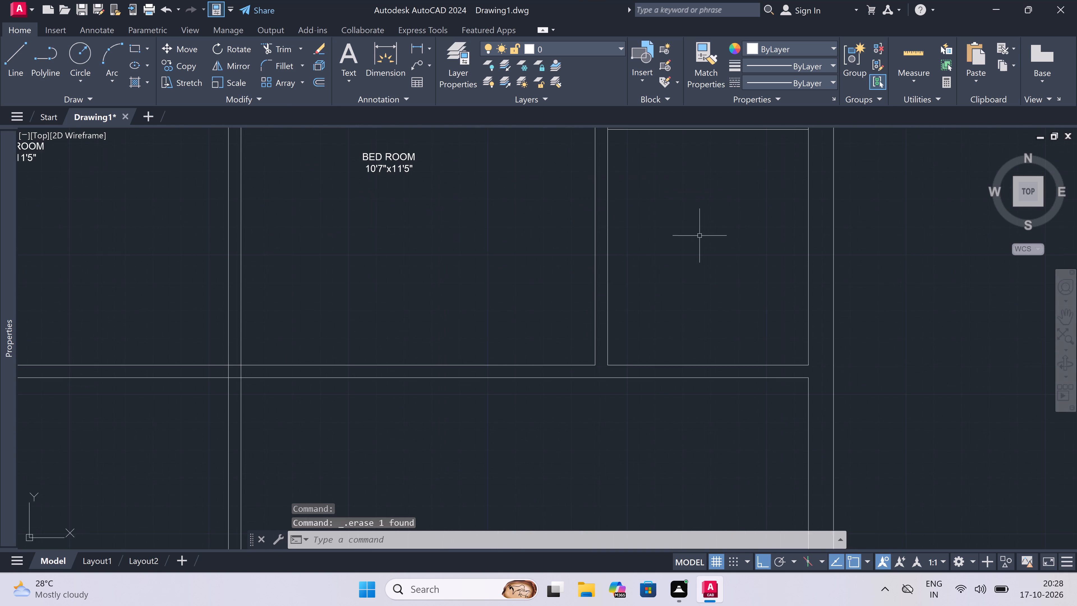
pyautogui.scroll(-2, 699, 236)
pyautogui.scroll(2, 685, 133)
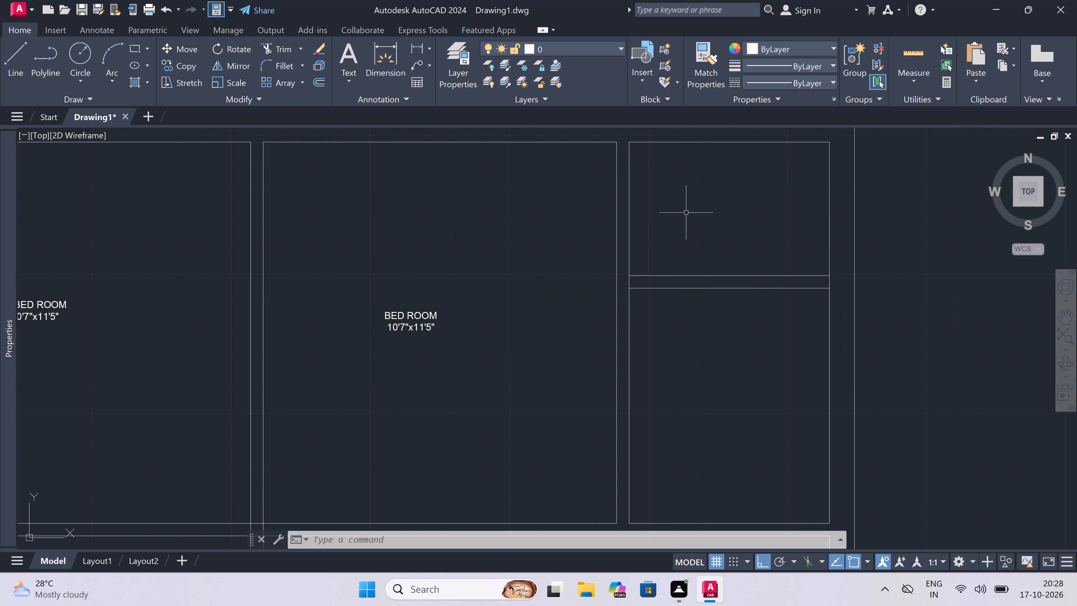
pyautogui.doubleClick(685, 199)
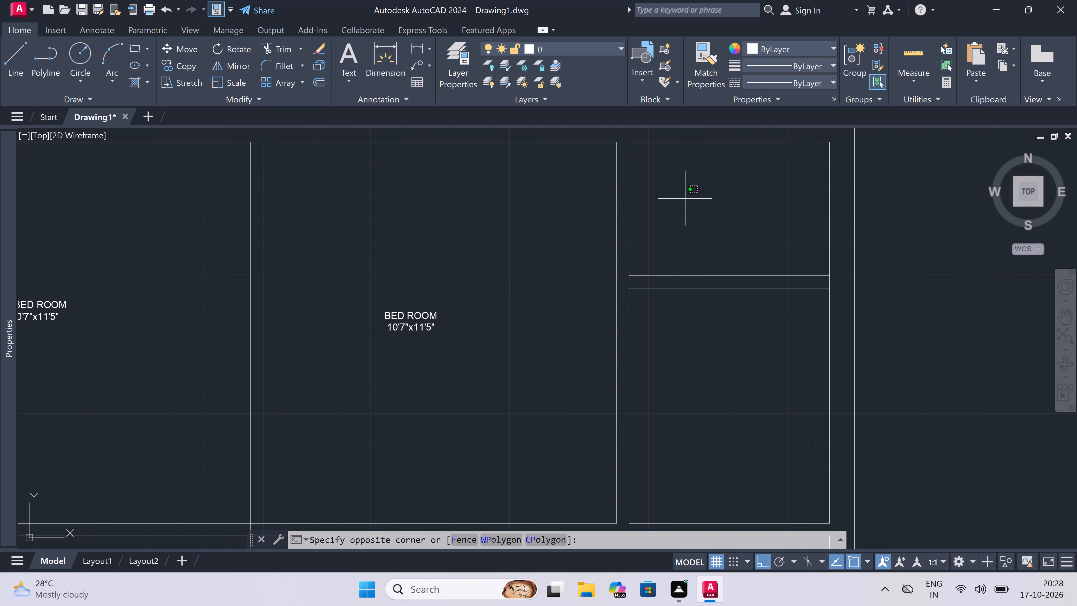
pyautogui.write('MT')
pyautogui.press('space')
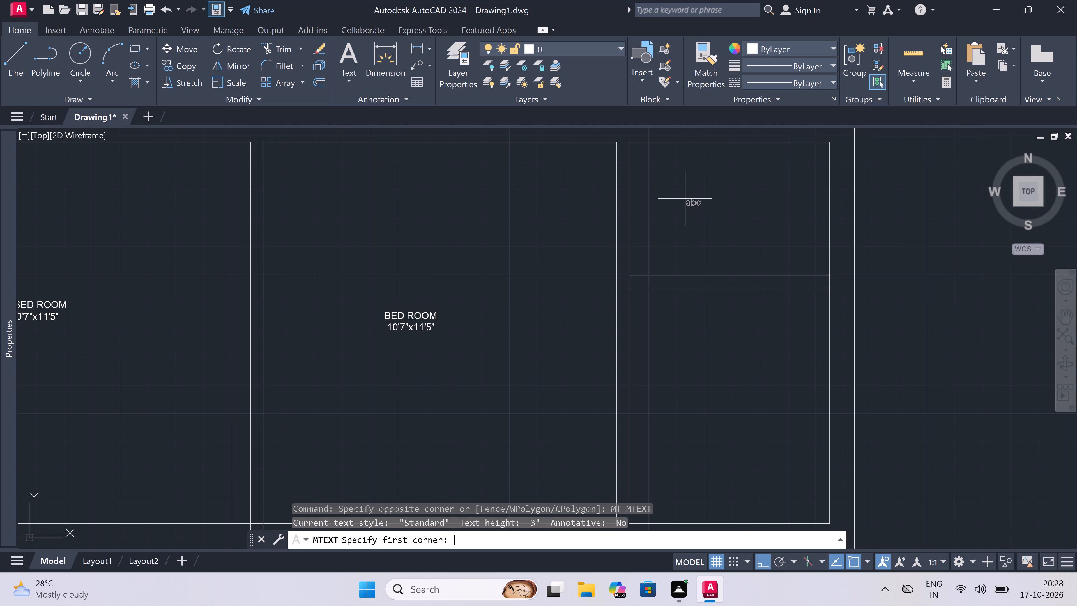
pyautogui.doubleClick(685, 199)
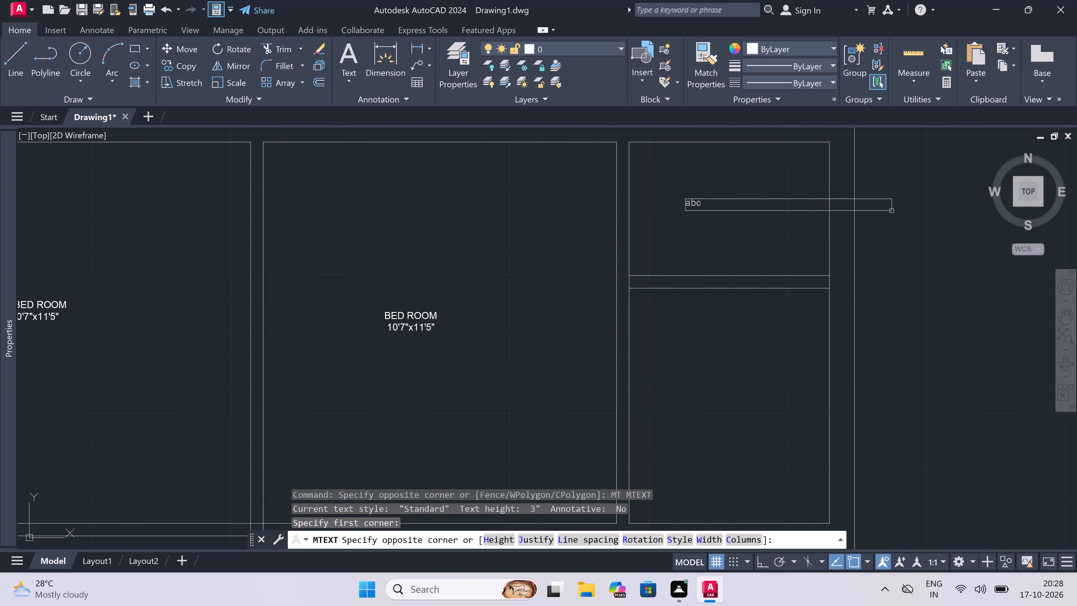
pyautogui.click(915, 213)
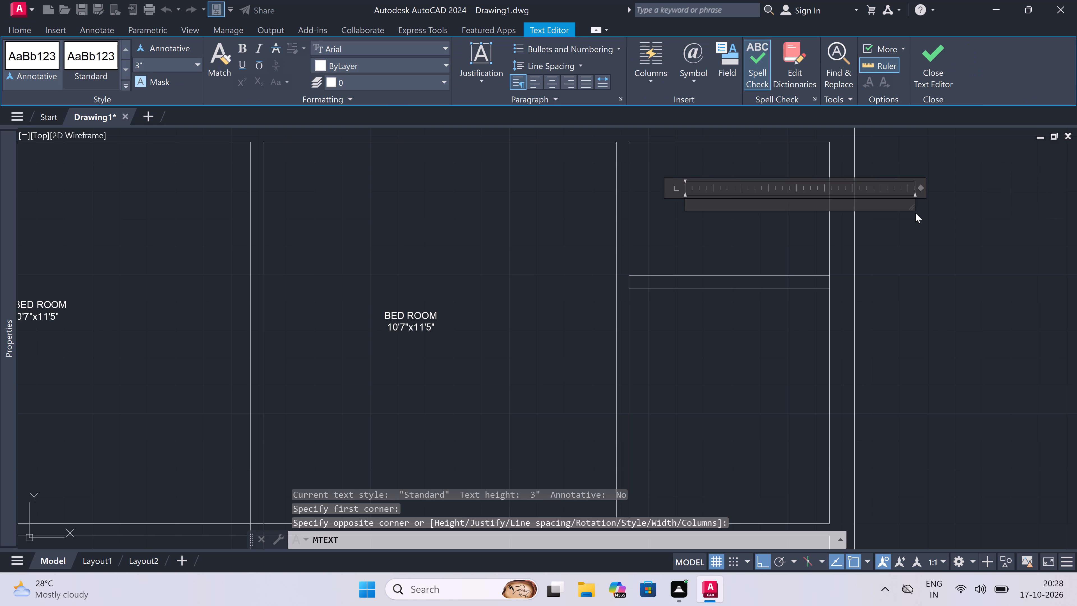
pyautogui.press('space')
pyautogui.press('space')
pyautogui.press('space')
pyautogui.press('space')
pyautogui.press('t')
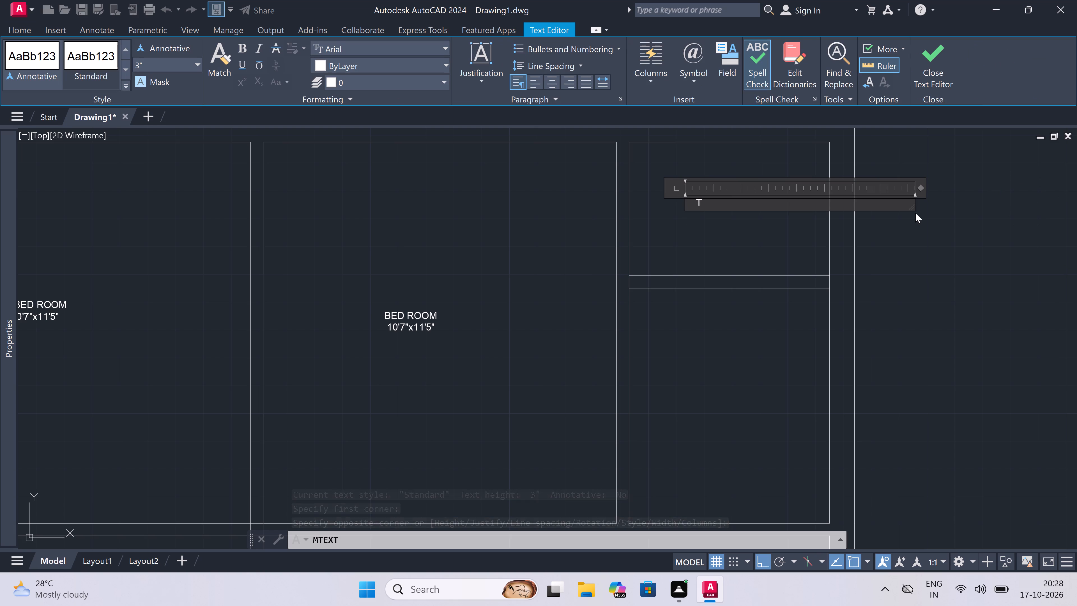
pyautogui.write('OI')
pyautogui.press('/')
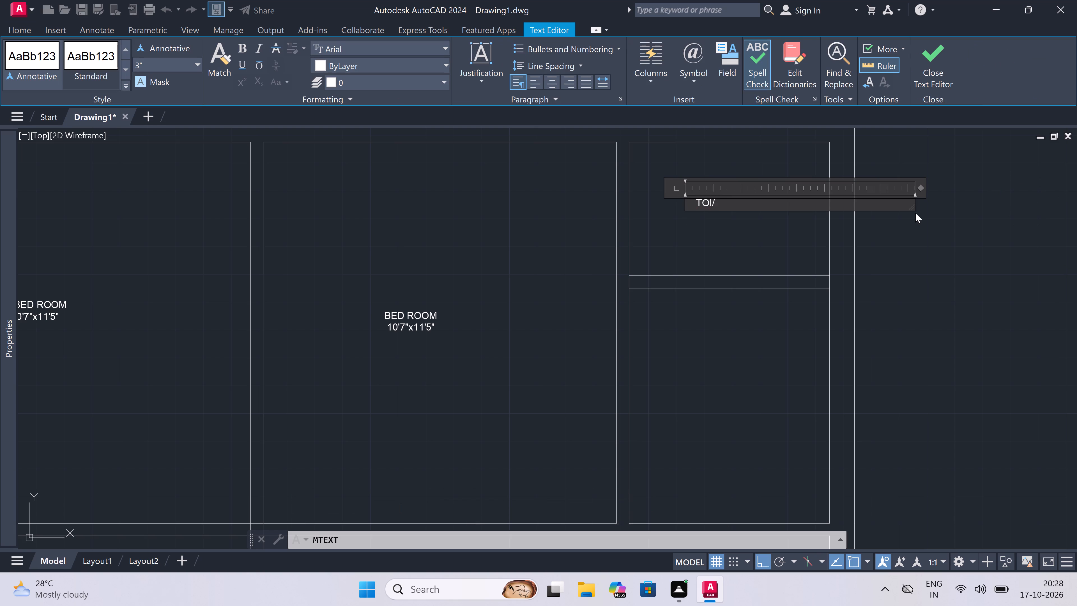
pyautogui.write('BA')
pyautogui.write('TH')
# Enter 6'X4' on a second line under TOI/BATH, indented six spaces, and finish the label.
pyautogui.press('Return')
pyautogui.press('space')
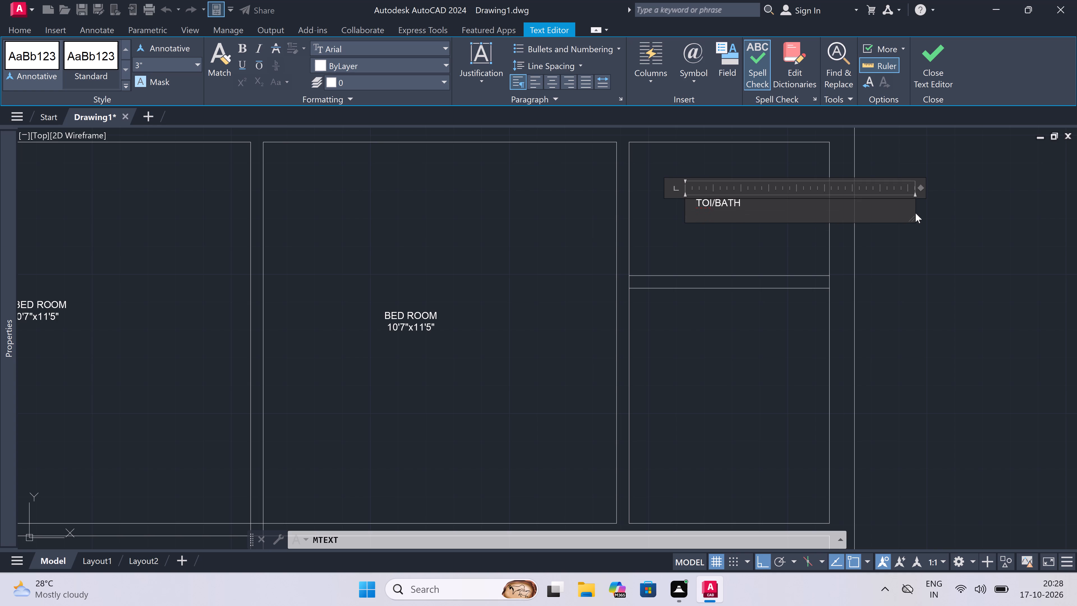
pyautogui.press('space')
pyautogui.press('space')
pyautogui.press('space')
pyautogui.press('space')
pyautogui.press('space')
pyautogui.press('6')
pyautogui.write("'X4'")
pyautogui.scroll(-1, 964, 313)
pyautogui.scroll(1, 732, 383)
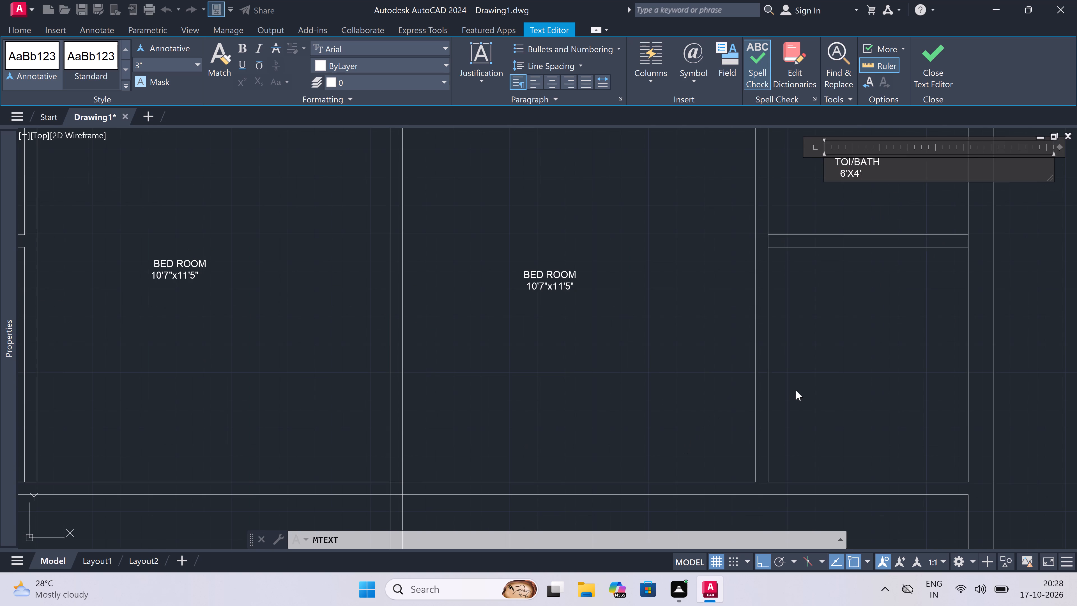
pyautogui.doubleClick(815, 332)
# Add a multiline text label in the room below TOI/BATH reading KITCHEN, indented six spaces.
pyautogui.press('m')
pyautogui.write('T')
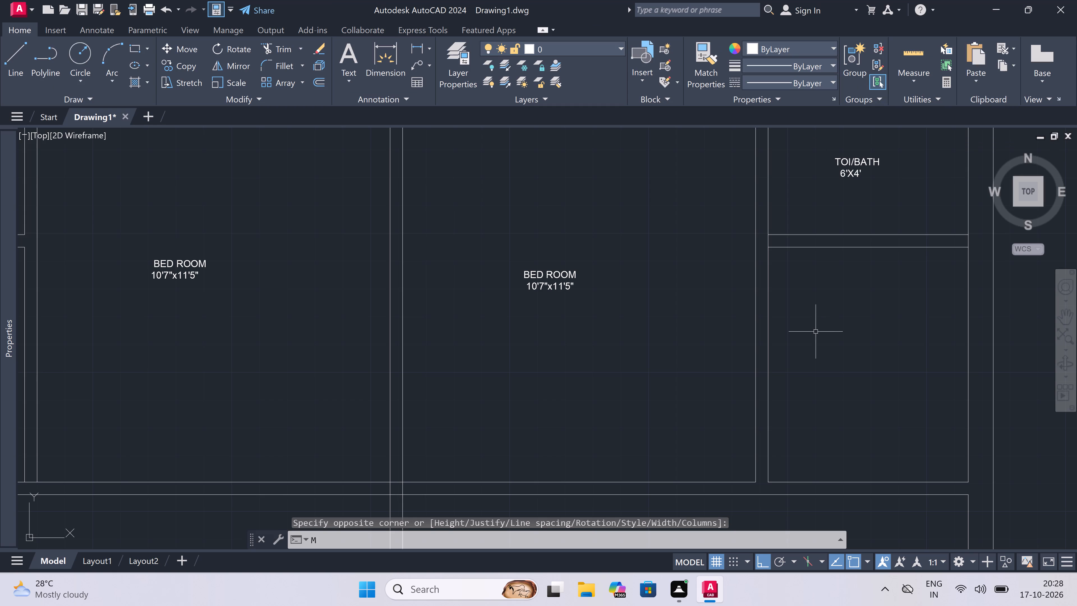
pyautogui.press('space')
pyautogui.doubleClick(819, 335)
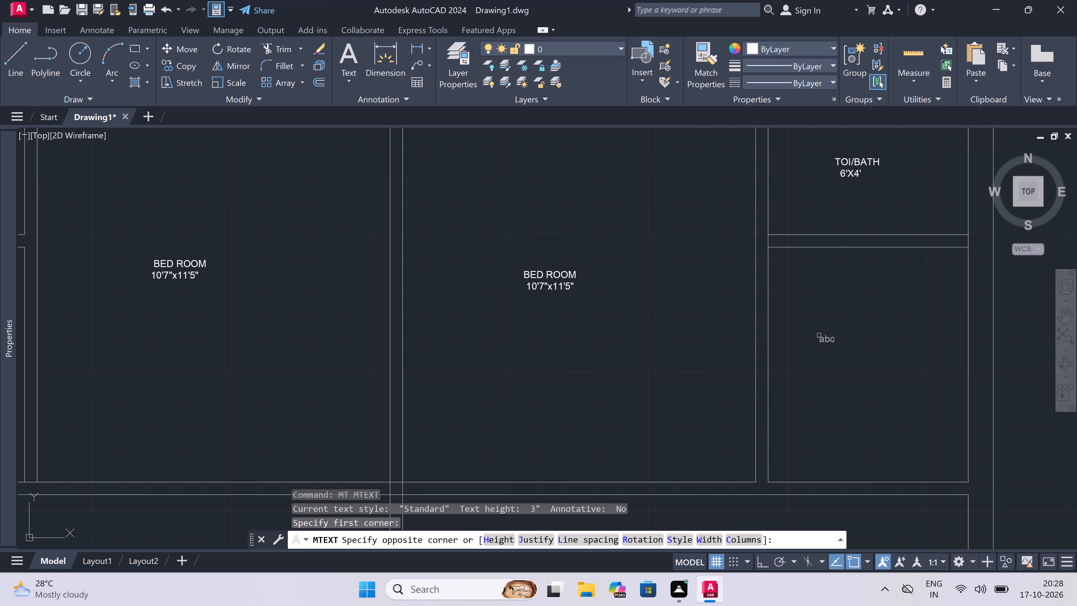
pyautogui.click(1048, 363)
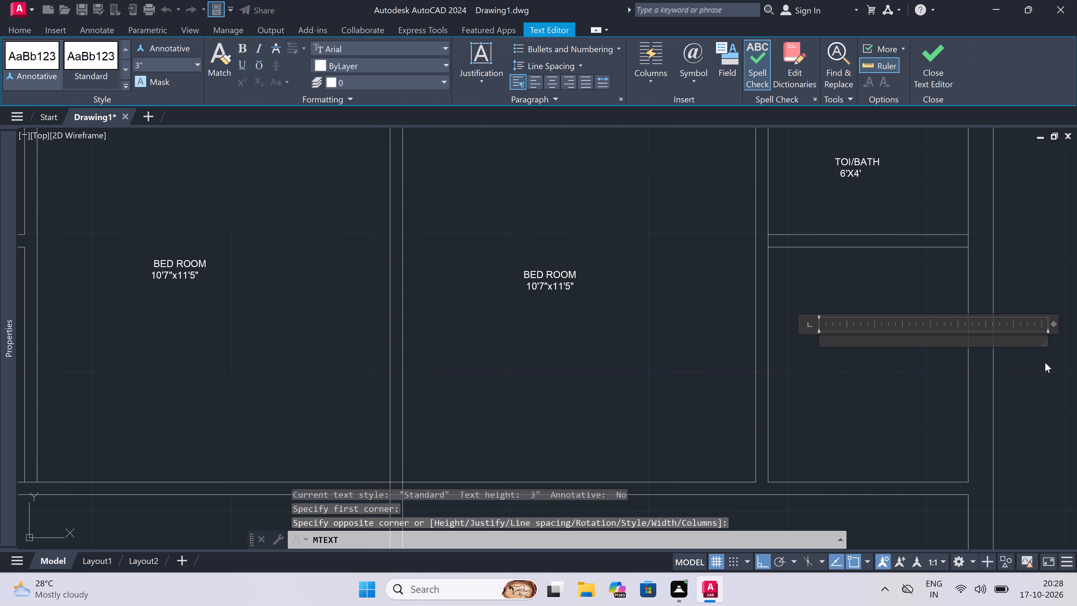
pyautogui.press('space')
pyautogui.press('space')
pyautogui.press('space')
pyautogui.press('space')
pyautogui.press('space')
pyautogui.press('space')
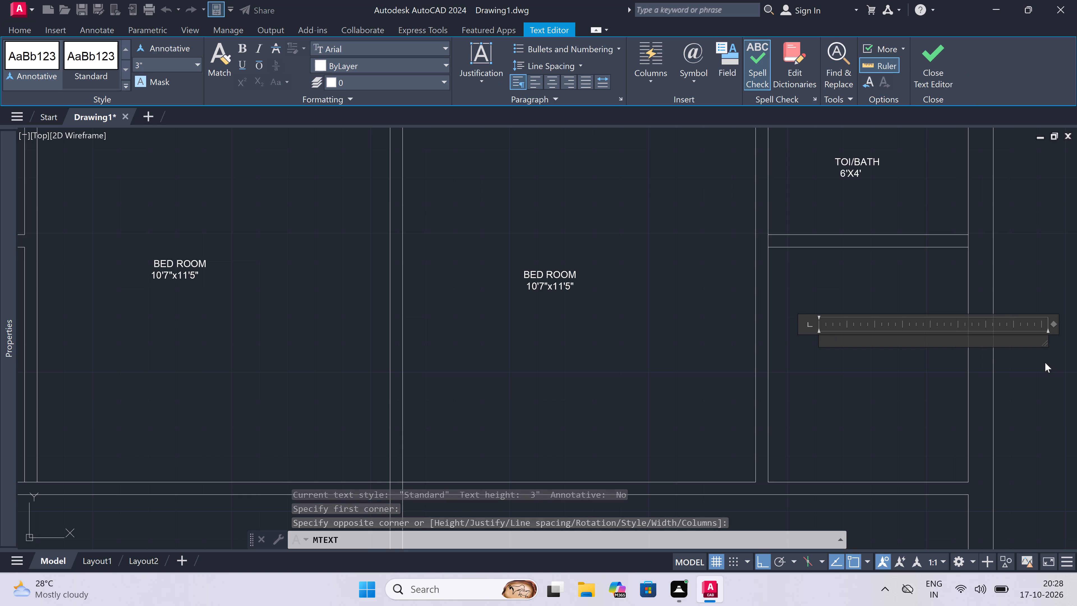
pyautogui.write('KI')
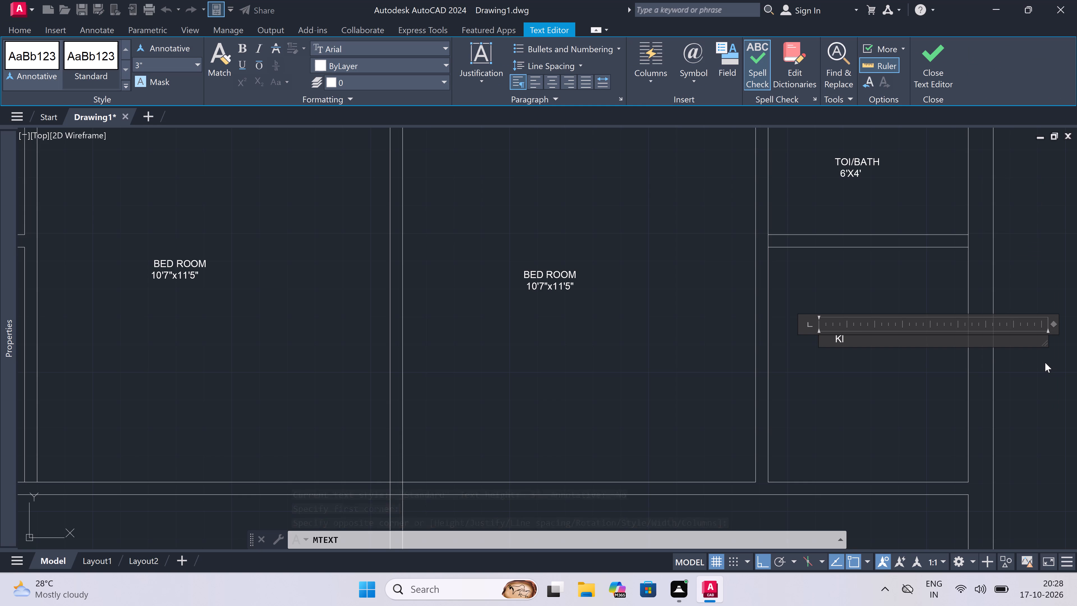
pyautogui.write('TCHEN')
# Enter 6'X7' on a second line under KITCHEN, indented nine spaces, and finish the label.
pyautogui.press('Return')
pyautogui.press('space')
pyautogui.press('space')
pyautogui.press('space')
pyautogui.press('space')
pyautogui.press('6')
pyautogui.press("'")
pyautogui.press('BackSpace')
pyautogui.press('BackSpace')
pyautogui.press('space')
pyautogui.press('space')
pyautogui.press('space')
pyautogui.press('space')
pyautogui.press('space')
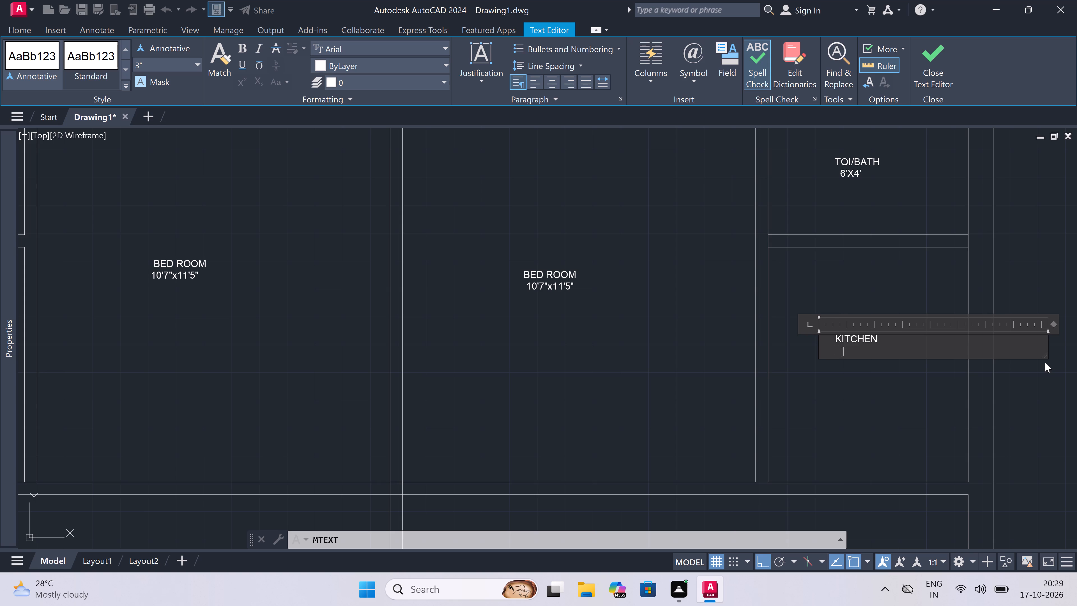
pyautogui.write("6'X")
pyautogui.press('7')
pyautogui.press("'")
pyautogui.scroll(-1, 474, 421)
pyautogui.click(477, 405)
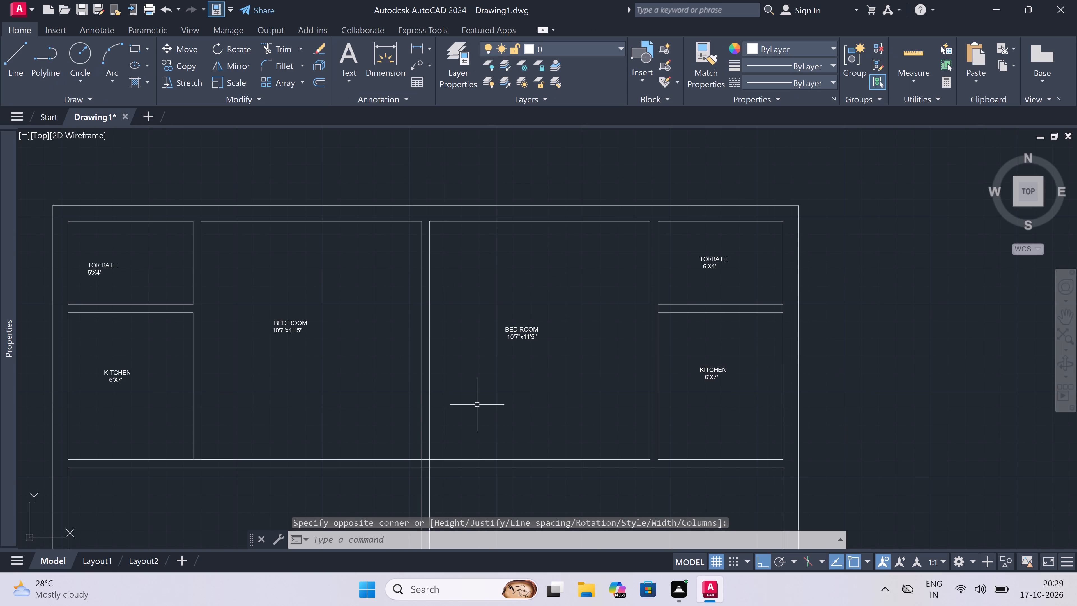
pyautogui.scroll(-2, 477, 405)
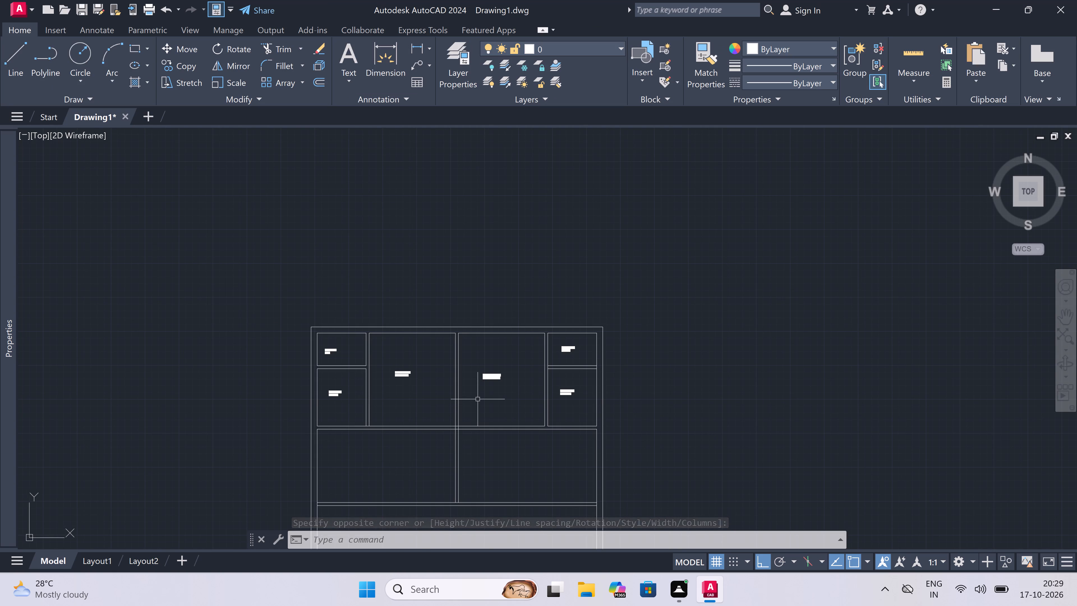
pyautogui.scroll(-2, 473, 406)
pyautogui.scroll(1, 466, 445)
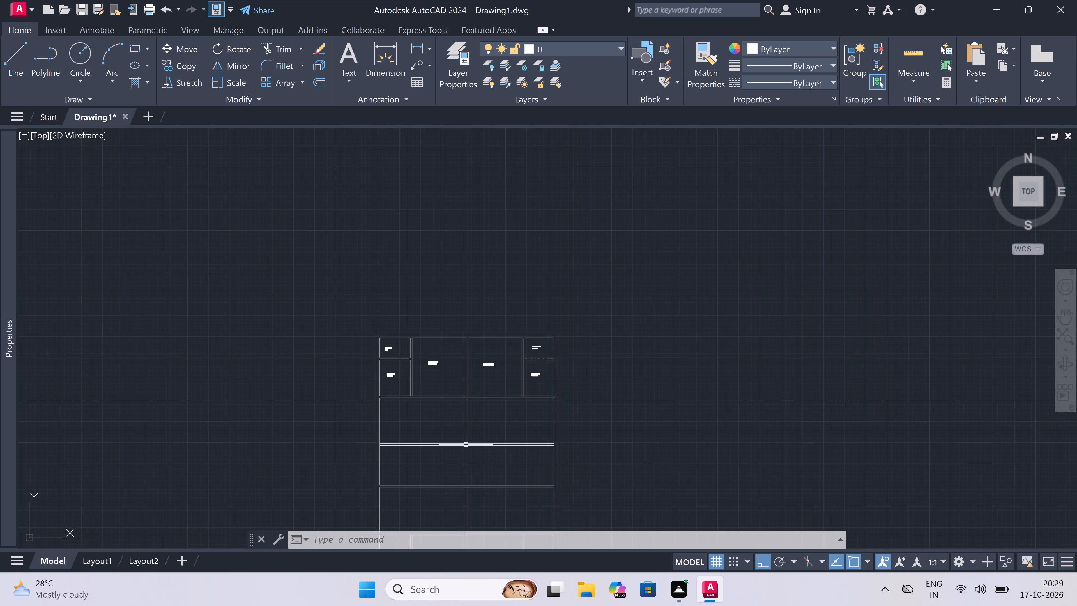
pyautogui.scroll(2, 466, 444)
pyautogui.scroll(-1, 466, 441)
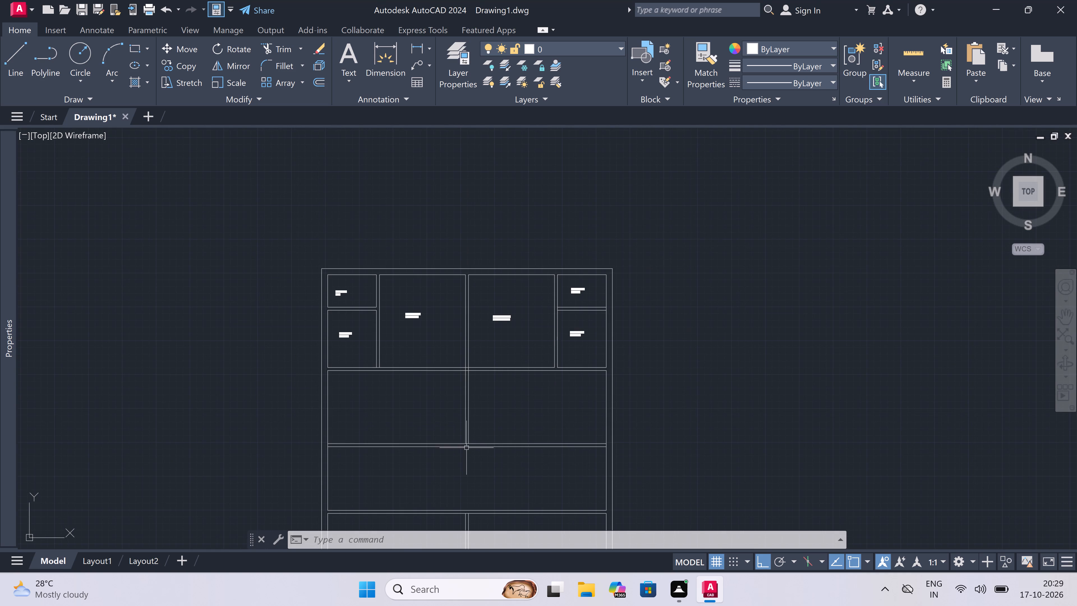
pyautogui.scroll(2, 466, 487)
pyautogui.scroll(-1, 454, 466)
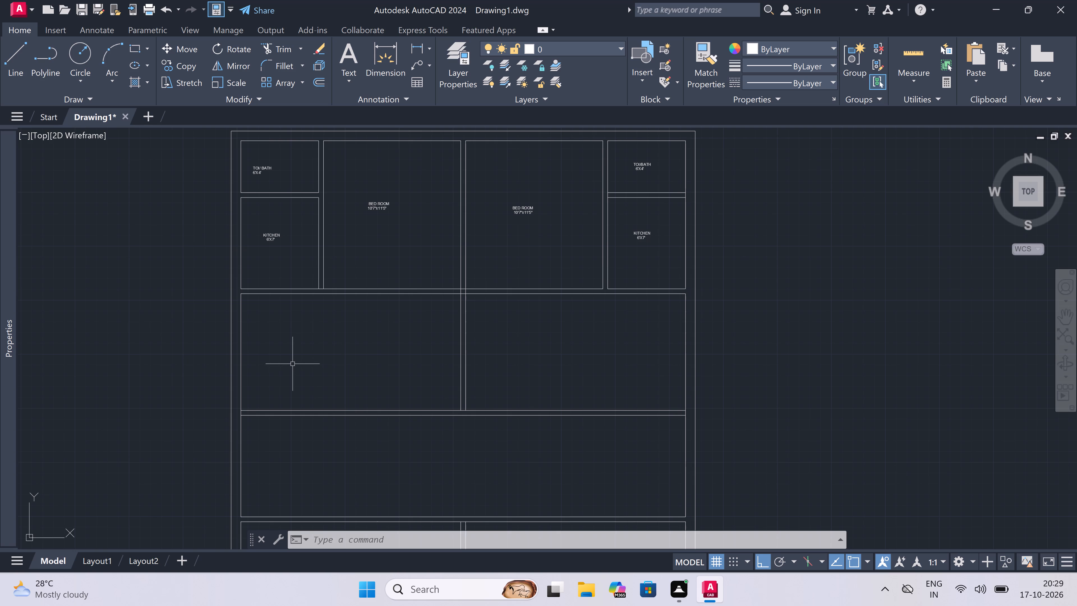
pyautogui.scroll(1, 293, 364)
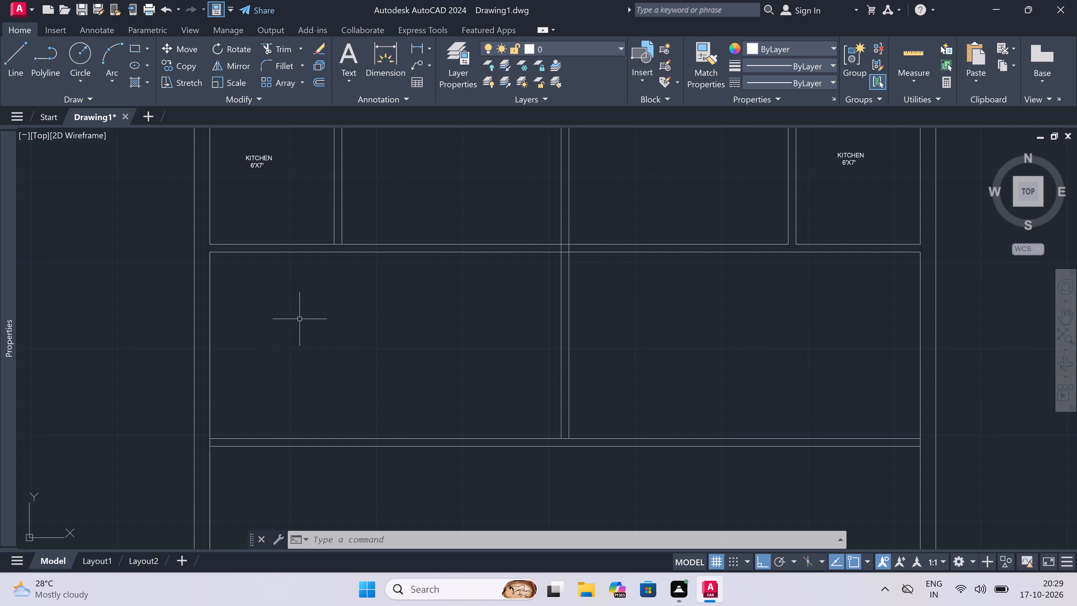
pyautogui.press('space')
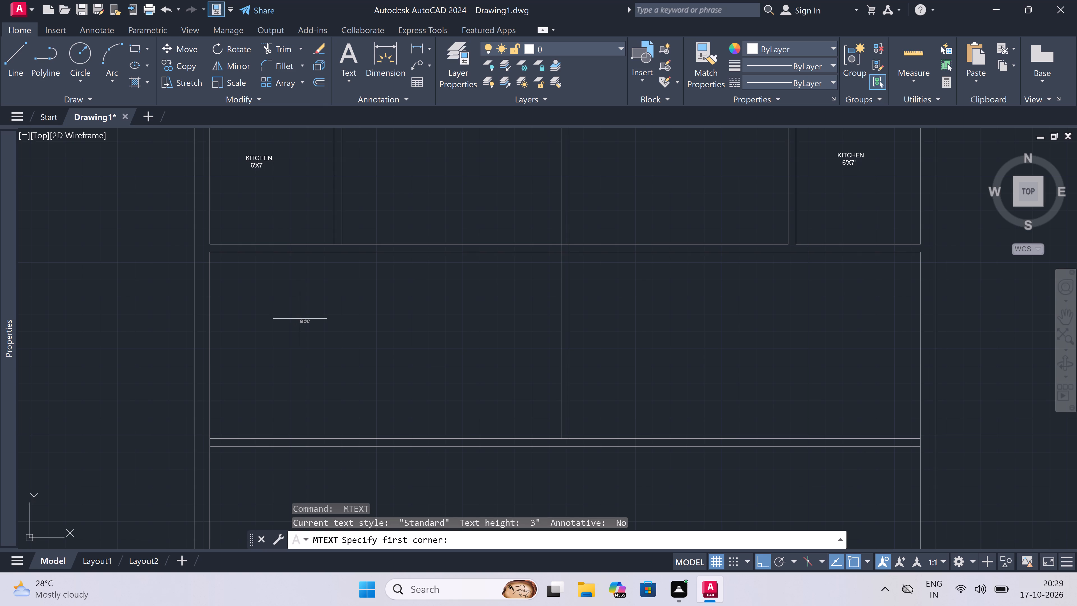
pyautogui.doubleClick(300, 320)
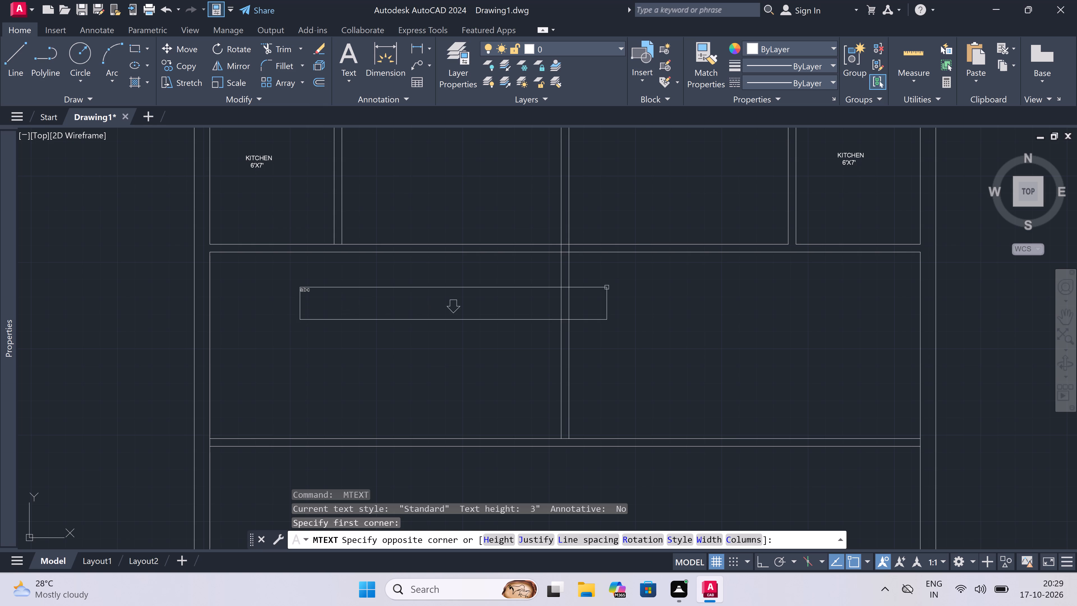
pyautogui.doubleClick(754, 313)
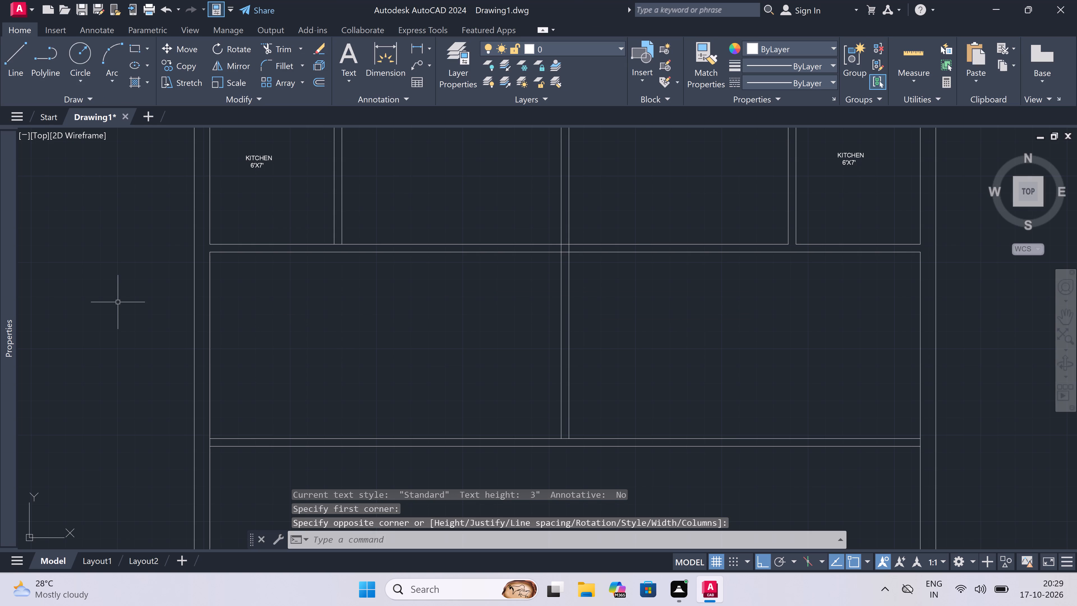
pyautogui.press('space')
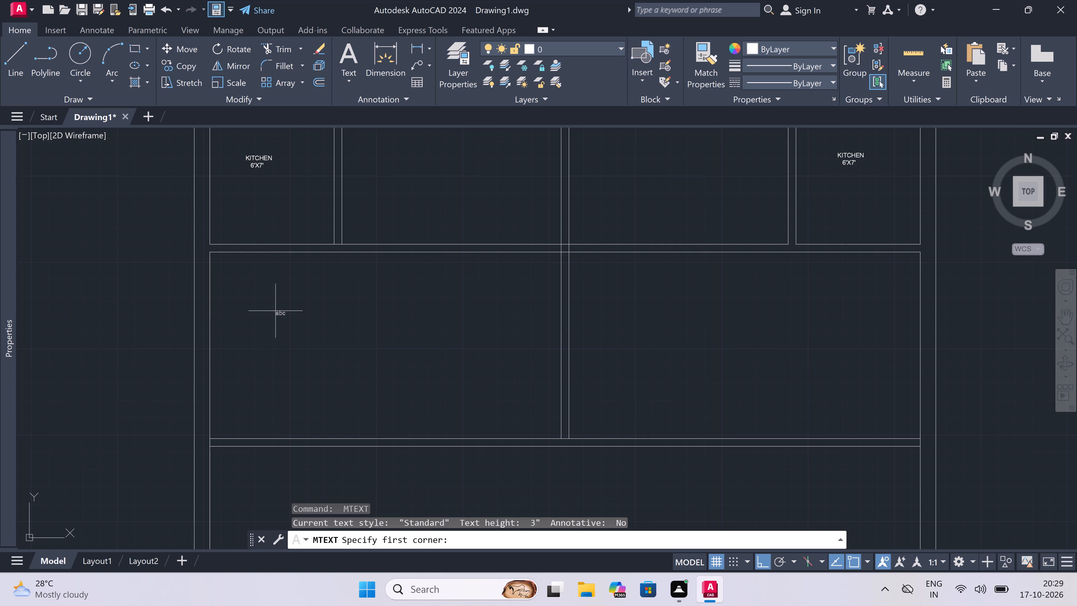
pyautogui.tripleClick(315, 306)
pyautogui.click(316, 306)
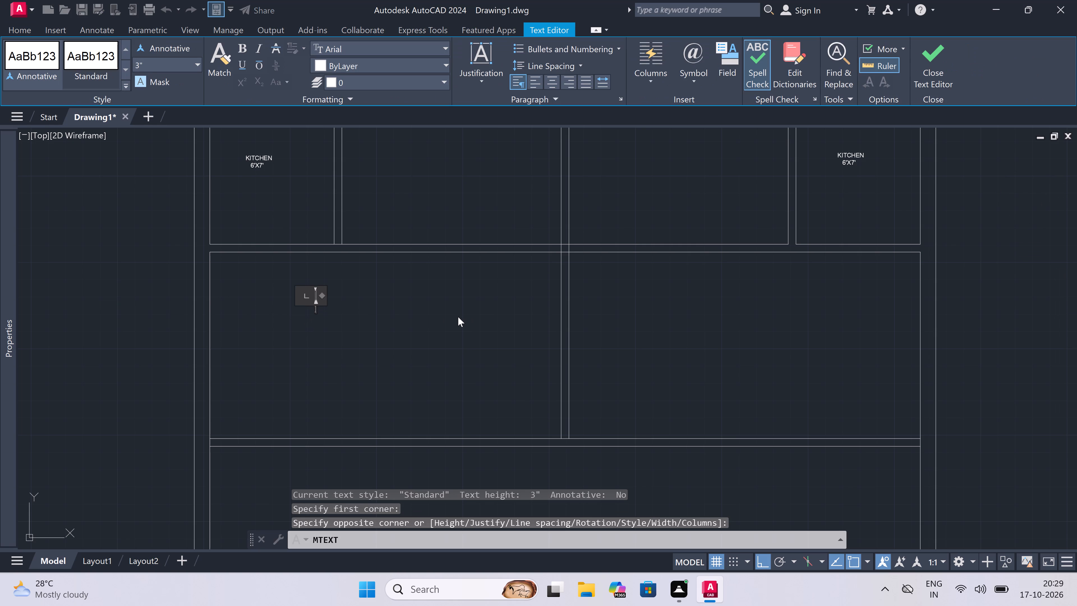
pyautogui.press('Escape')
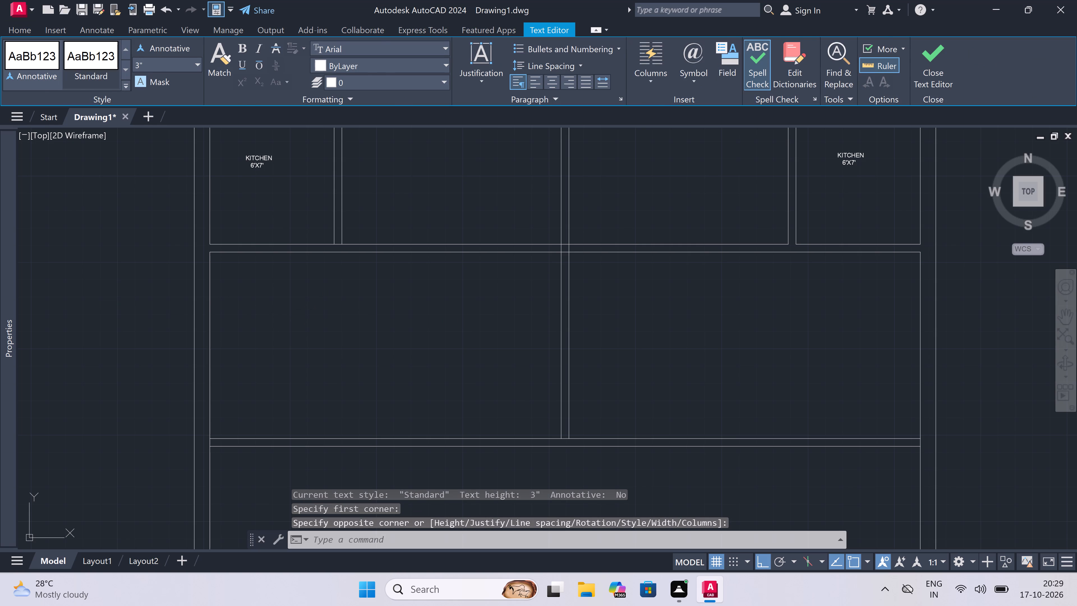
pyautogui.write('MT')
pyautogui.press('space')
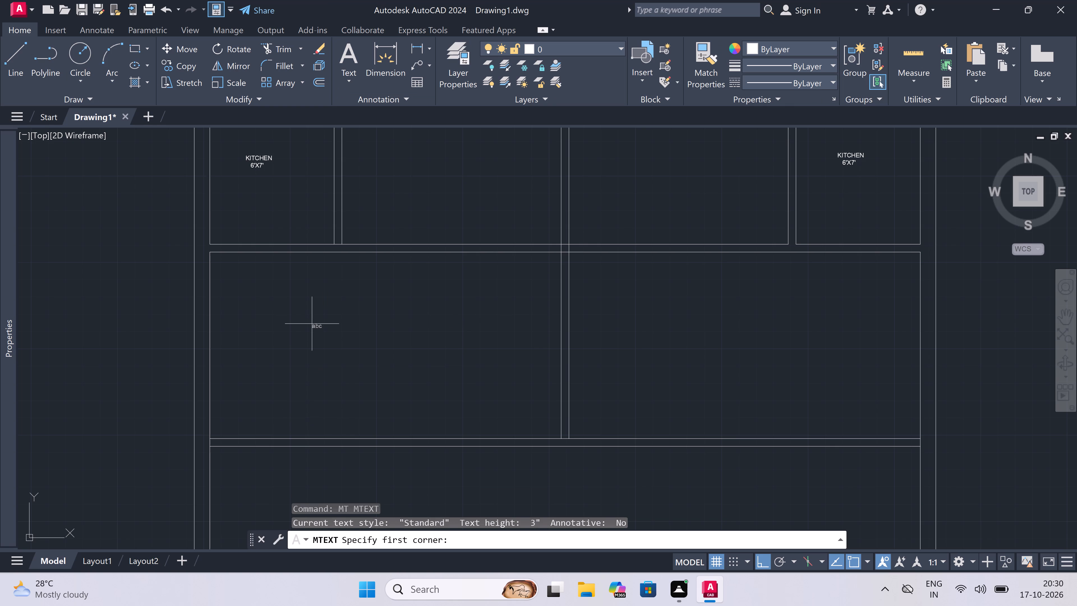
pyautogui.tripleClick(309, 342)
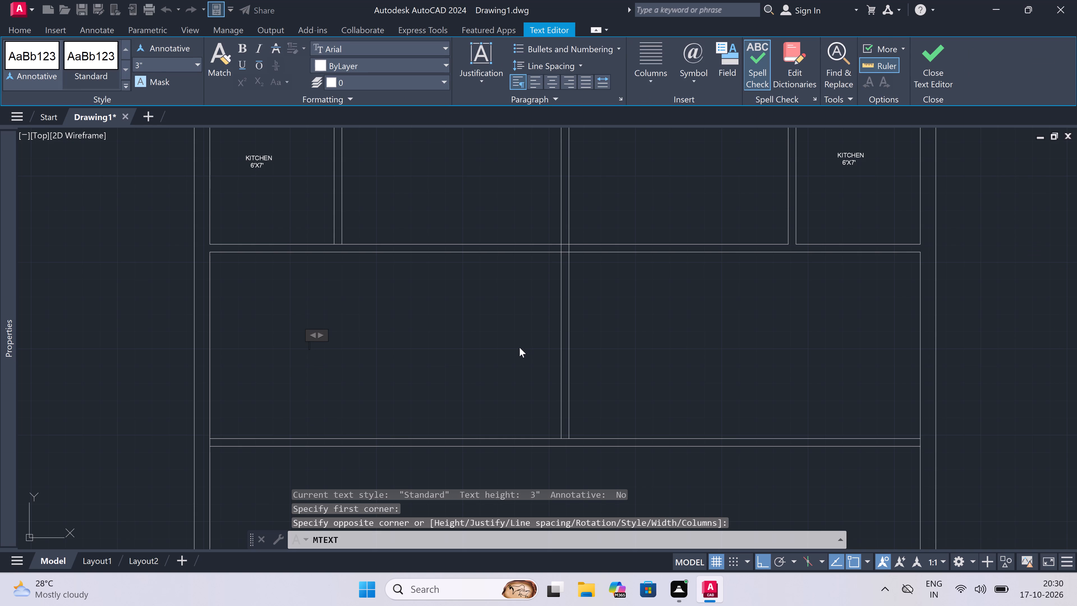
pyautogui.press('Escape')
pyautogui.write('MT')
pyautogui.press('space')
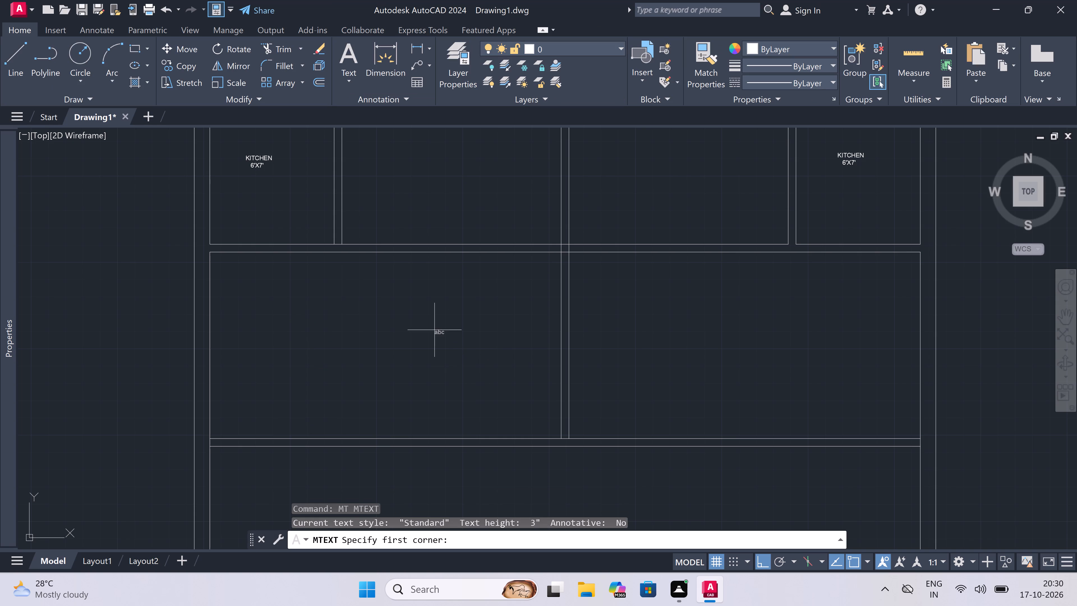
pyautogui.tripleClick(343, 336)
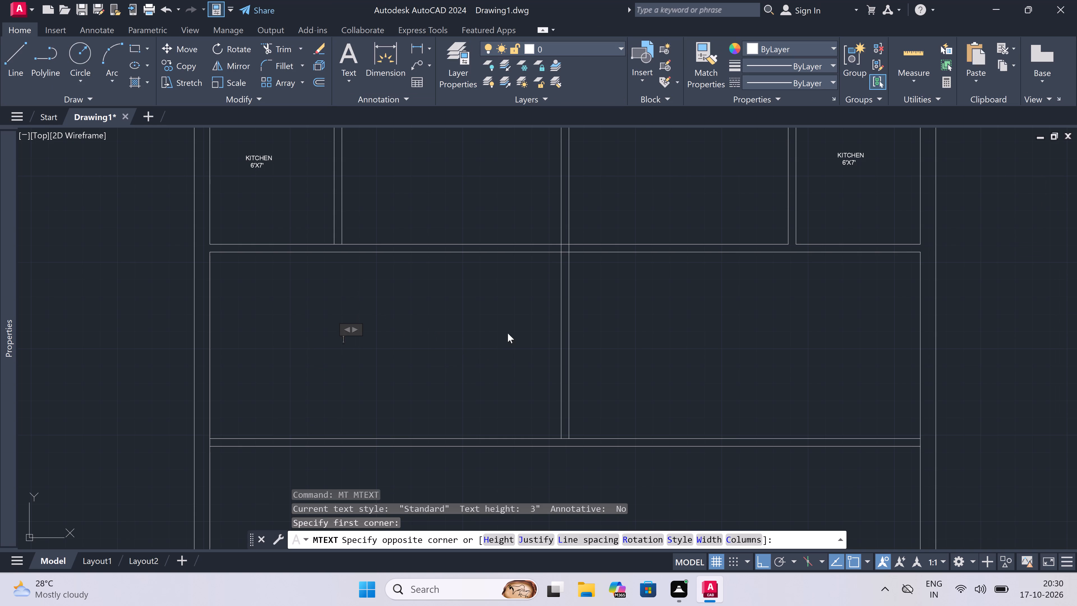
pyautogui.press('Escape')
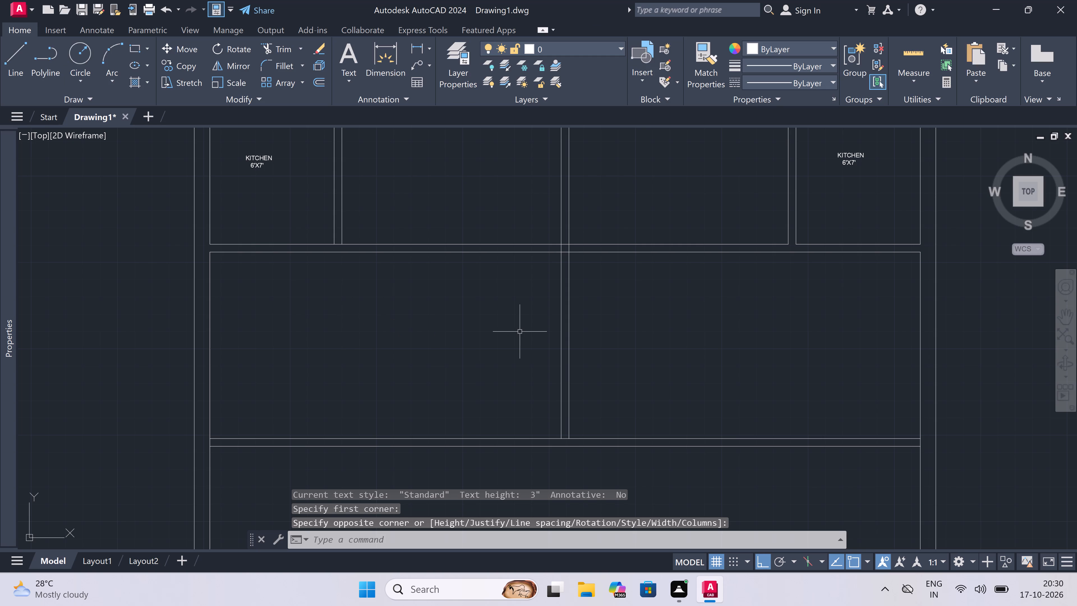
# Add a multiline text label in the plan's left-hand room below the kitchen and bedroom reading DINING CUM LIVING, indented four spaces.
pyautogui.write('MT')
pyautogui.press('space')
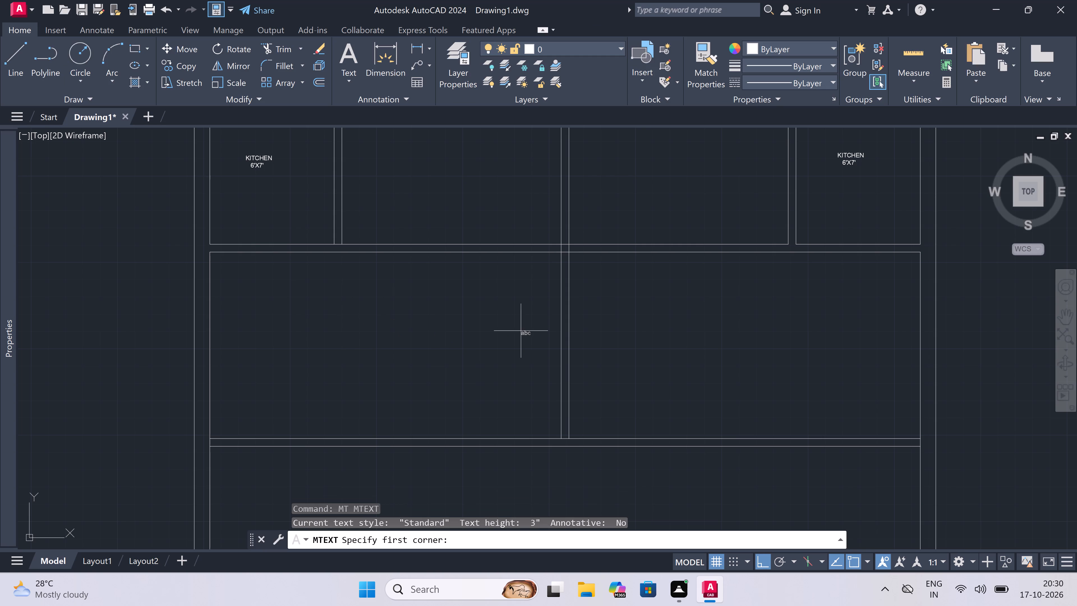
pyautogui.doubleClick(314, 336)
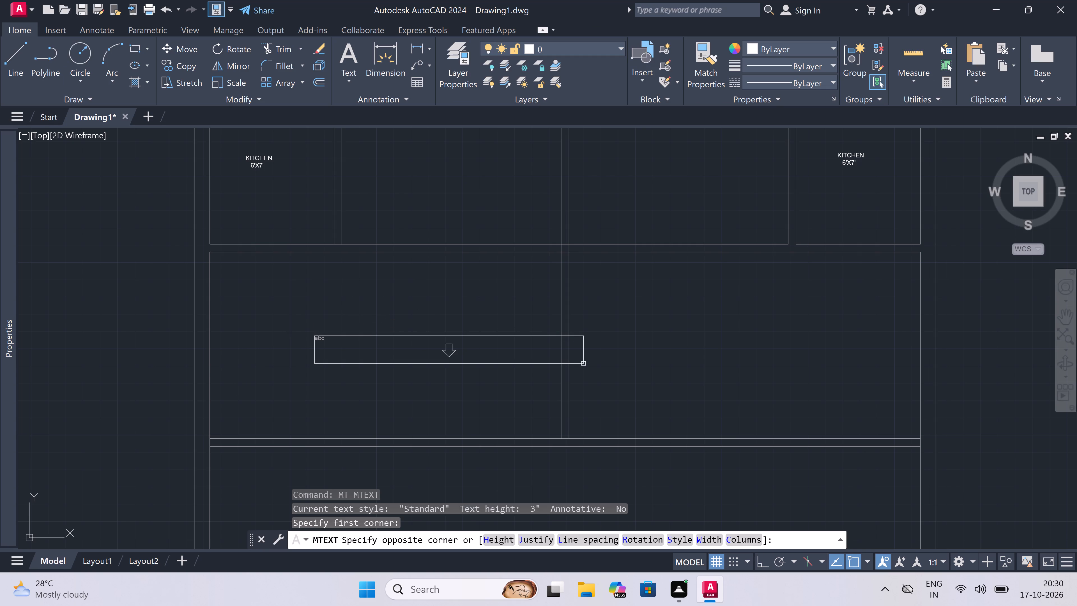
pyautogui.doubleClick(588, 354)
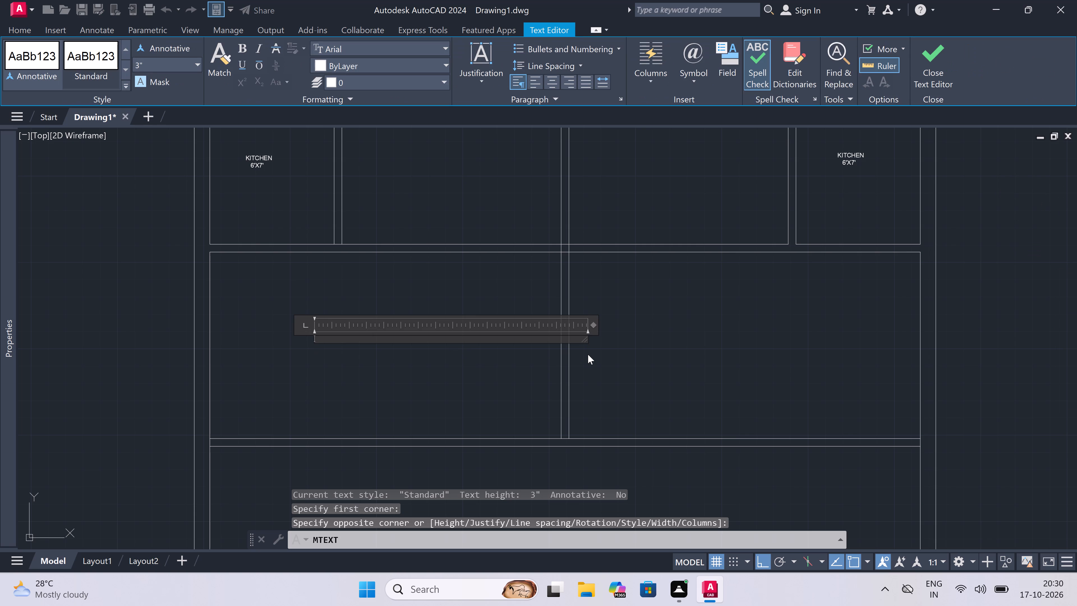
pyautogui.press('space')
pyautogui.press('space')
pyautogui.press('space')
pyautogui.press('space')
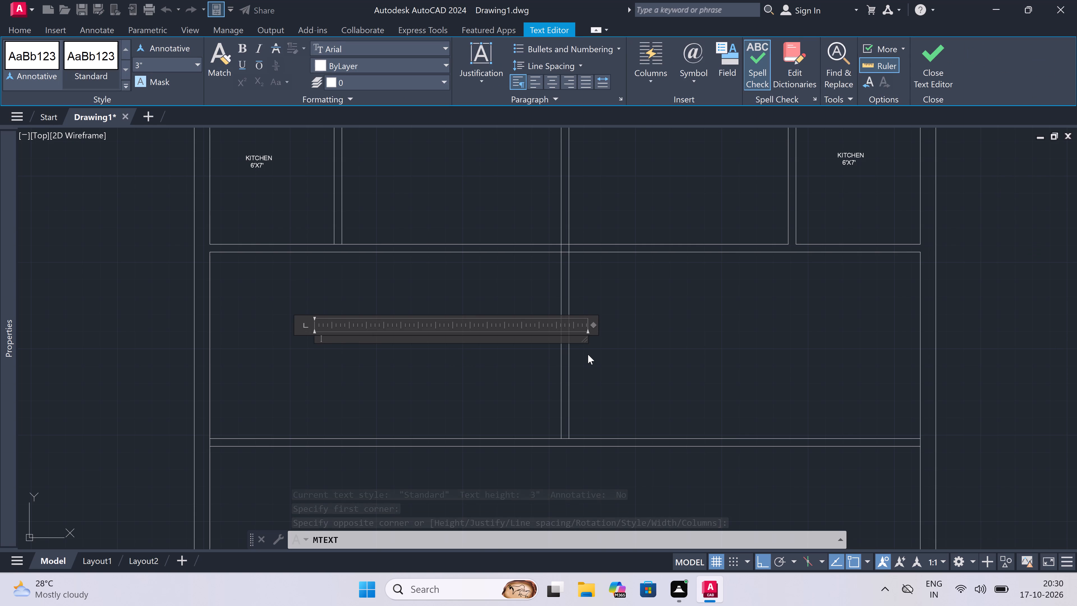
pyautogui.write('DI')
pyautogui.write('NING')
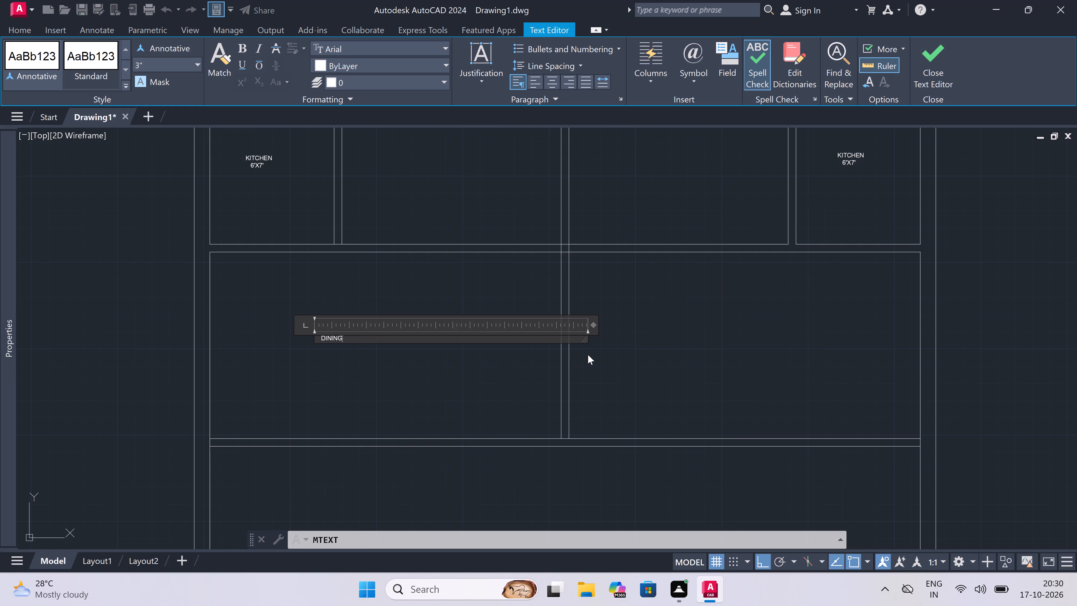
pyautogui.press('space')
pyautogui.write('C')
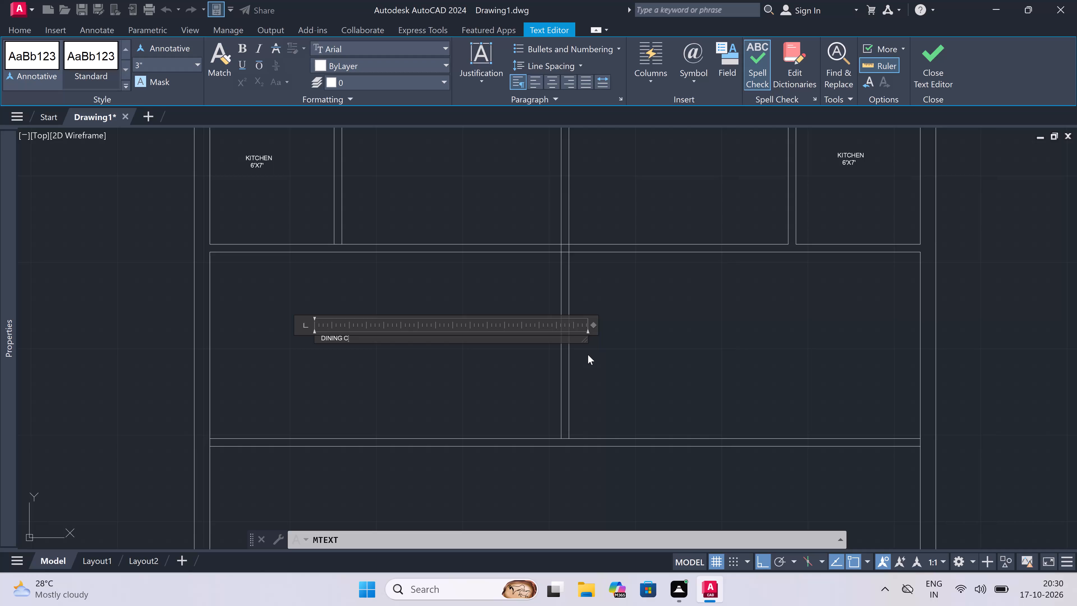
pyautogui.write('UM')
pyautogui.press('space')
pyautogui.write('LIVING')
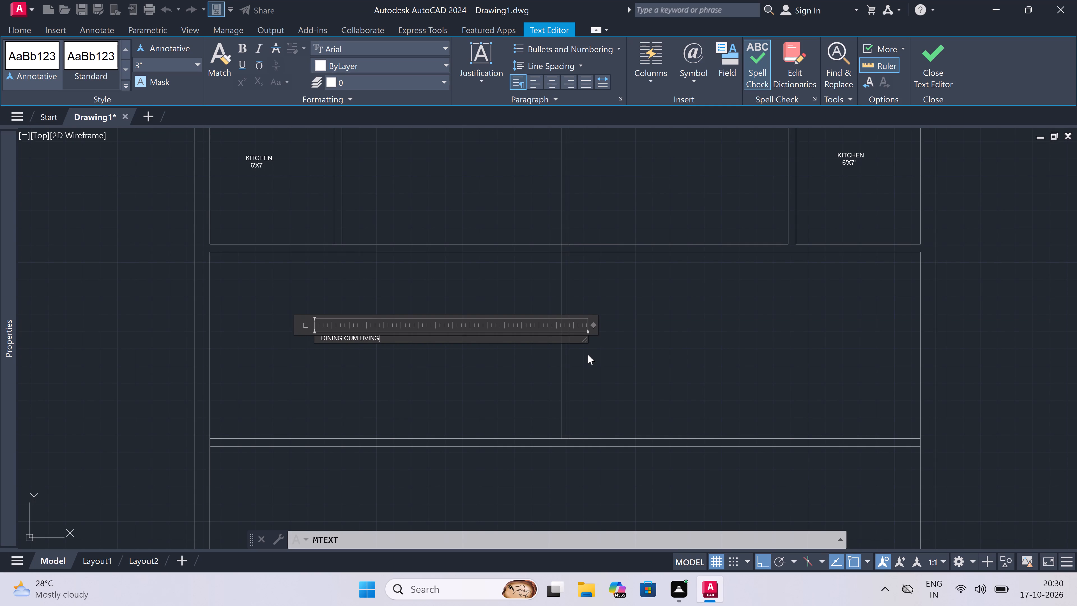
# Enter 17'X9' on a second line under DINING CUM LIVING, indented ten spaces, and finish the label.
pyautogui.press('Return')
pyautogui.press('space')
pyautogui.press('space')
pyautogui.press('space')
pyautogui.press('space')
pyautogui.press('space')
pyautogui.press('space')
pyautogui.press('space')
pyautogui.press('space')
pyautogui.press('space')
pyautogui.press('space')
pyautogui.press('1')
pyautogui.write("7'")
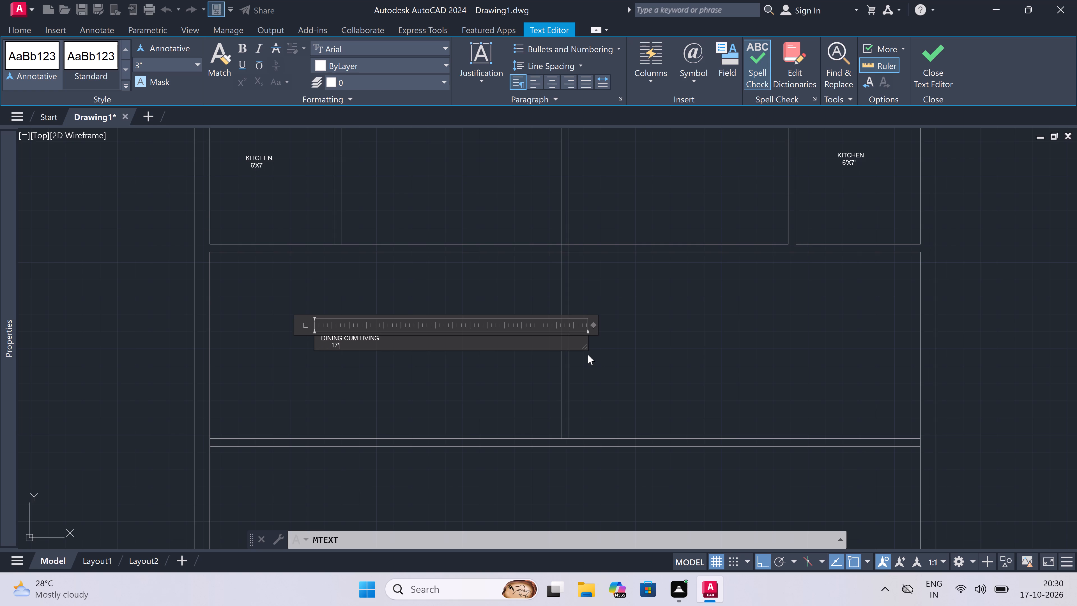
pyautogui.press('x')
pyautogui.write("9'")
pyautogui.click(644, 330)
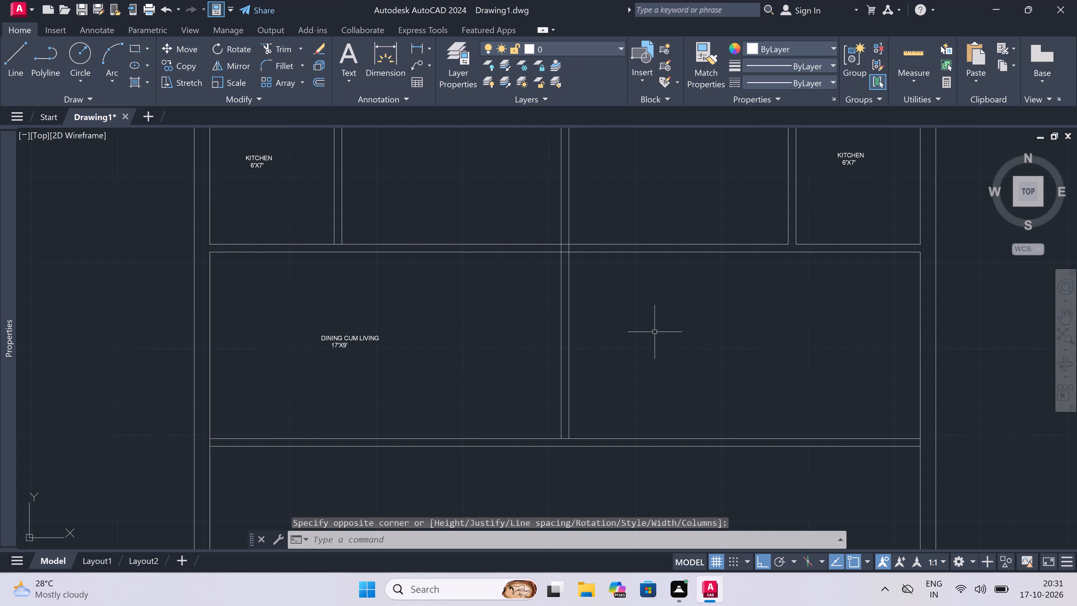
# Add a multiline text label in the plan's matching right-hand room reading DINING CUM LIVING, indented six spaces.
pyautogui.click(655, 332)
pyautogui.click(655, 332)
pyautogui.write('MT')
pyautogui.press('space')
pyautogui.click(655, 332)
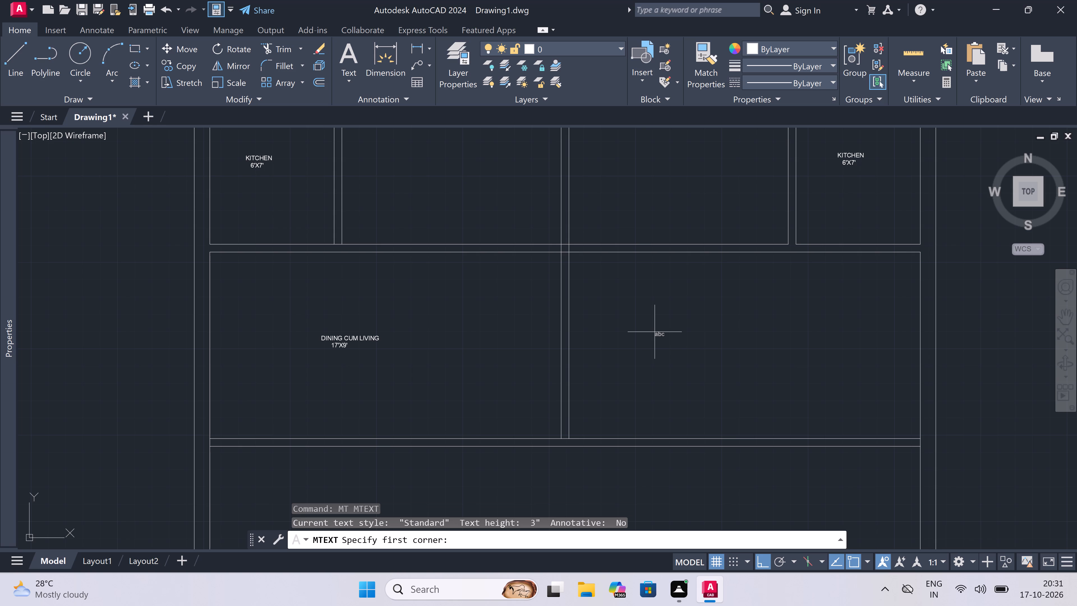
pyautogui.click(655, 332)
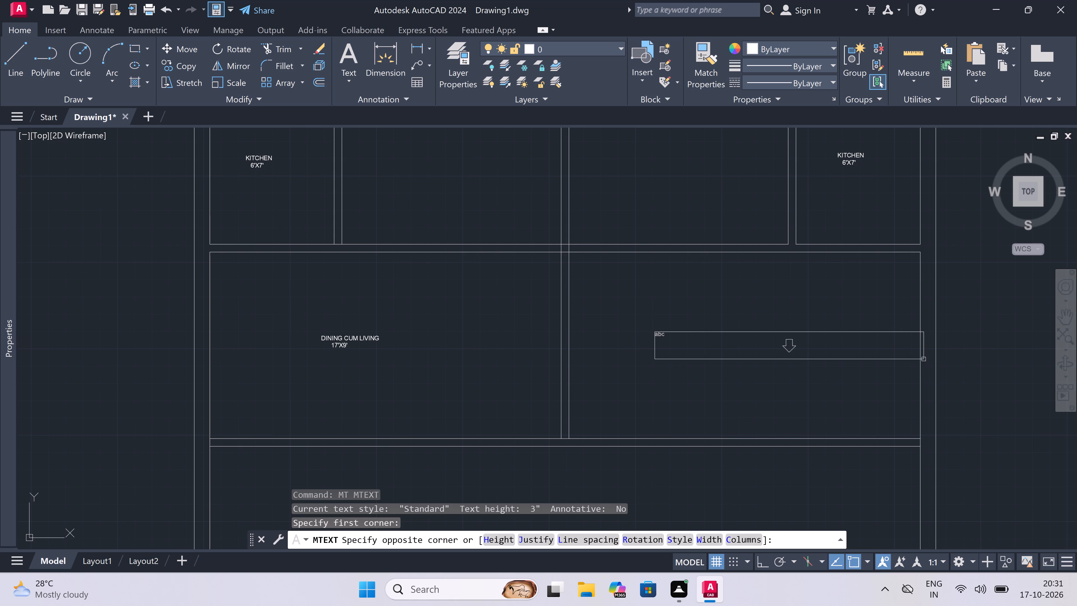
pyautogui.click(940, 348)
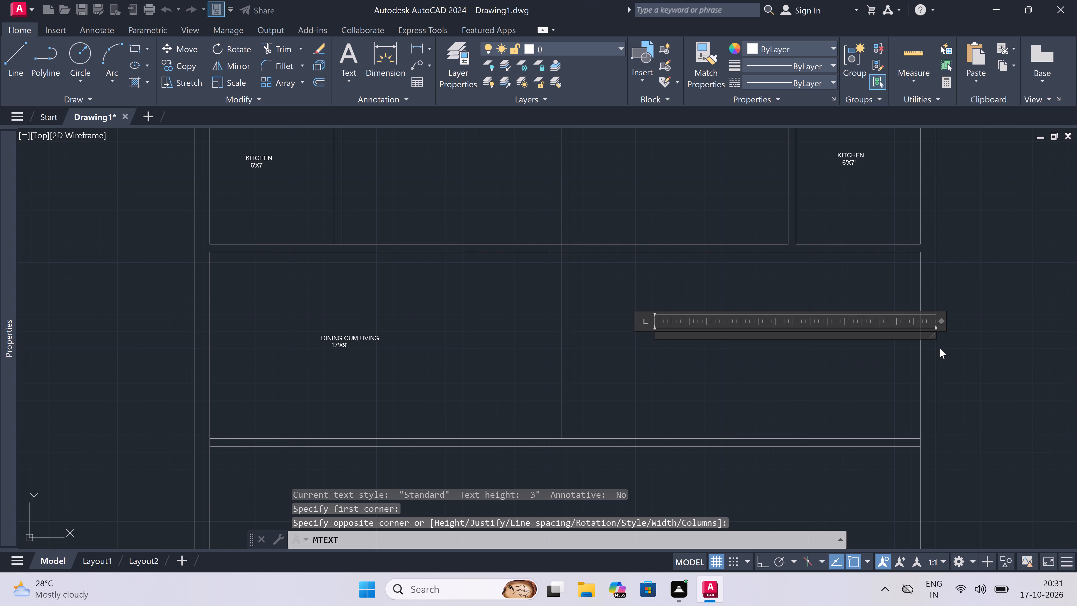
pyautogui.press('space')
pyautogui.press('space')
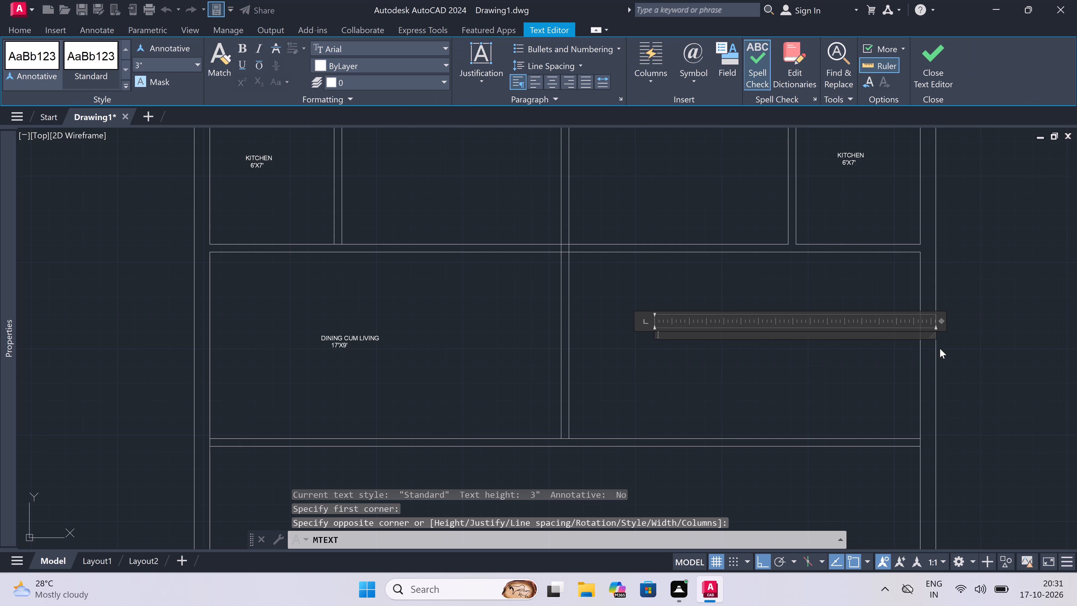
pyautogui.press('space')
pyautogui.press('space')
pyautogui.press('space')
pyautogui.press('space')
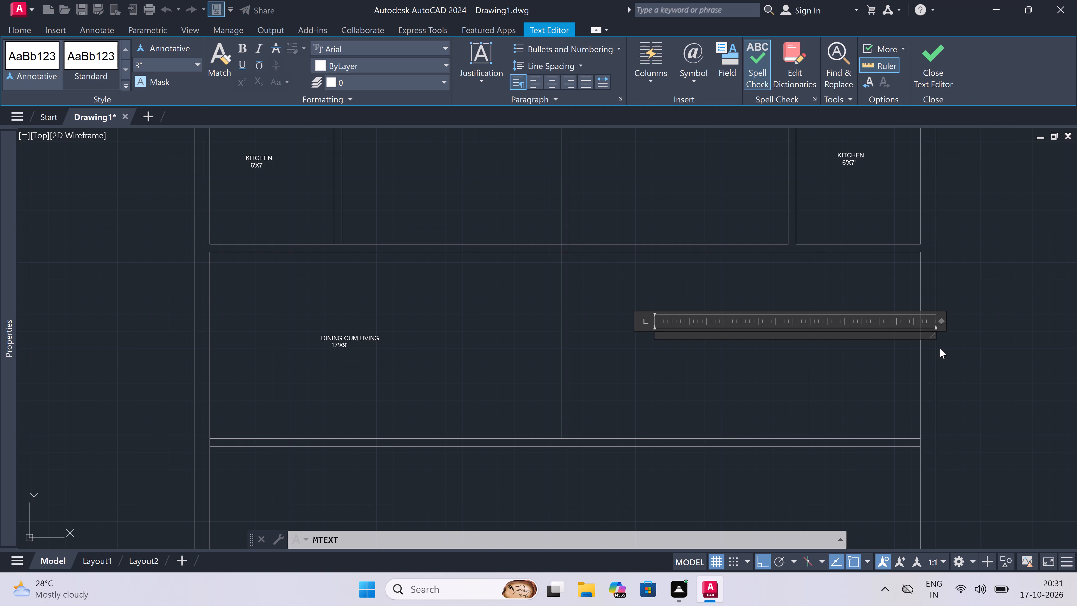
pyautogui.write('DINI')
pyautogui.press('g')
pyautogui.press('BackSpace')
pyautogui.write('NG')
pyautogui.press('space')
pyautogui.write('CUM')
pyautogui.press('space')
pyautogui.write('LIVING')
# Enter 17'X9' on a second line under the right-hand room's DINING CUM LIVING, indented ten spaces, and finish the label.
pyautogui.press('Return')
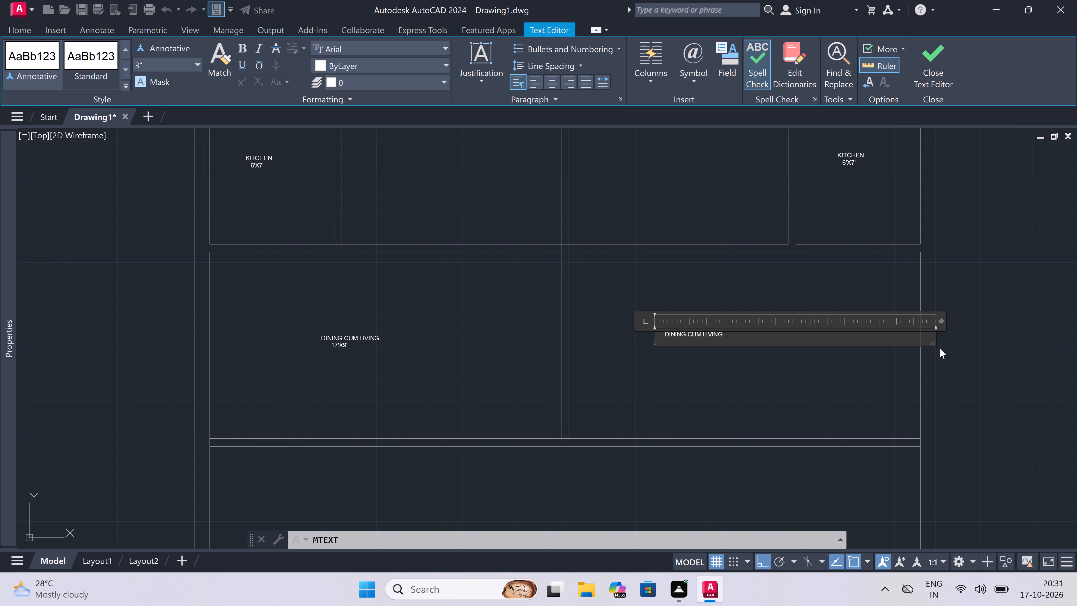
pyautogui.press('space')
pyautogui.press('space')
pyautogui.press('space')
pyautogui.press('space')
pyautogui.press('space')
pyautogui.press('space')
pyautogui.press('space')
pyautogui.press('space')
pyautogui.press('space')
pyautogui.press('space')
pyautogui.press('1')
pyautogui.write("9'X9'")
pyautogui.press('BackSpace')
pyautogui.press('BackSpace')
pyautogui.press('BackSpace')
pyautogui.press('BackSpace')
pyautogui.press('BackSpace')
pyautogui.press('7')
pyautogui.press("'")
pyautogui.write("X9'")
pyautogui.scroll(-3, 424, 437)
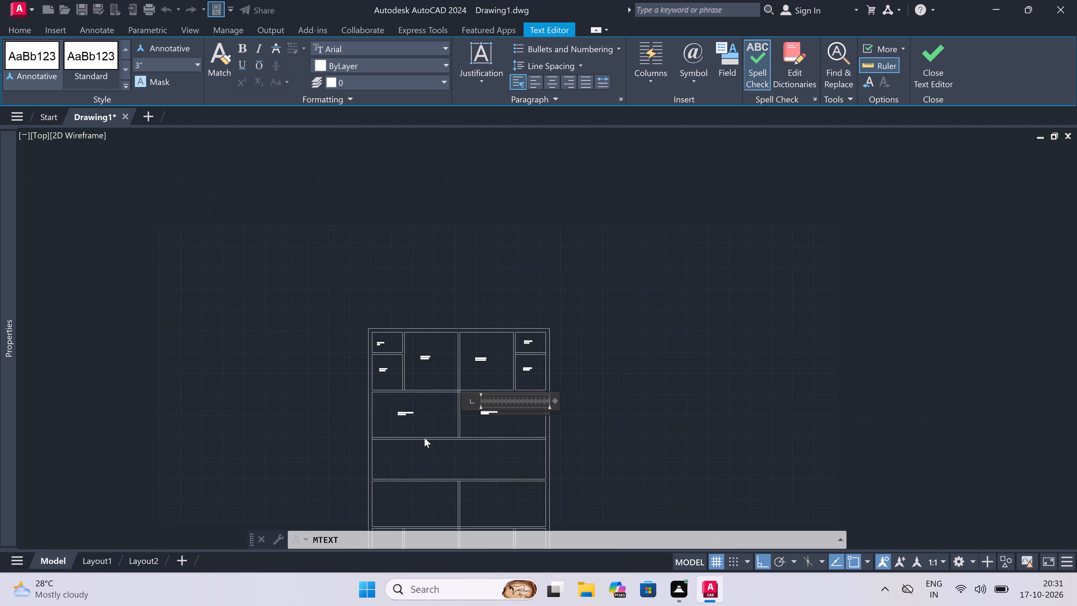
pyautogui.scroll(2, 412, 511)
pyautogui.scroll(1, 413, 468)
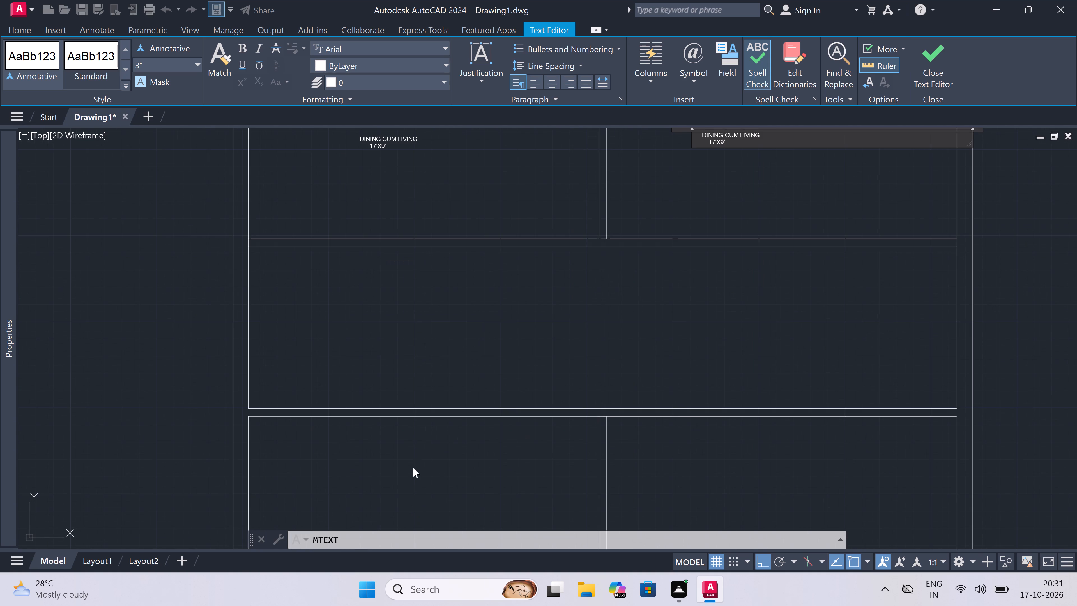
pyautogui.scroll(-2, 413, 468)
pyautogui.scroll(2, 413, 467)
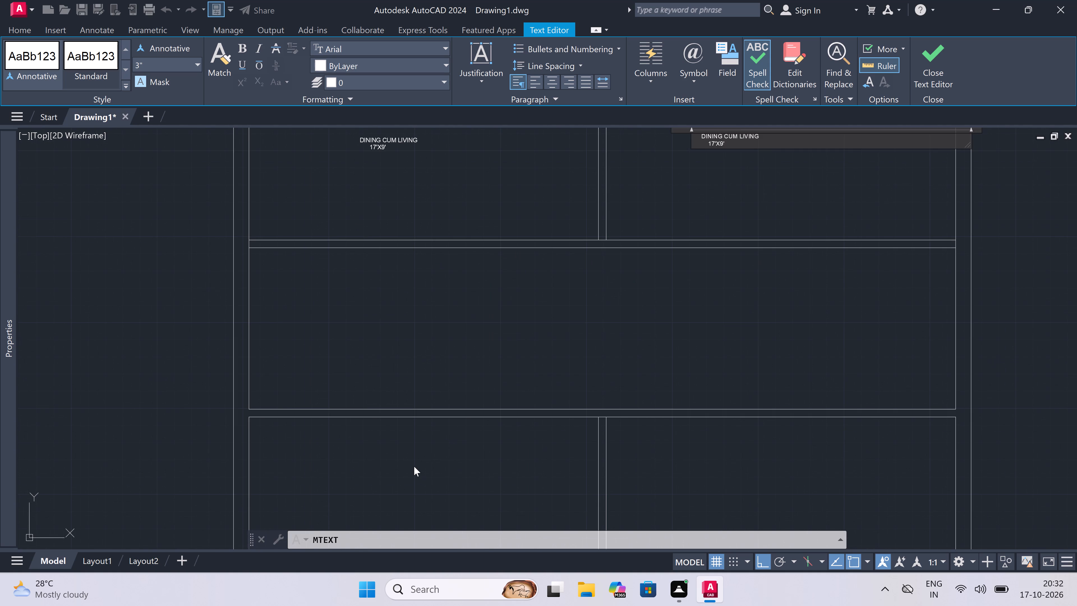
pyautogui.click(414, 466)
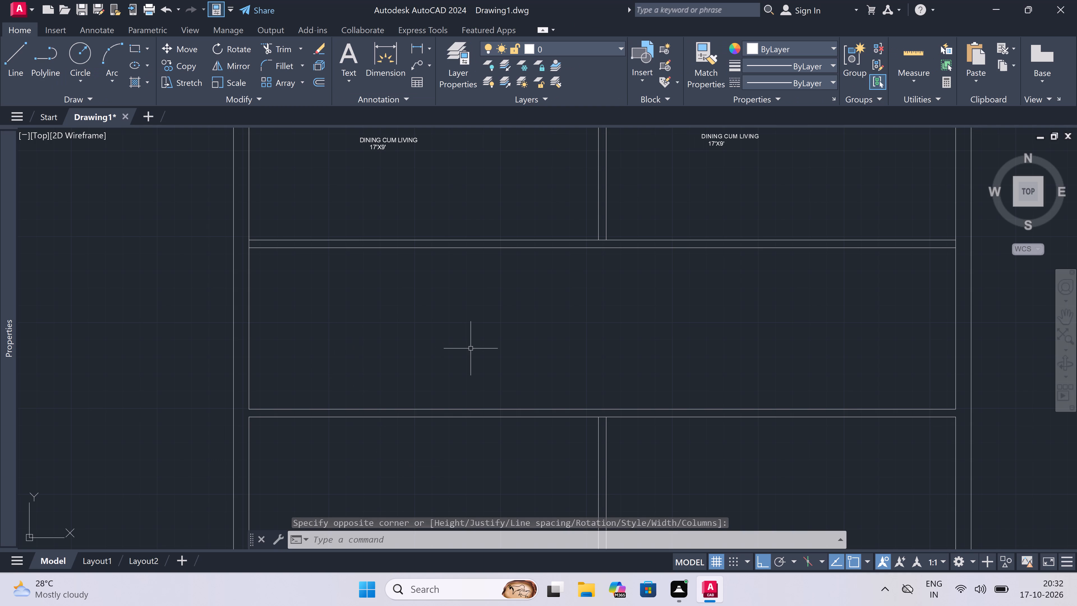
# Add a multiline text label in the right part of the full-width space below the dining rooms reading SERVICE ROOM, indented two spaces.
pyautogui.scroll(-1, 493, 347)
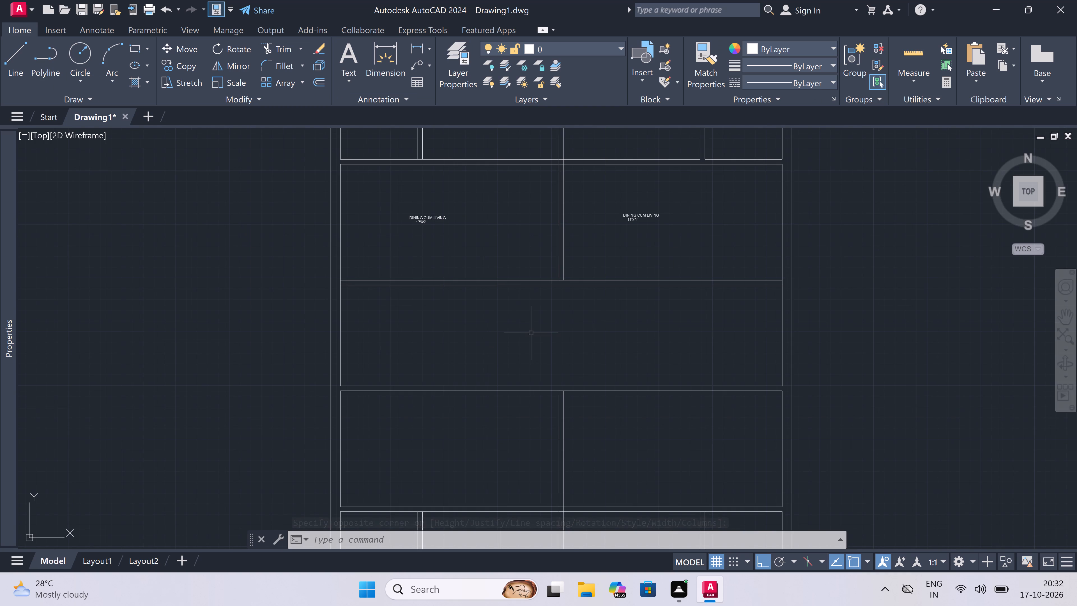
pyautogui.scroll(1, 532, 334)
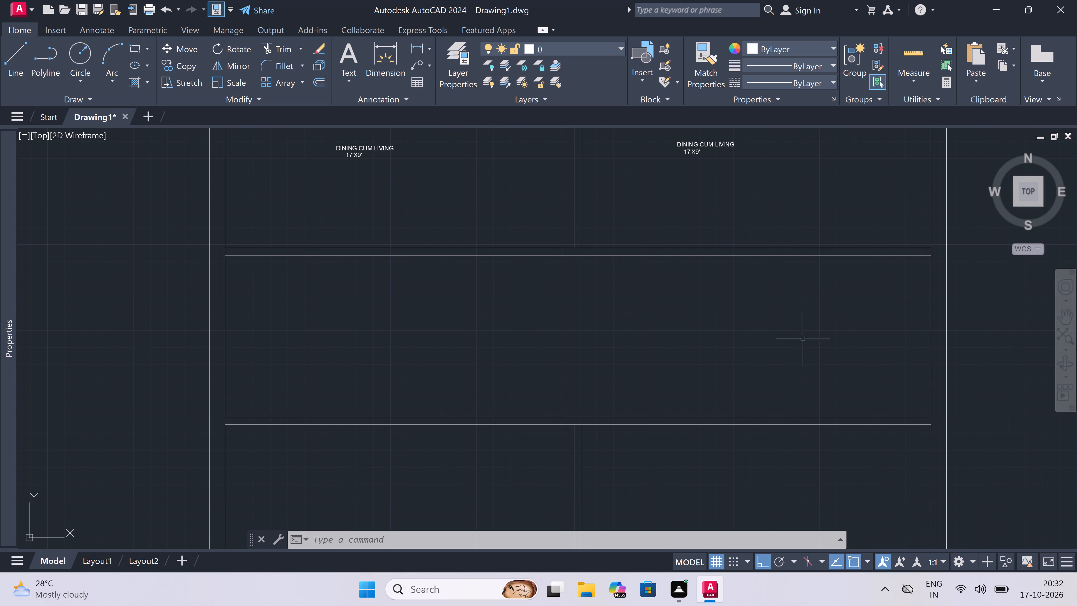
pyautogui.doubleClick(798, 315)
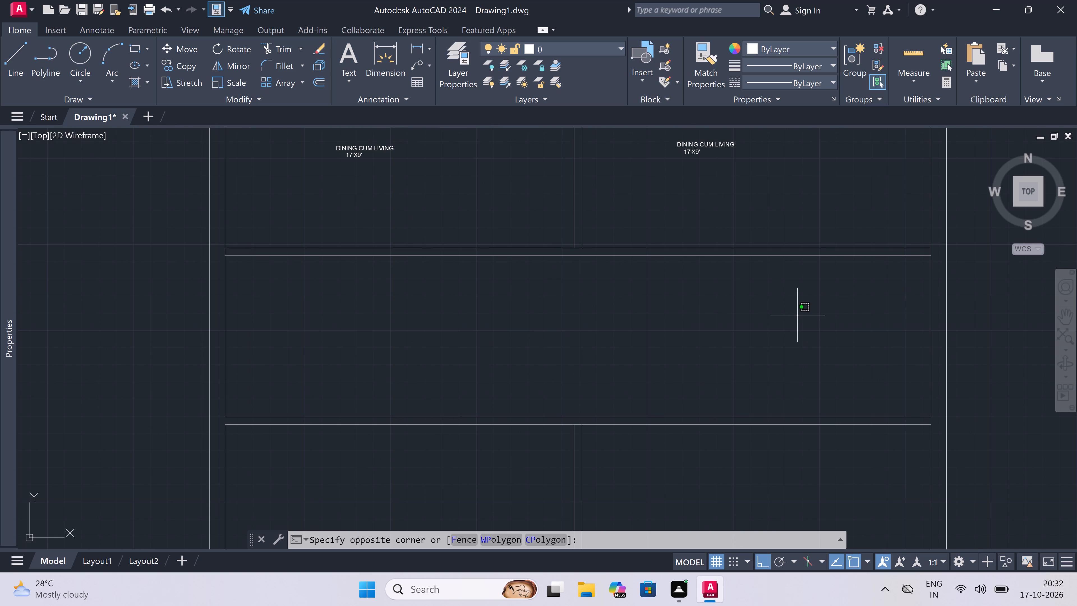
pyautogui.write('MT')
pyautogui.press('space')
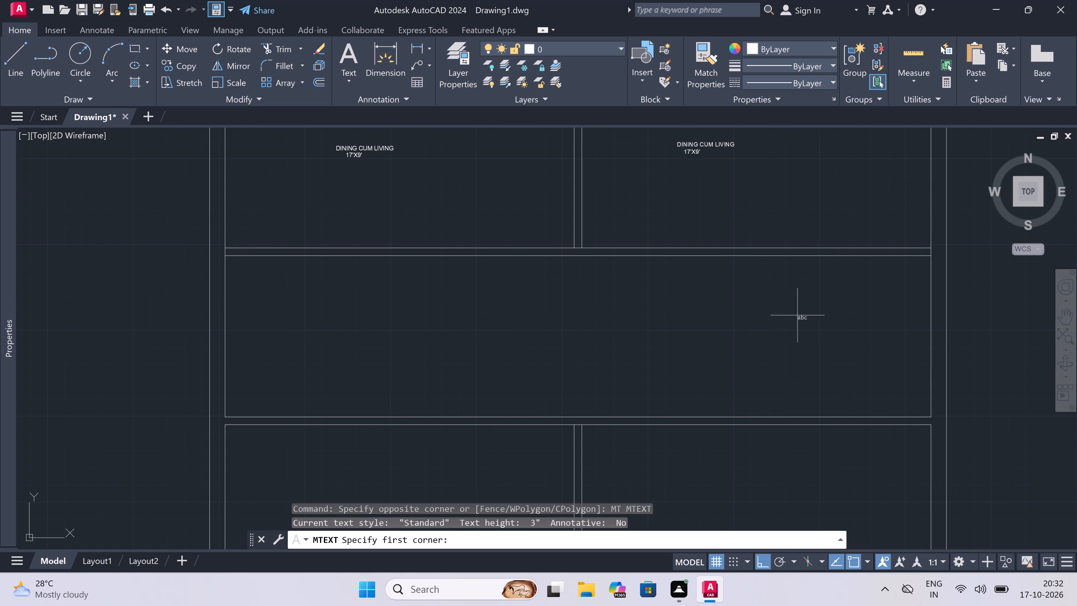
pyautogui.click(798, 315)
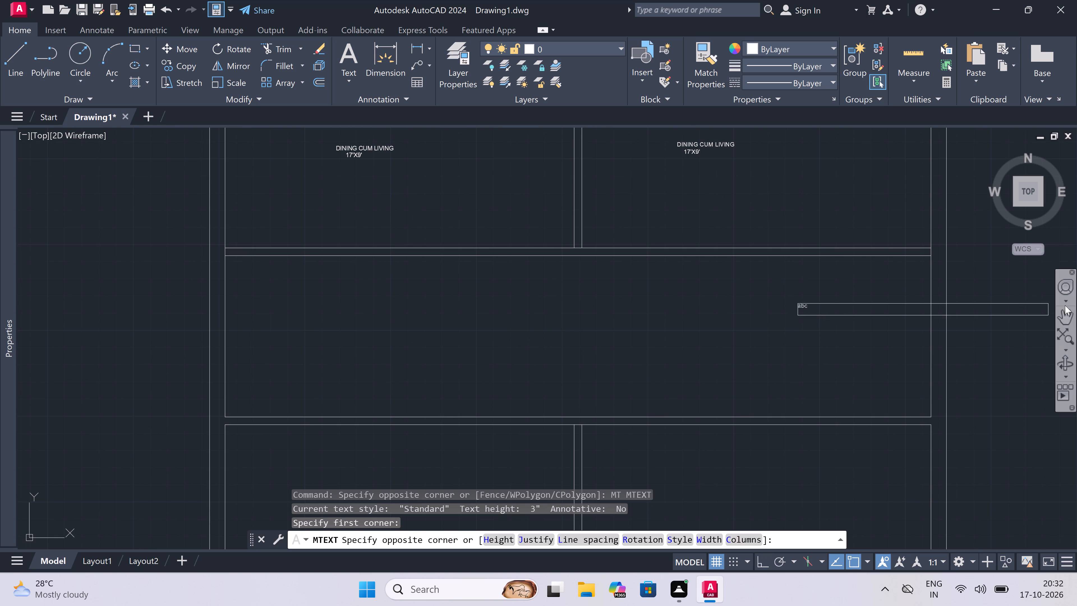
pyautogui.doubleClick(1020, 326)
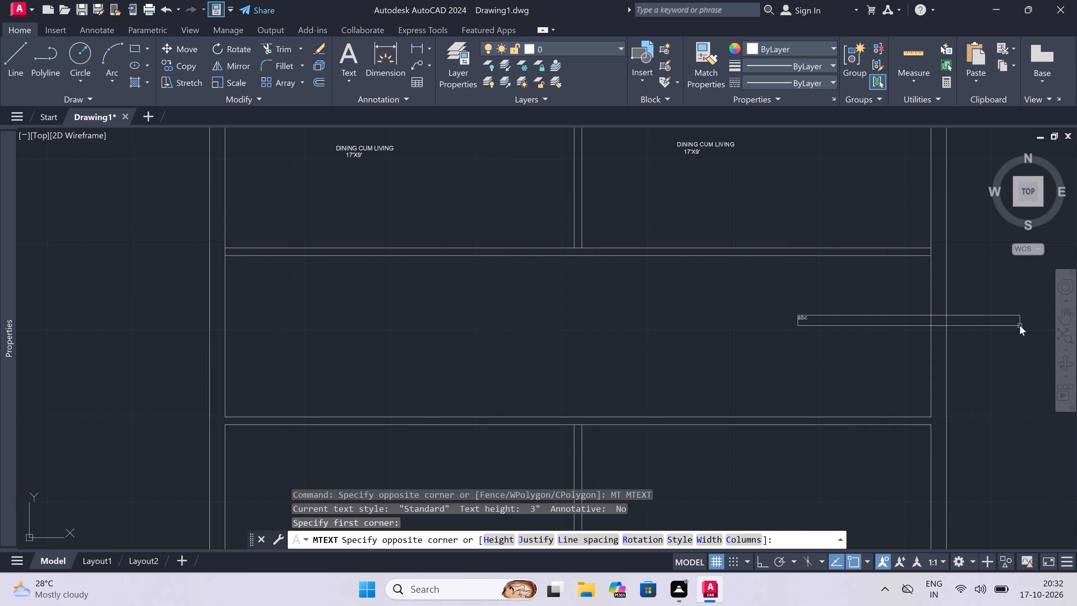
pyautogui.press('space')
pyautogui.press('space')
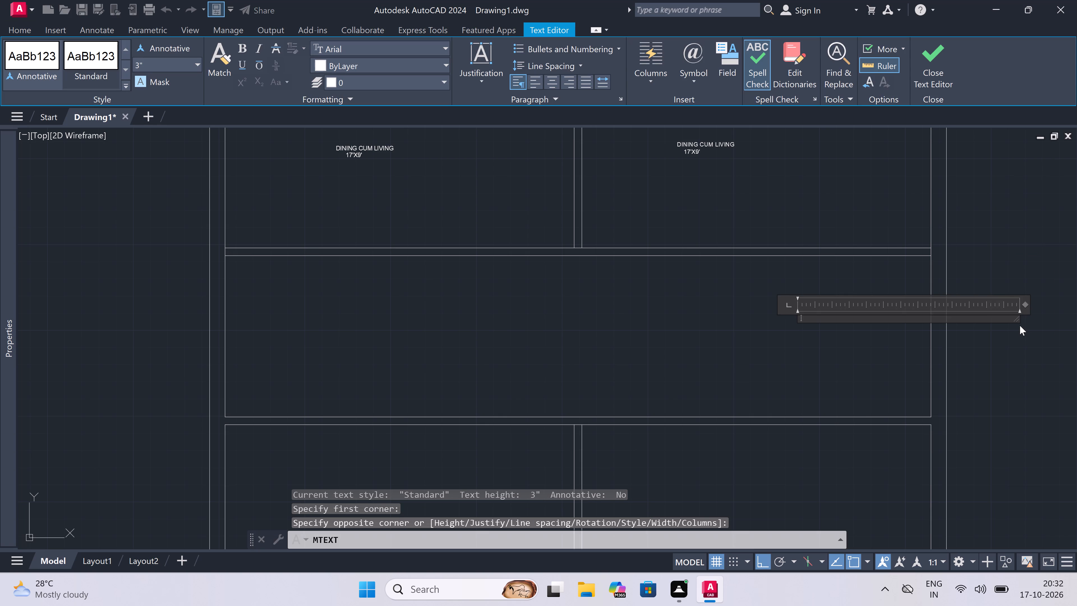
pyautogui.press('s')
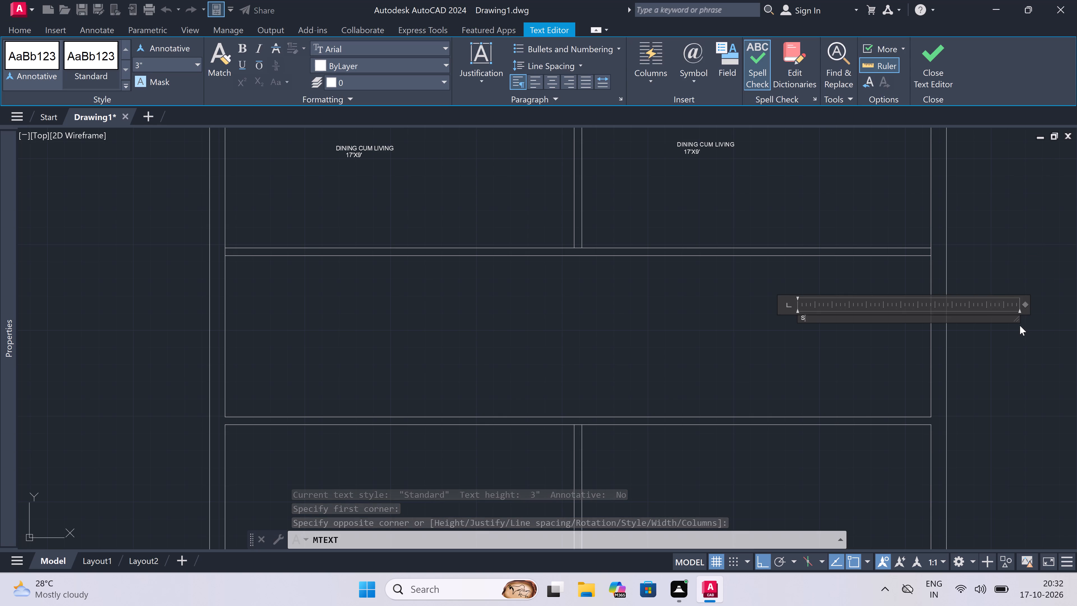
pyautogui.write('ER')
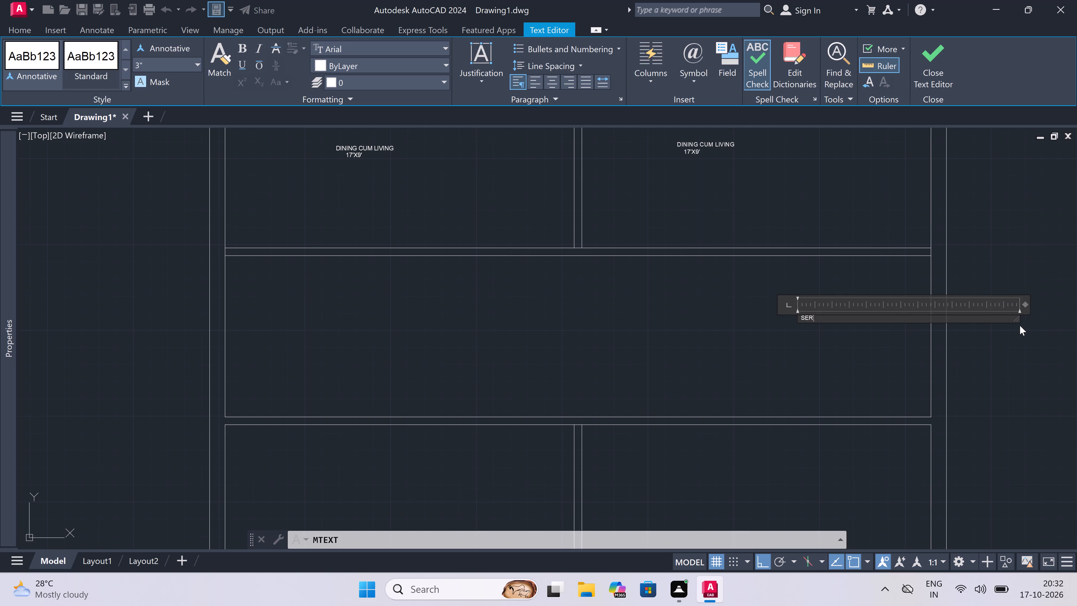
pyautogui.write('VI')
pyautogui.write('CE')
pyautogui.press('space')
pyautogui.write('ROOM')
# Enter the size 10'6"x7'10" on a second line under SERVICE ROOM.
pyautogui.press('Return')
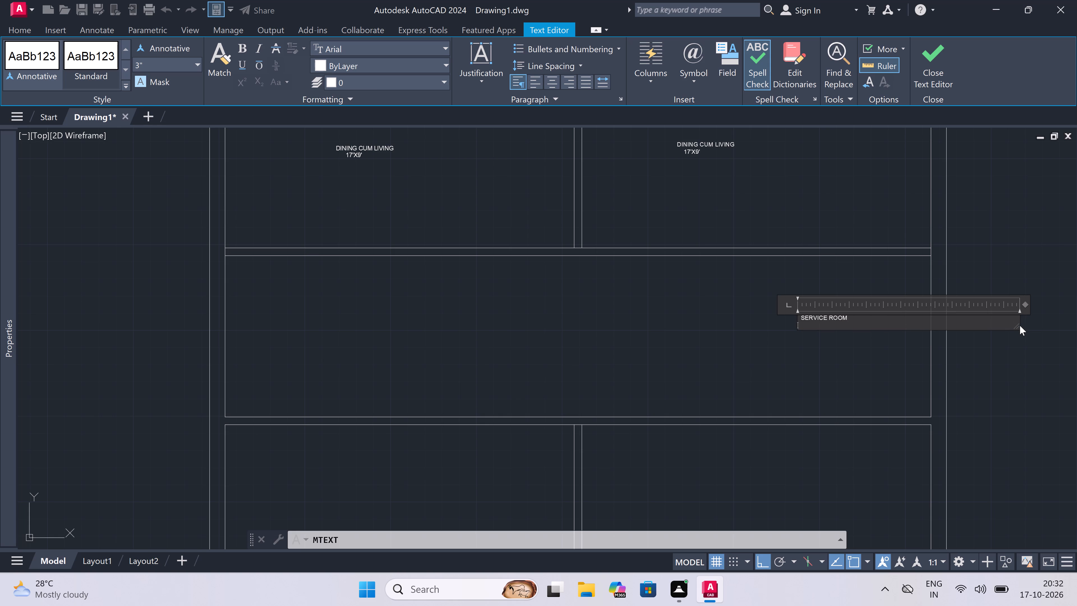
pyautogui.press('1')
pyautogui.write("0'")
pyautogui.press('6')
pyautogui.write("7'")
pyautogui.press('1')
pyautogui.write('0"')
# Indent the SERVICE ROOM label's size line by eight spaces and finish the label.
pyautogui.scroll(1, 671, 412)
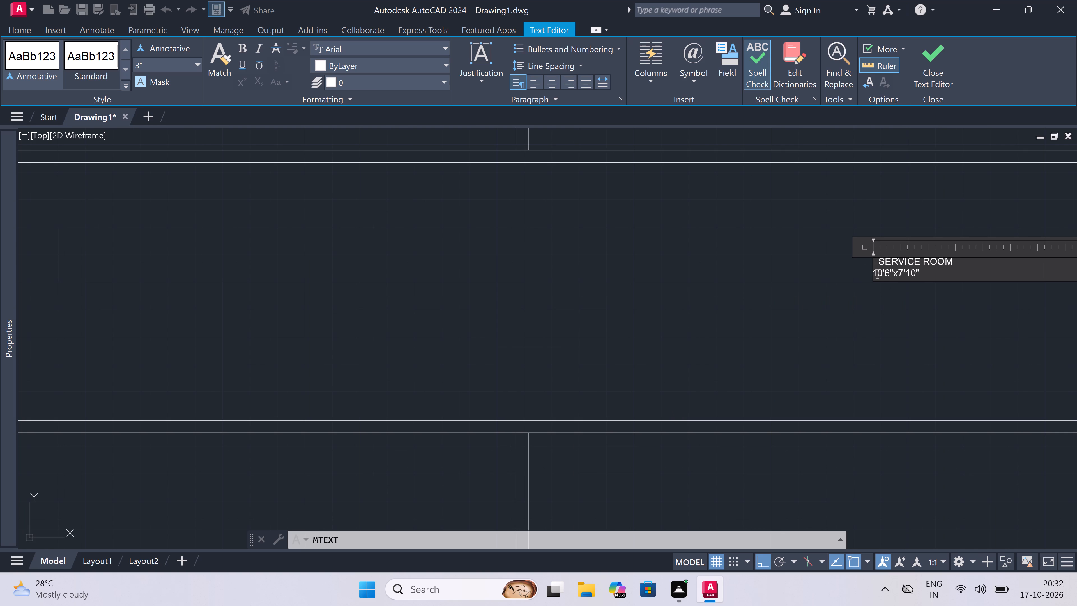
pyautogui.press('BackSpace')
pyautogui.press('space')
pyautogui.press('space')
pyautogui.press('space')
pyautogui.press('space')
pyautogui.press('space')
pyautogui.press('space')
pyautogui.press('space')
pyautogui.press('space')
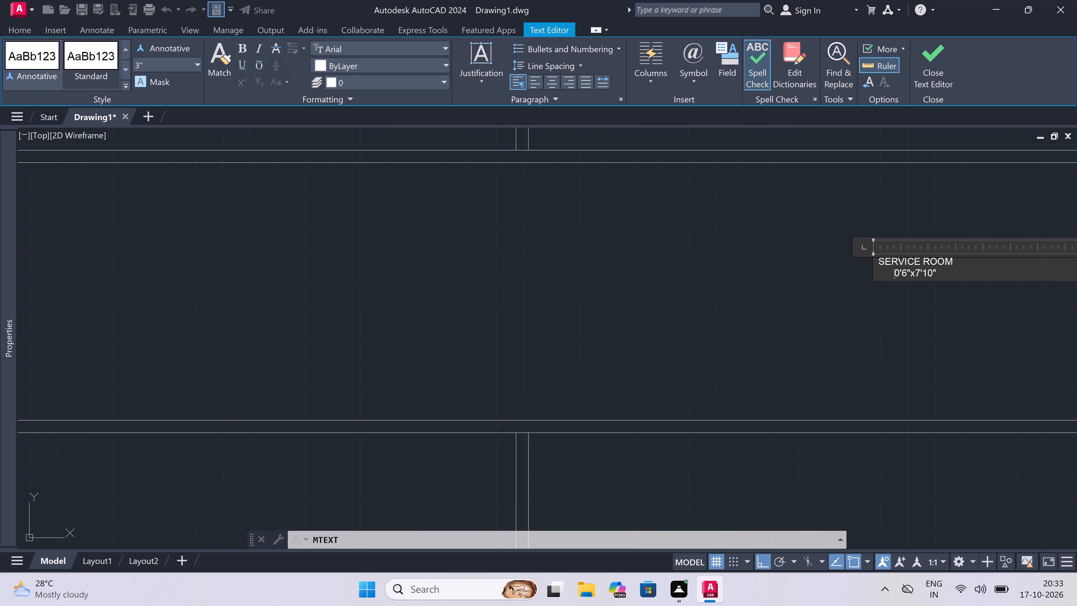
pyautogui.press('1')
pyautogui.scroll(-1, 705, 300)
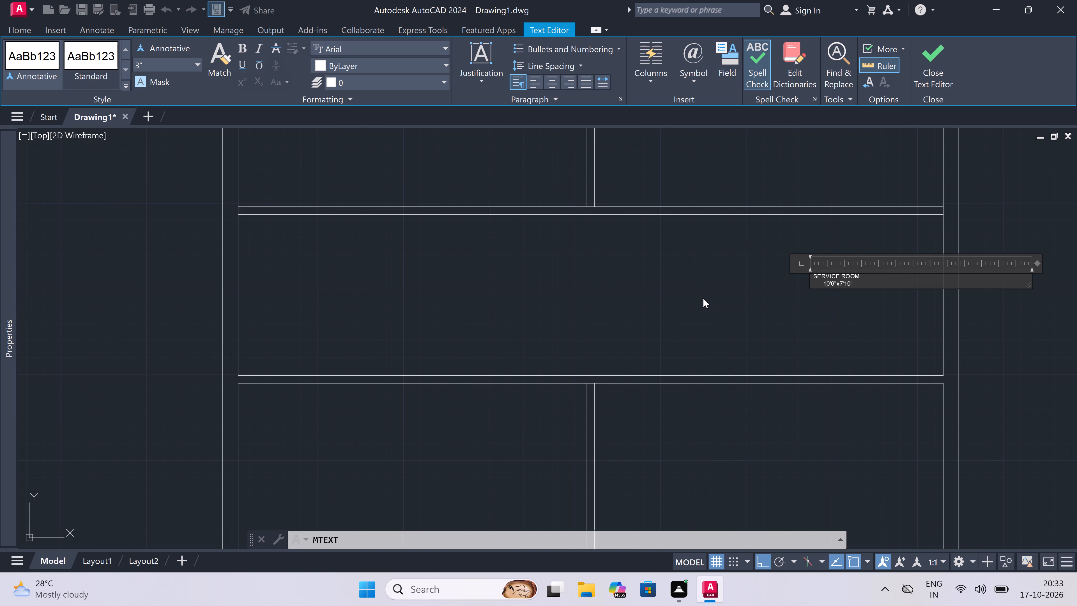
pyautogui.click(563, 265)
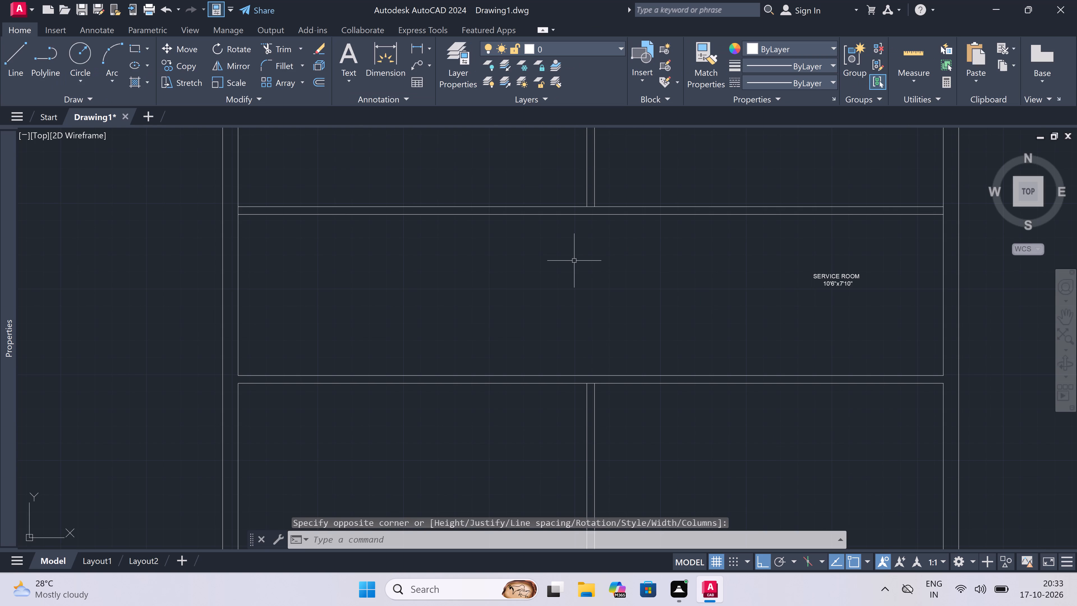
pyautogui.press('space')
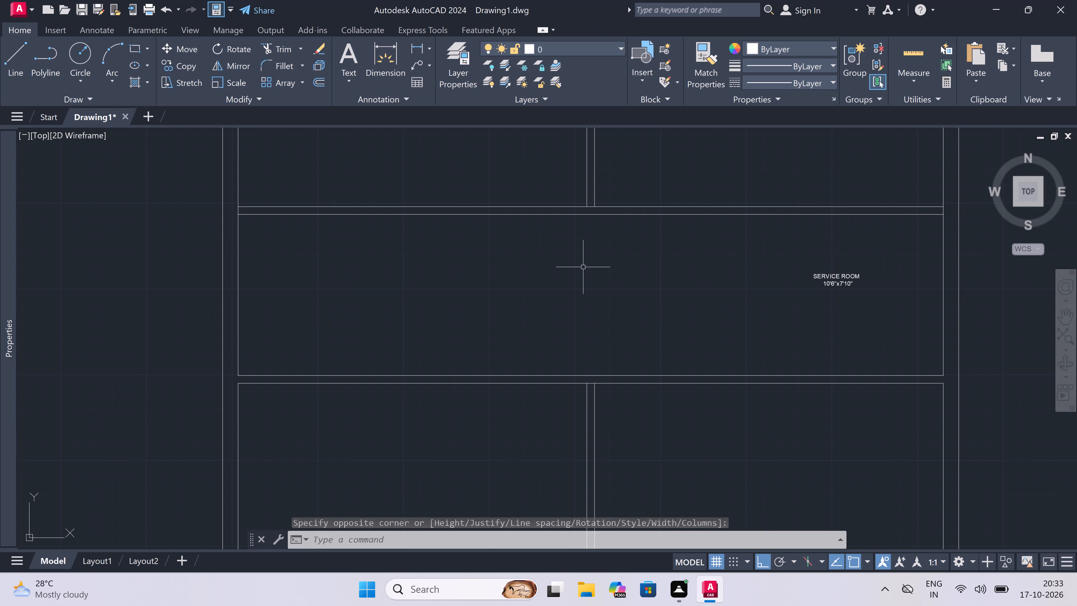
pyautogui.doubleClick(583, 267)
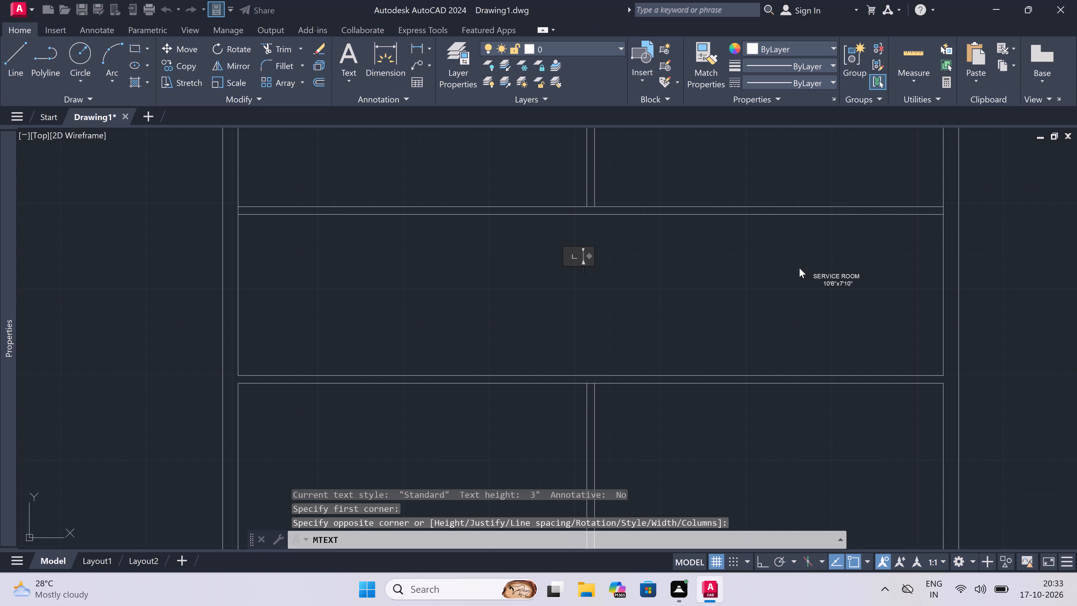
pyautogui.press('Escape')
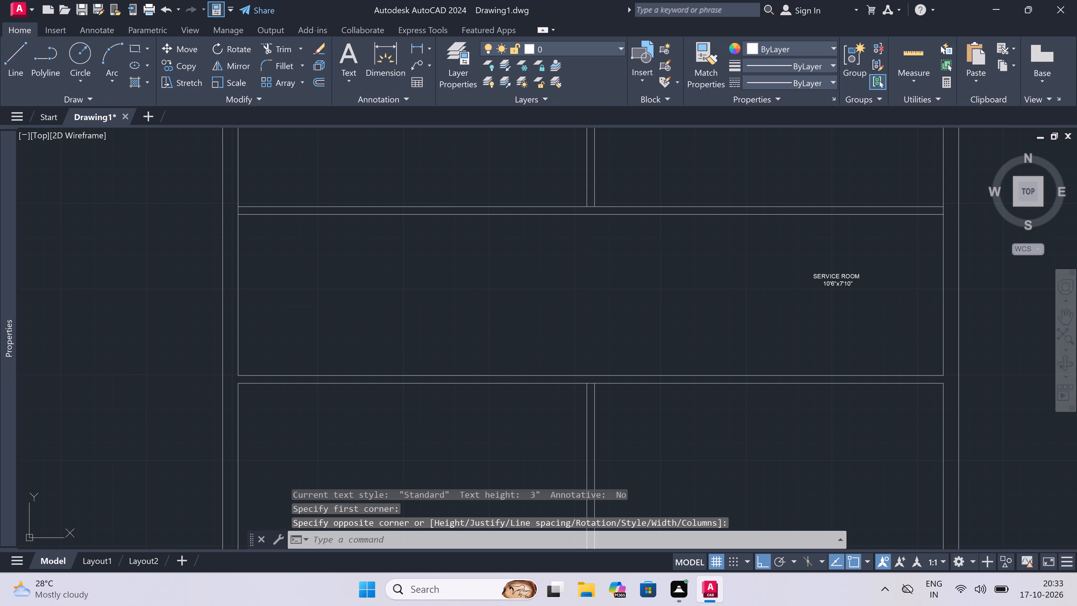
# Add a multiline text label in the middle of the full-width space, beside SERVICE ROOM, reading COMMON, indented seven spaces.
pyautogui.press('space')
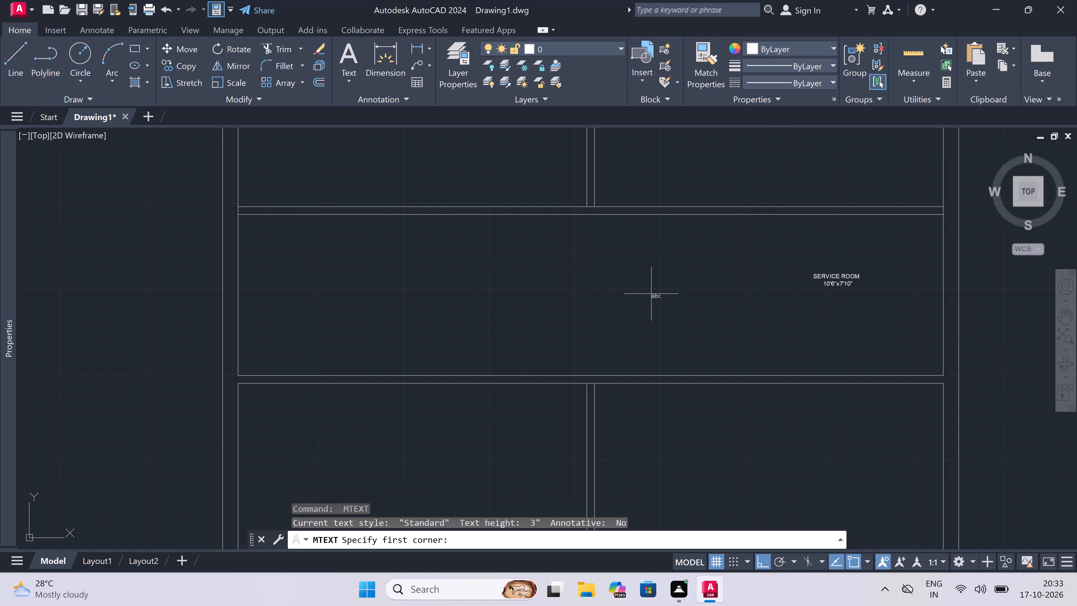
pyautogui.click(572, 266)
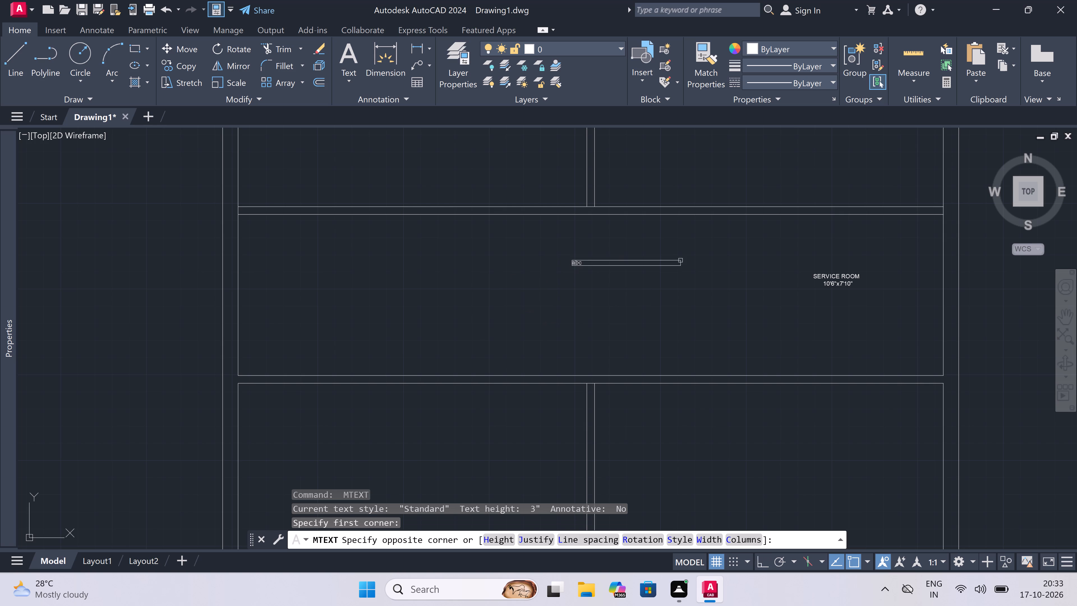
pyautogui.click(732, 291)
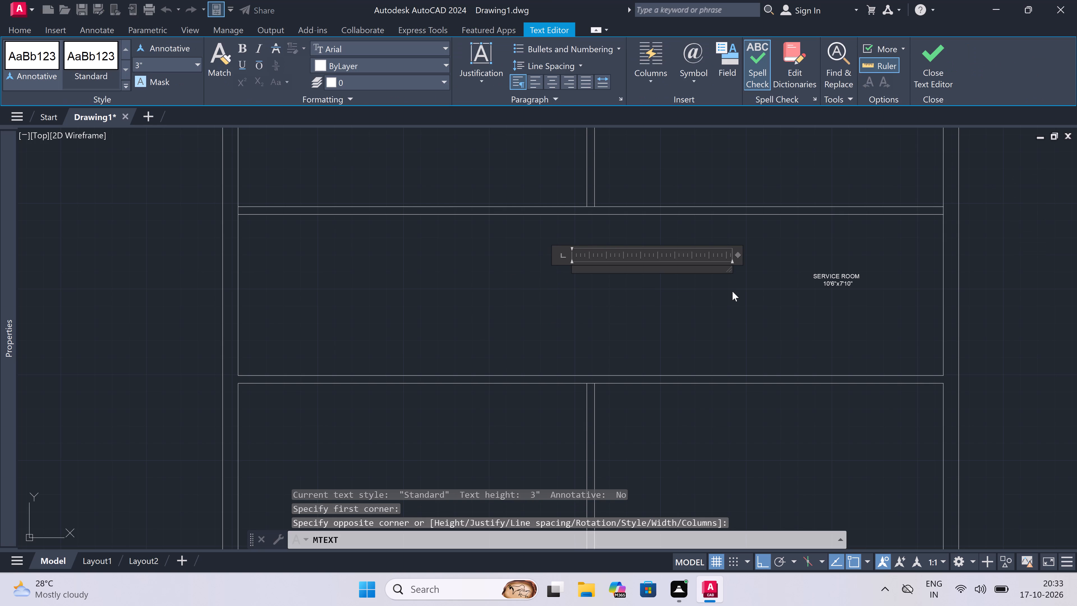
pyautogui.press('space')
pyautogui.press('space')
pyautogui.press('space')
pyautogui.press('space')
pyautogui.press('space')
pyautogui.press('space')
pyautogui.press('space')
pyautogui.write('co')
pyautogui.press('BackSpace')
pyautogui.press('BackSpace')
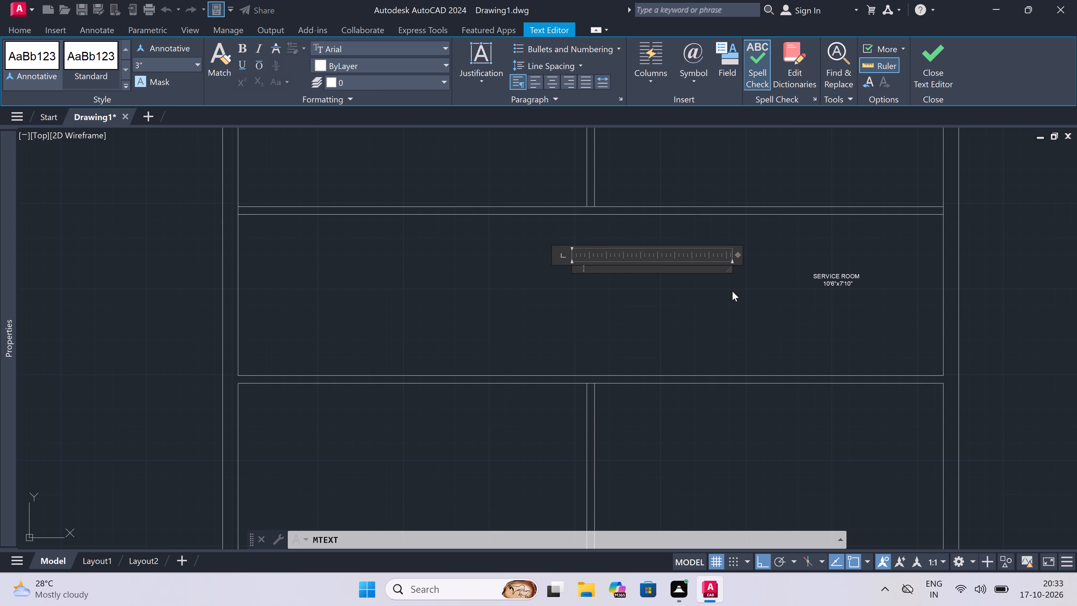
pyautogui.press('c')
pyautogui.write('OMMON')
# Enter LOBBY on a second line under COMMON, indented eight spaces.
pyautogui.press('Return')
pyautogui.write('LO')
pyautogui.press('BackSpace')
pyautogui.press('BackSpace')
pyautogui.press('space')
pyautogui.press('space')
pyautogui.press('space')
pyautogui.press('space')
pyautogui.press('space')
pyautogui.press('space')
pyautogui.press('space')
pyautogui.press('space')
pyautogui.write('LOBBY')
pyautogui.press('BackSpace')
pyautogui.press('y')
# Enter the size 12'2"x7'10" on a third line under COMMON LOBBY, indented five spaces, and finish the label.
pyautogui.press('Return')
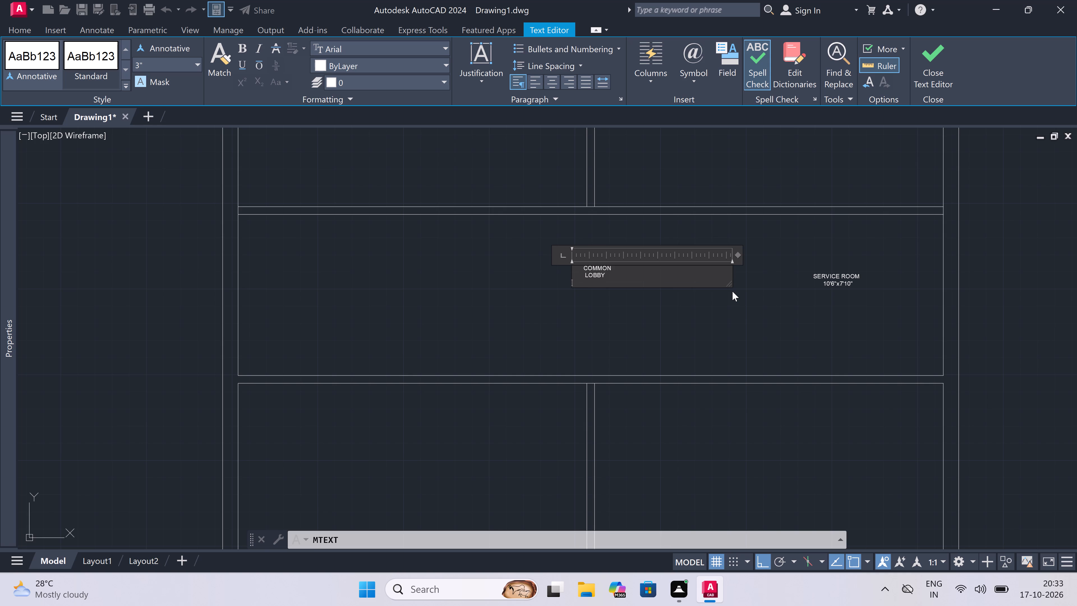
pyautogui.press('space')
pyautogui.press('space')
pyautogui.press('space')
pyautogui.press('space')
pyautogui.press('space')
pyautogui.write("12'")
pyautogui.press('2')
pyautogui.write('"x')
pyautogui.write("7'")
pyautogui.write('10"')
pyautogui.click(657, 311)
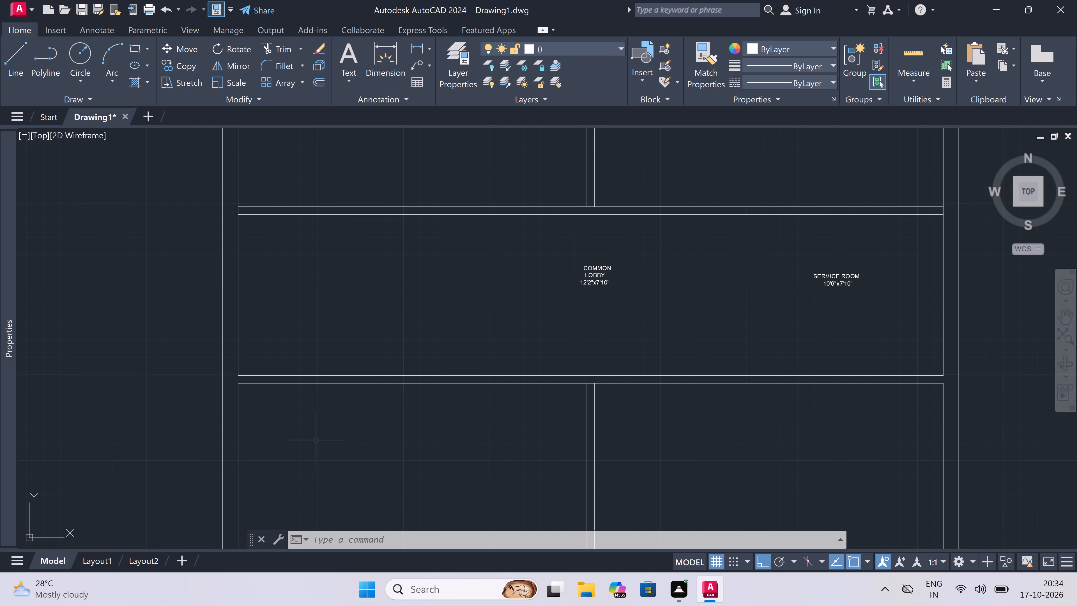
# Add a multiline text label in the left-hand room below the common lobby reading DINING CUM LIVING, indented nine spaces.
pyautogui.scroll(-1, 316, 441)
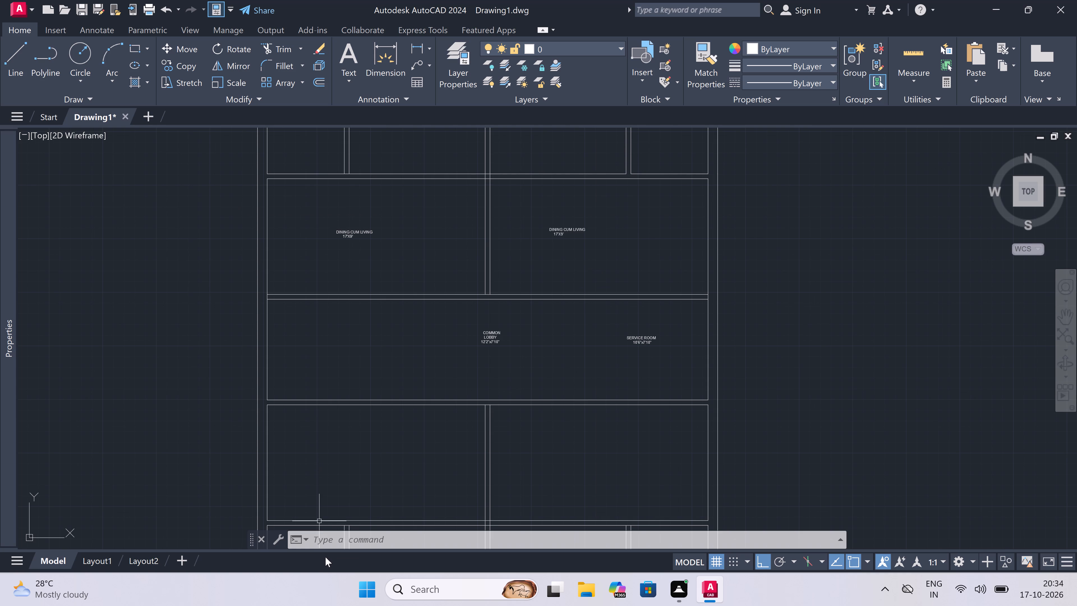
pyautogui.scroll(-2, 338, 488)
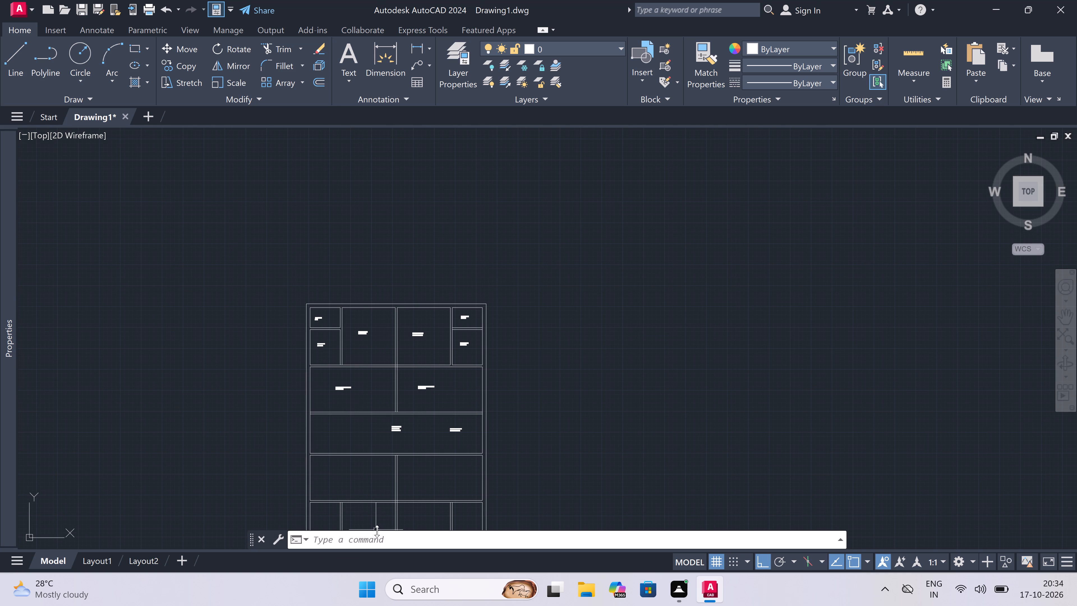
pyautogui.scroll(3, 379, 503)
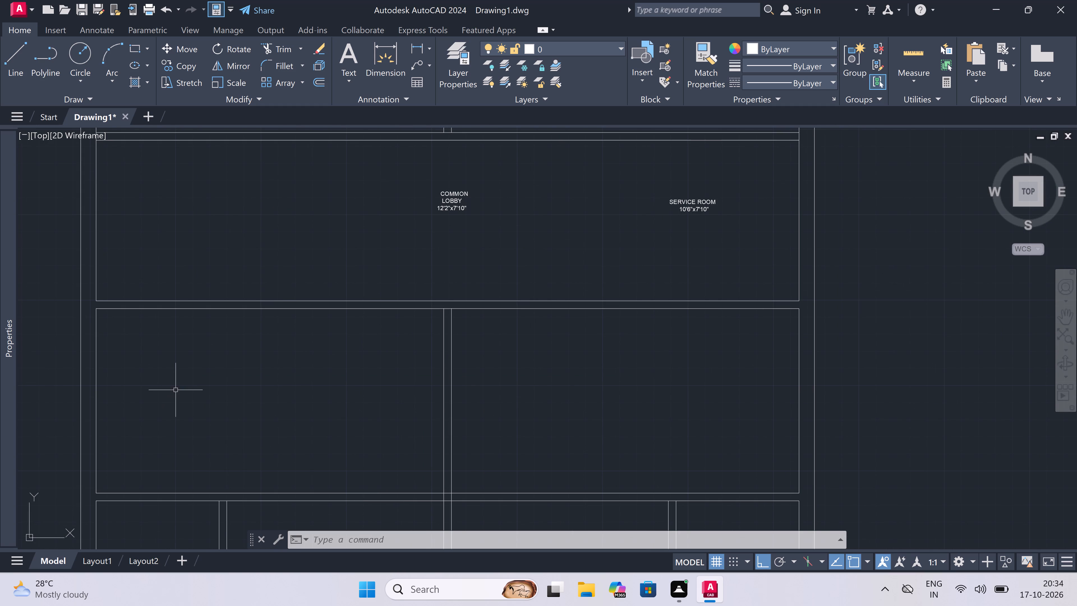
pyautogui.press('space')
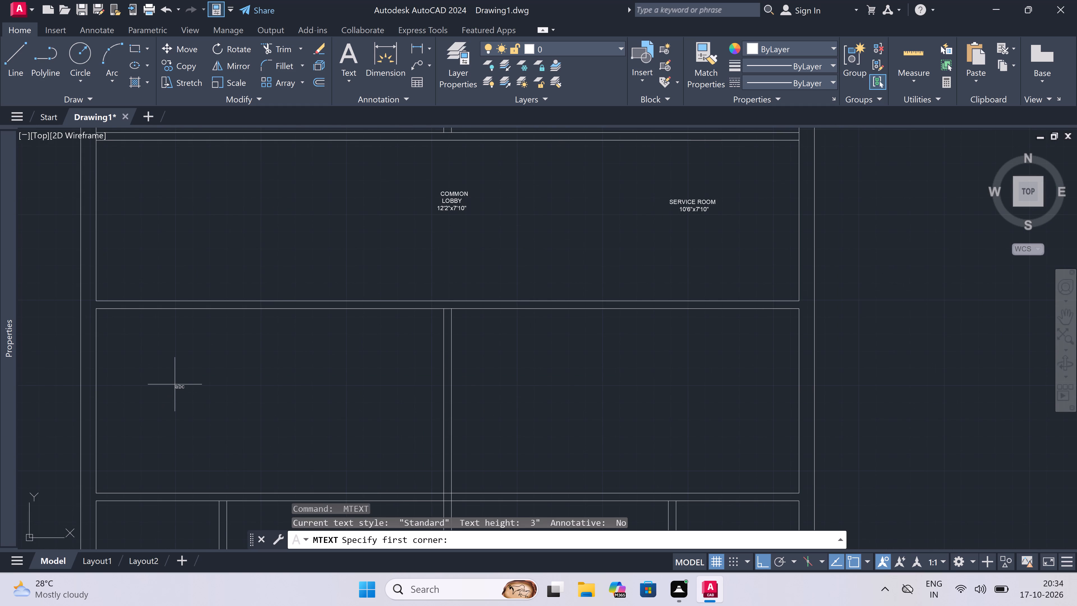
pyautogui.click(175, 384)
pyautogui.click(494, 432)
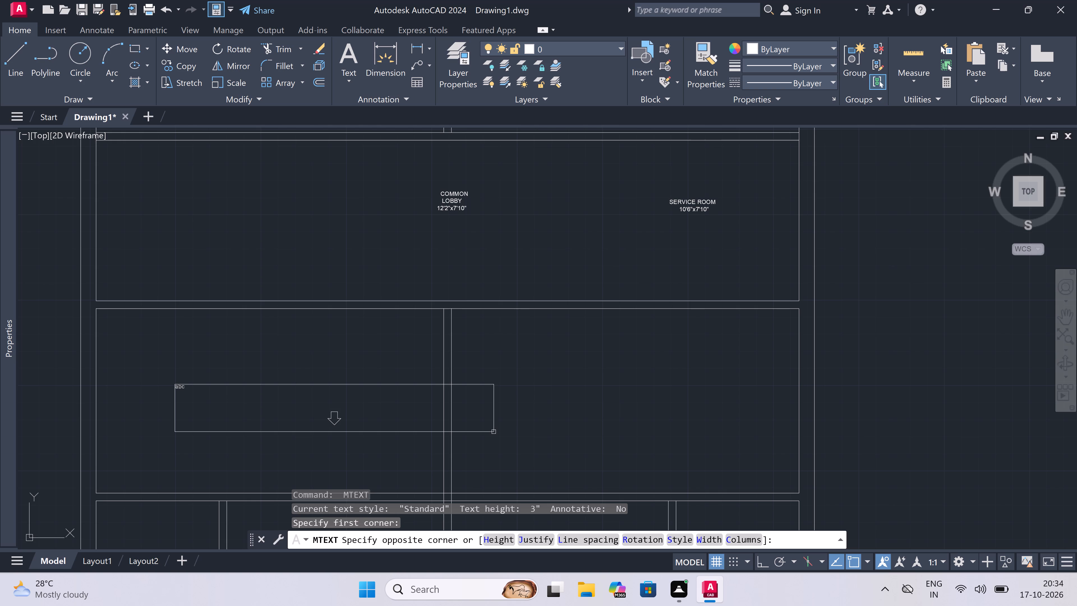
pyautogui.press('space')
pyautogui.press('space')
pyautogui.press('space')
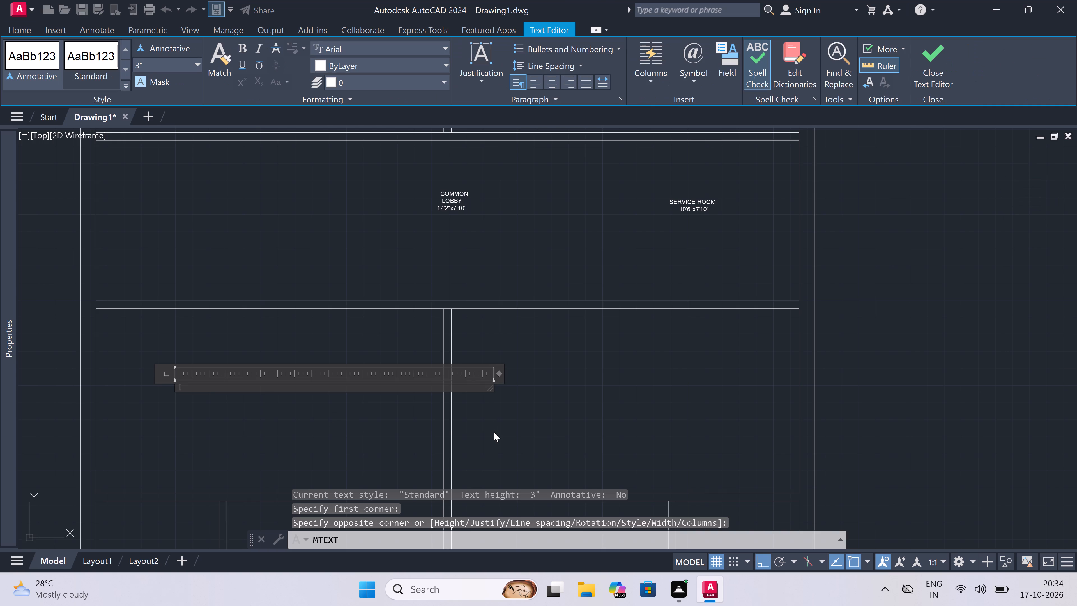
pyautogui.press('space')
pyautogui.press('space')
pyautogui.press('space')
pyautogui.press('space')
pyautogui.press('space')
pyautogui.press('space')
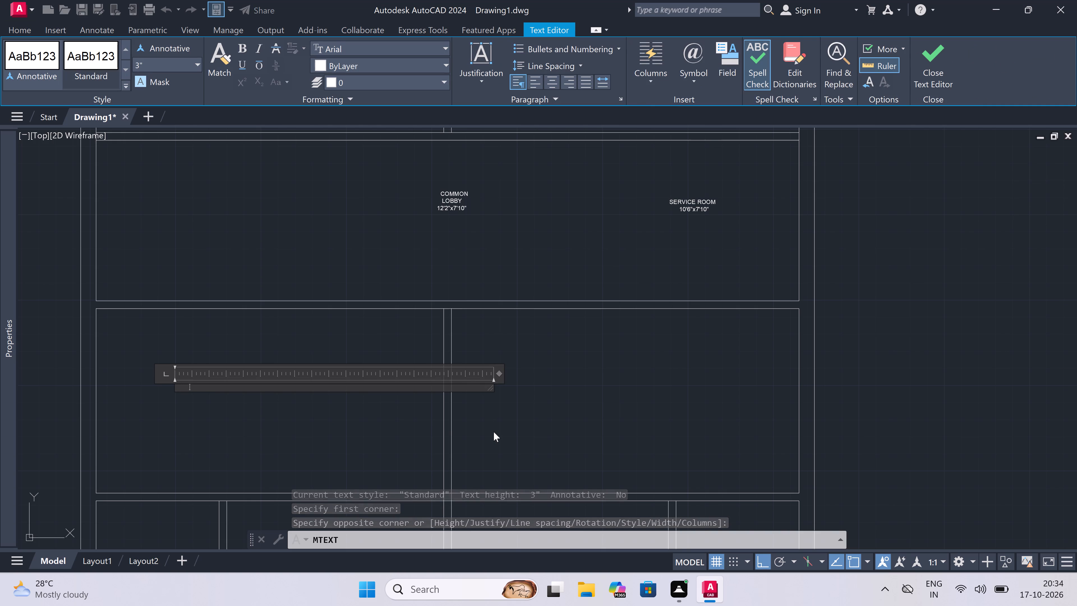
pyautogui.write('DINING')
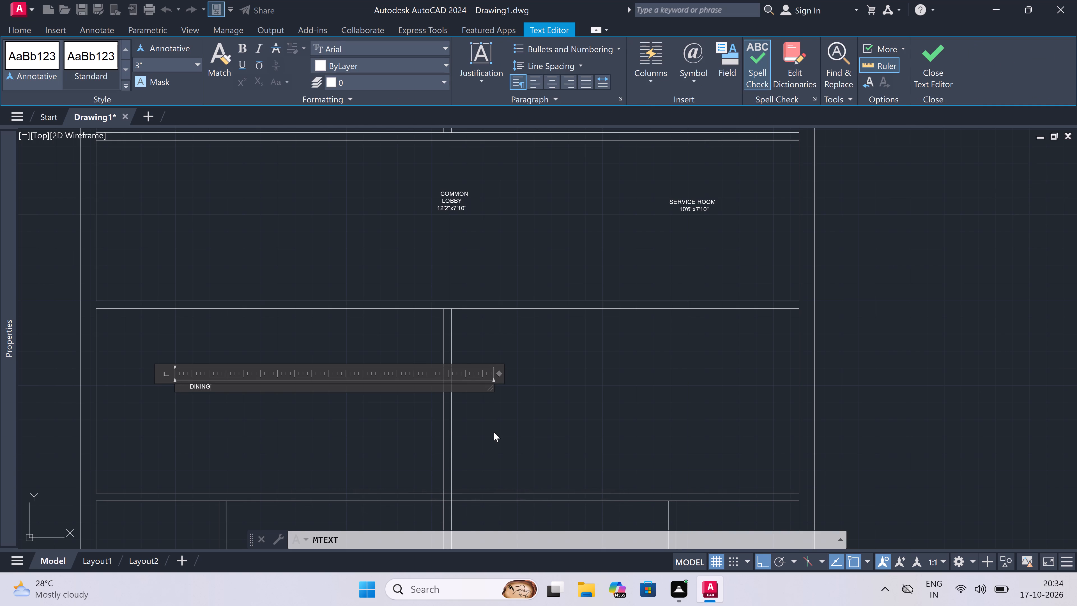
pyautogui.press('space')
pyautogui.write('CUM')
pyautogui.press('space')
pyautogui.write('LIV')
pyautogui.write('ING')
# Enter the size 17'X9' on a second line under DINING CUM LIVING, indented fifteen spaces, and finish the label.
pyautogui.press('Return')
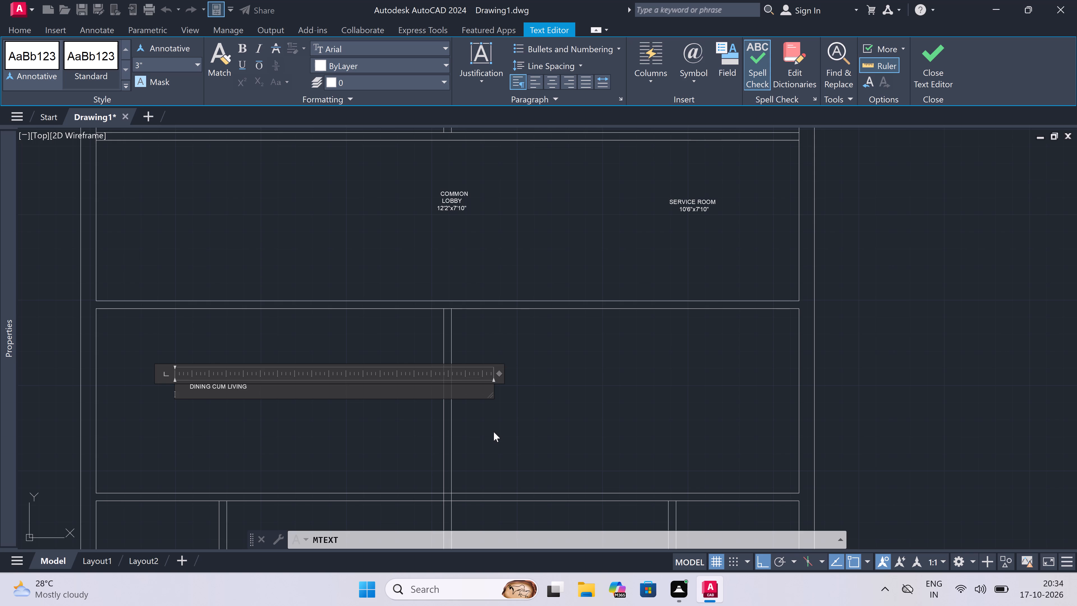
pyautogui.press('space')
pyautogui.press('space')
pyautogui.press('space')
pyautogui.press('space')
pyautogui.press('space')
pyautogui.press('space')
pyautogui.press('space')
pyautogui.press('space')
pyautogui.press('space')
pyautogui.press('space')
pyautogui.press('space')
pyautogui.press('space')
pyautogui.press('space')
pyautogui.press('space')
pyautogui.press('space')
pyautogui.write('17')
pyautogui.press('x')
pyautogui.press('BackSpace')
pyautogui.press("'")
pyautogui.press('x')
pyautogui.write("9'")
pyautogui.doubleClick(549, 385)
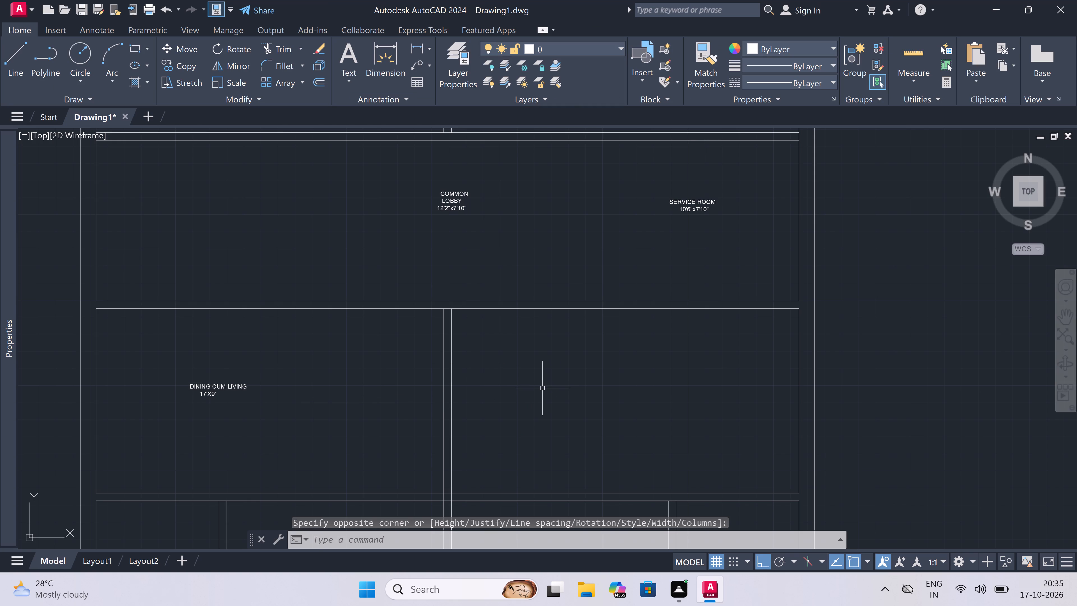
pyautogui.tripleClick(540, 388)
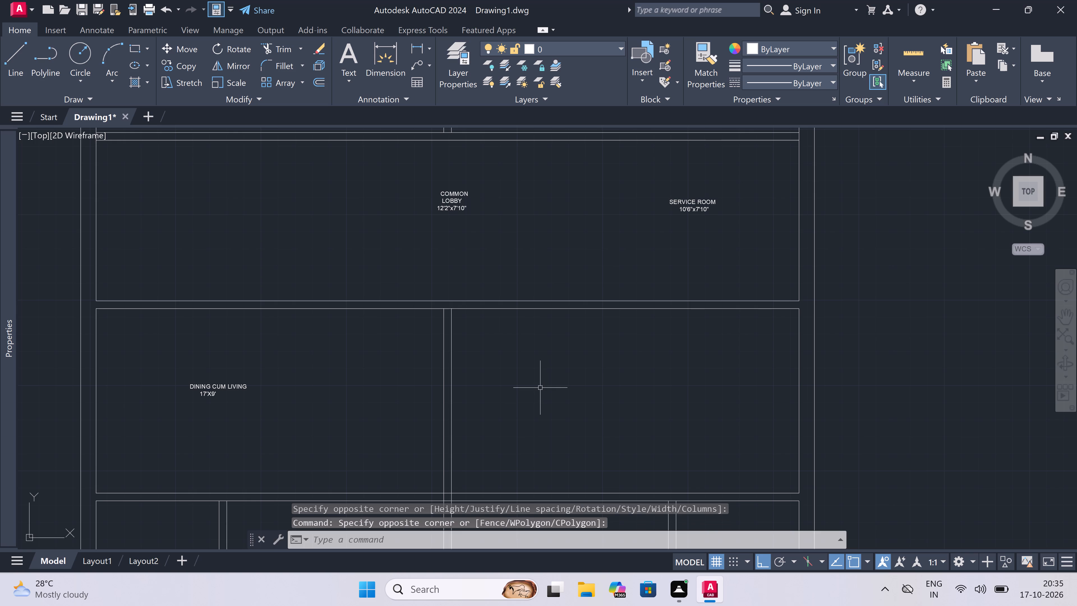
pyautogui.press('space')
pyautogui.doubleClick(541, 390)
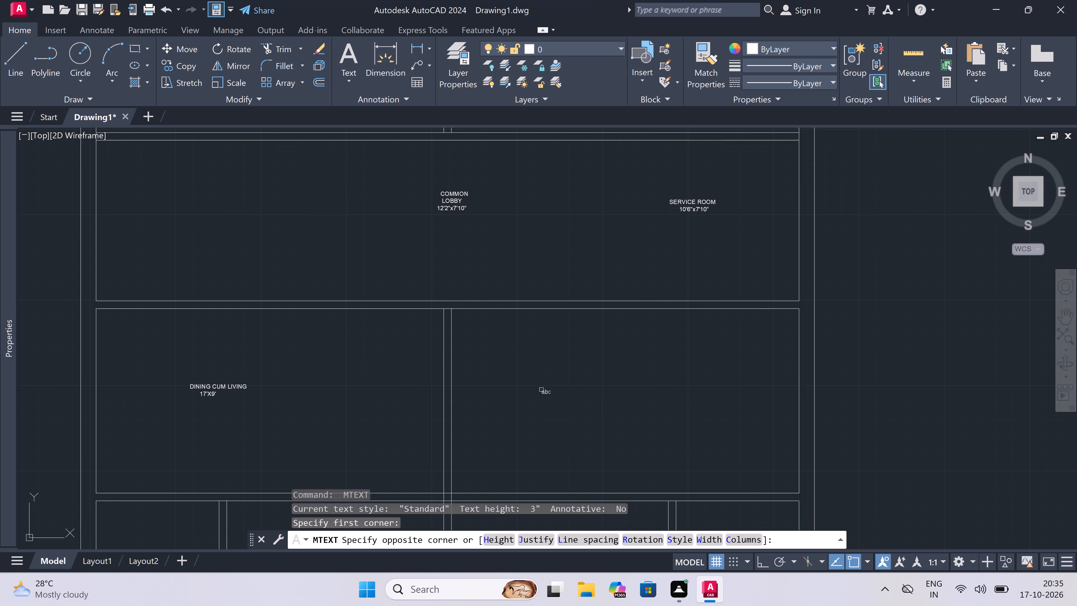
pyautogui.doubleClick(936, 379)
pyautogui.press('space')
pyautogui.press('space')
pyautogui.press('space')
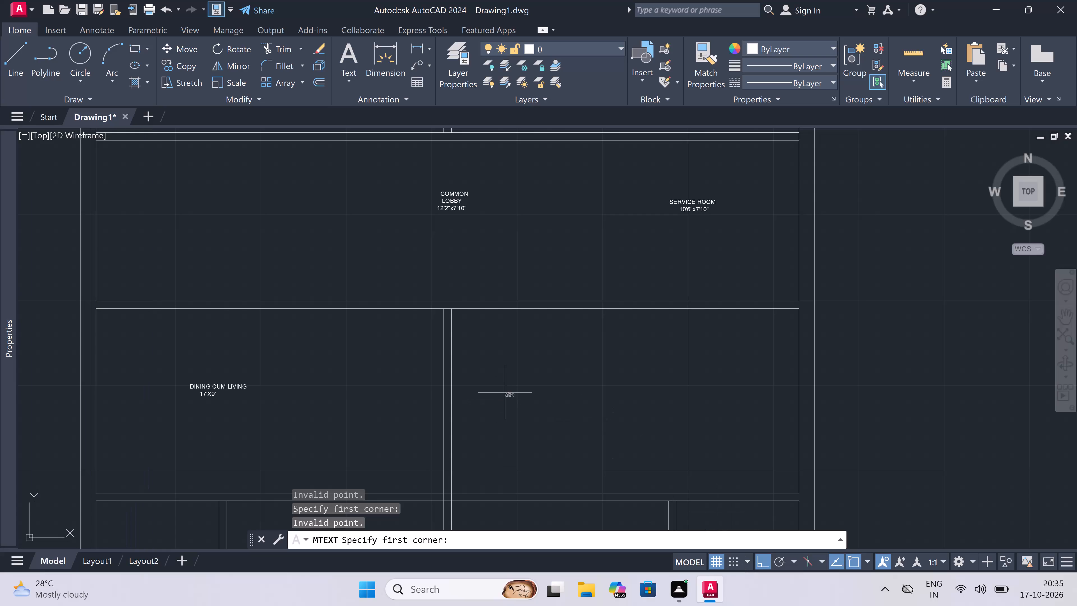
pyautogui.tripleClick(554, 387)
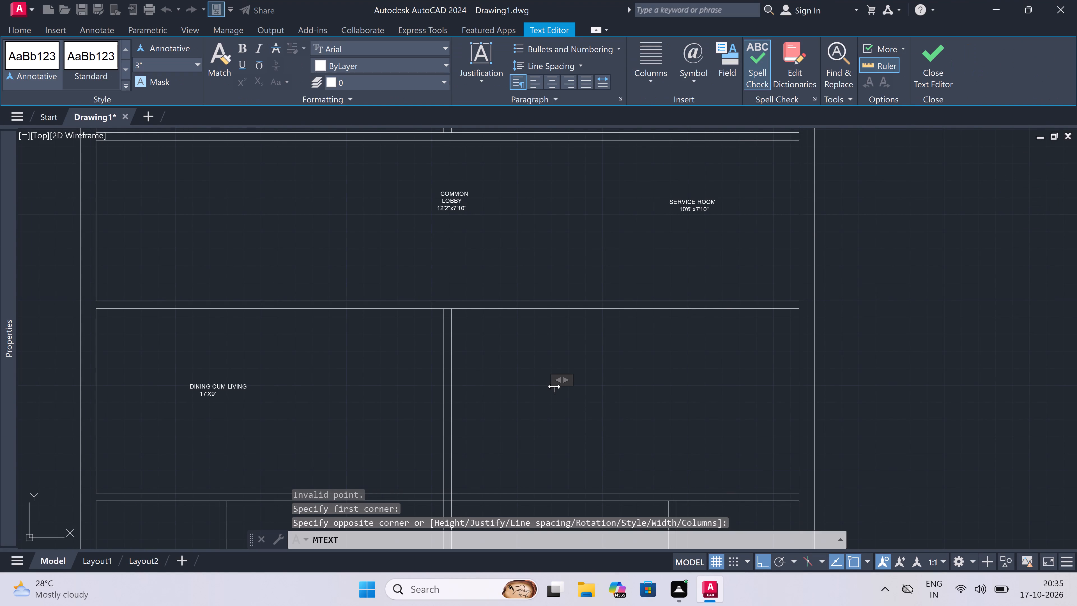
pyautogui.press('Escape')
# Add a multiline text label in the right-hand room below the service room reading DINING CUM LIVING, indented six spaces.
pyautogui.write('MT')
pyautogui.press('space')
pyautogui.doubleClick(554, 387)
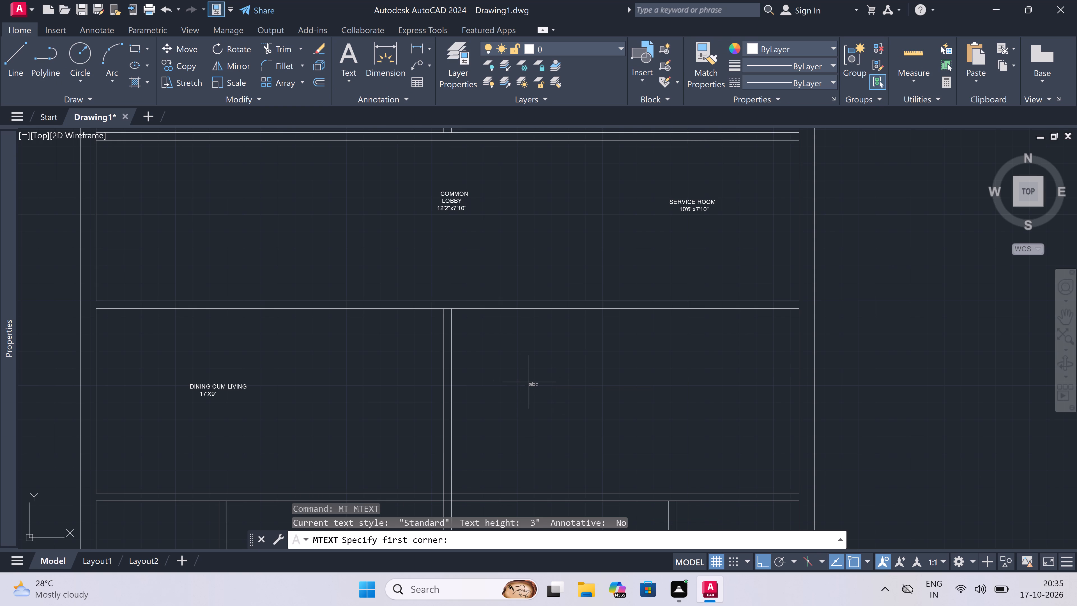
pyautogui.doubleClick(537, 390)
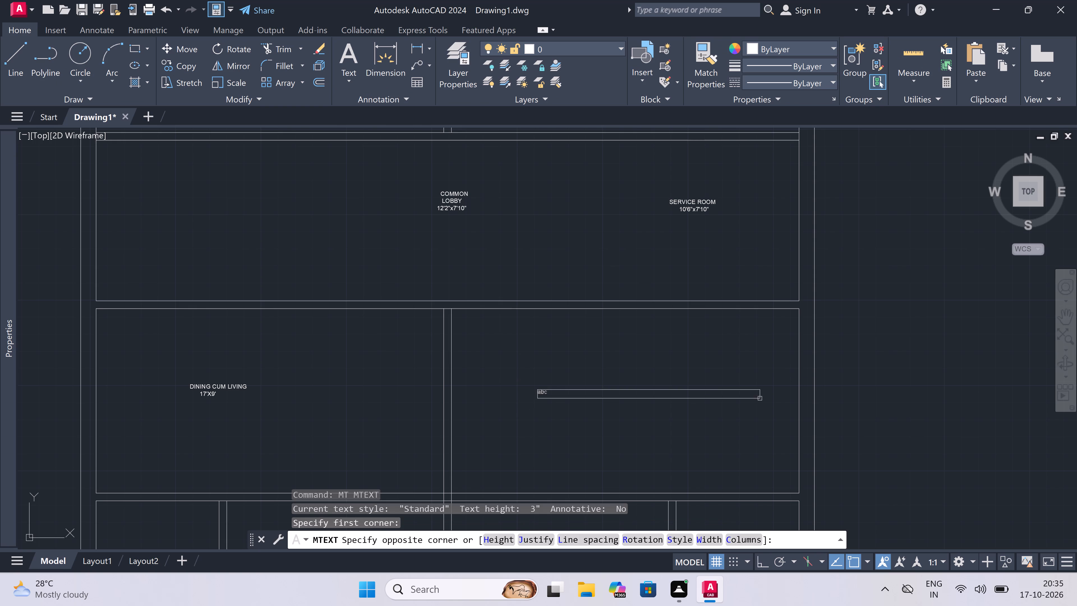
pyautogui.tripleClick(811, 401)
pyautogui.press('space')
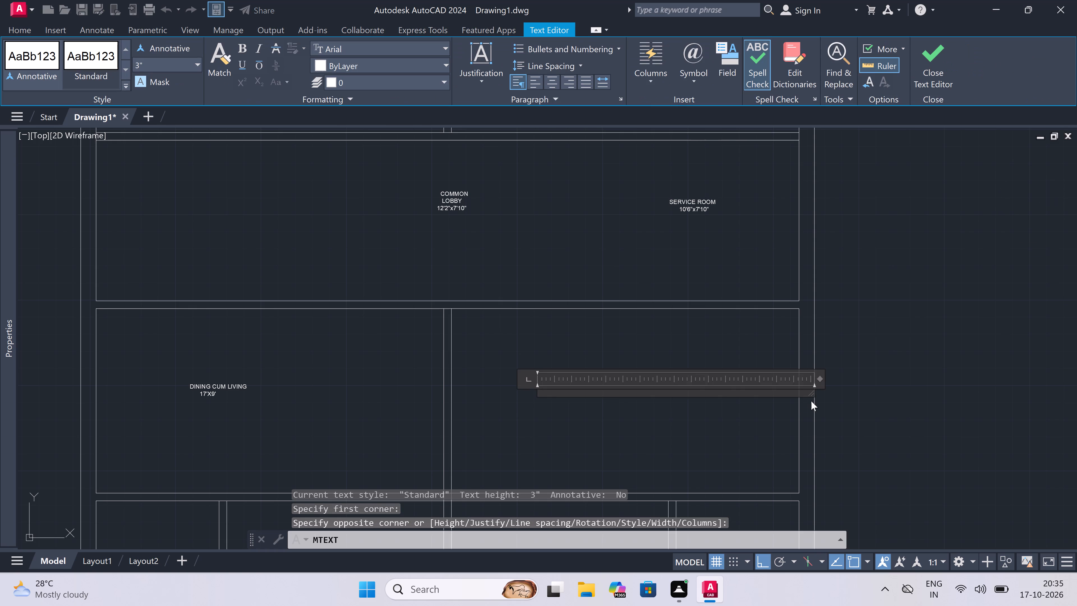
pyautogui.press('space')
pyautogui.press('space')
pyautogui.press('space')
pyautogui.press('space')
pyautogui.press('space')
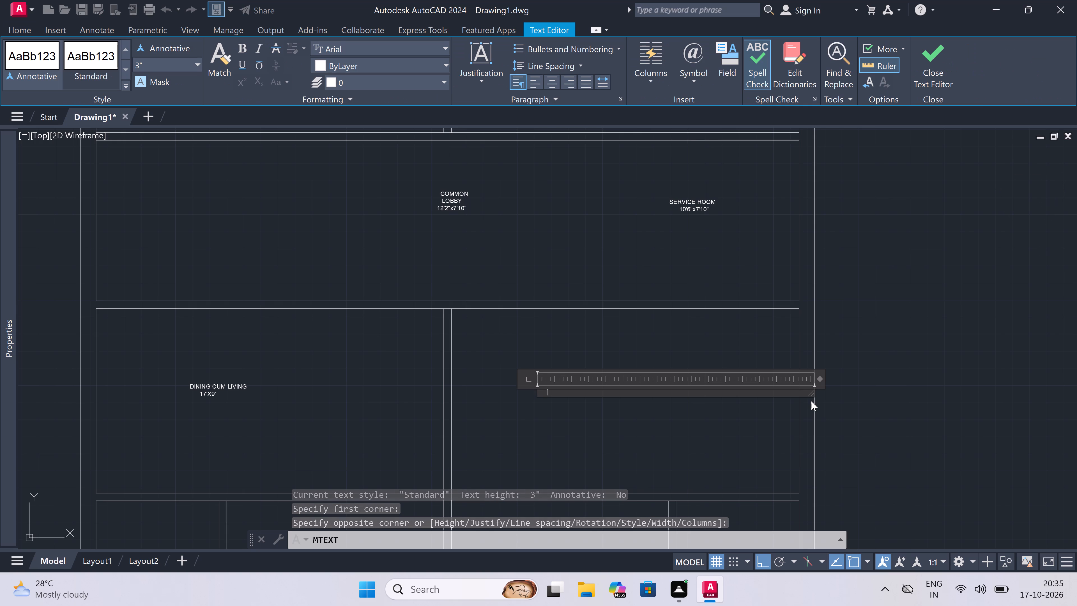
pyautogui.write('DINING')
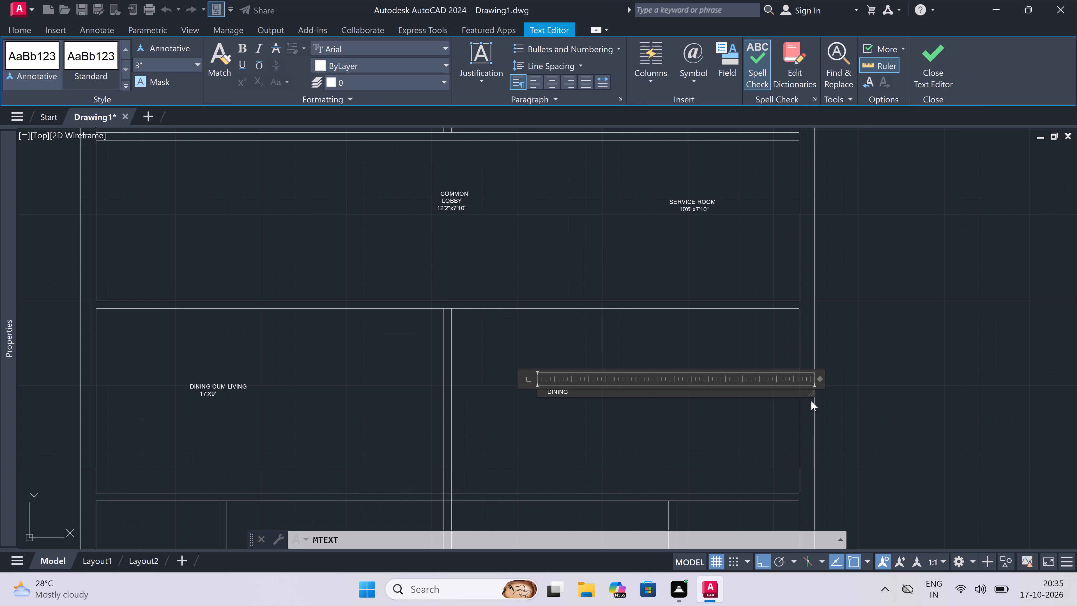
pyautogui.press('space')
pyautogui.write('CUM')
pyautogui.press('space')
pyautogui.write('LIV')
pyautogui.write('ING')
# Enter the size 17'X9' on a second line under the right-hand DINING CUM LIVING, indented twelve spaces, and finish the label.
pyautogui.press('Return')
pyautogui.press('space')
pyautogui.press('space')
pyautogui.press('space')
pyautogui.press('space')
pyautogui.press('space')
pyautogui.press('space')
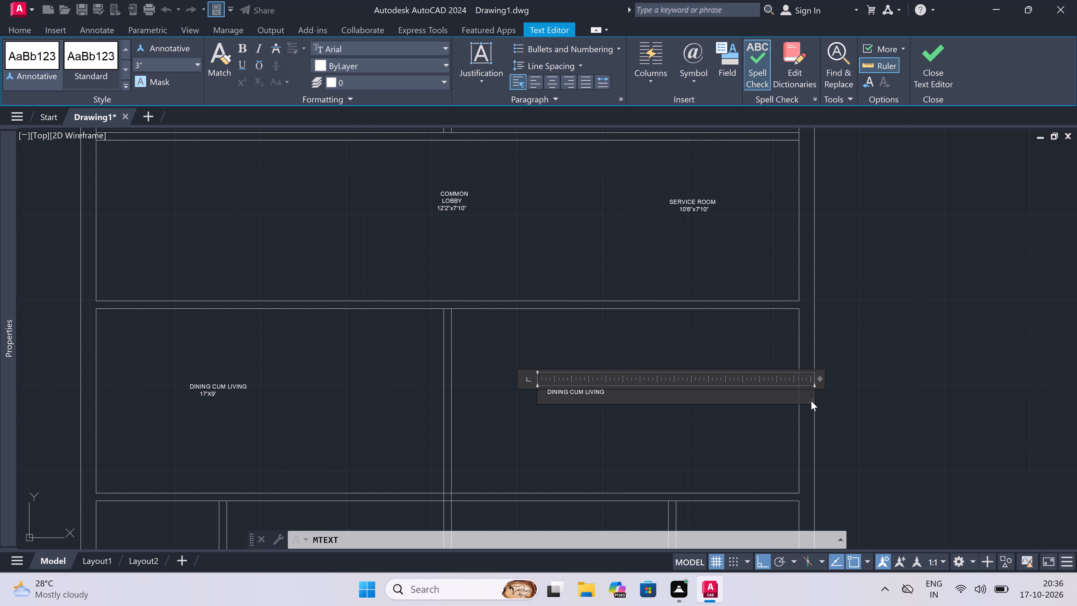
pyautogui.press('space')
pyautogui.press('space')
pyautogui.press('space')
pyautogui.press('space')
pyautogui.press('space')
pyautogui.press('space')
pyautogui.write('1')
pyautogui.write("7'")
pyautogui.press('x')
pyautogui.write("9'")
pyautogui.doubleClick(432, 408)
# Add a multiline text label in the upper part of the bottom-left room reading KITCHEN, indented four spaces.
pyautogui.scroll(-2, 432, 405)
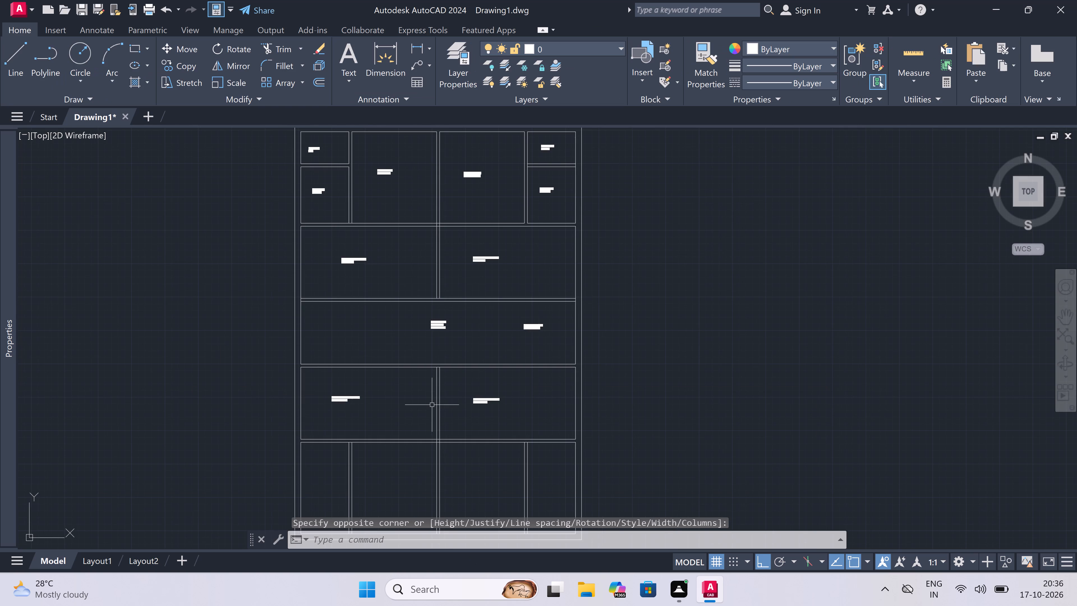
pyautogui.scroll(-1, 429, 428)
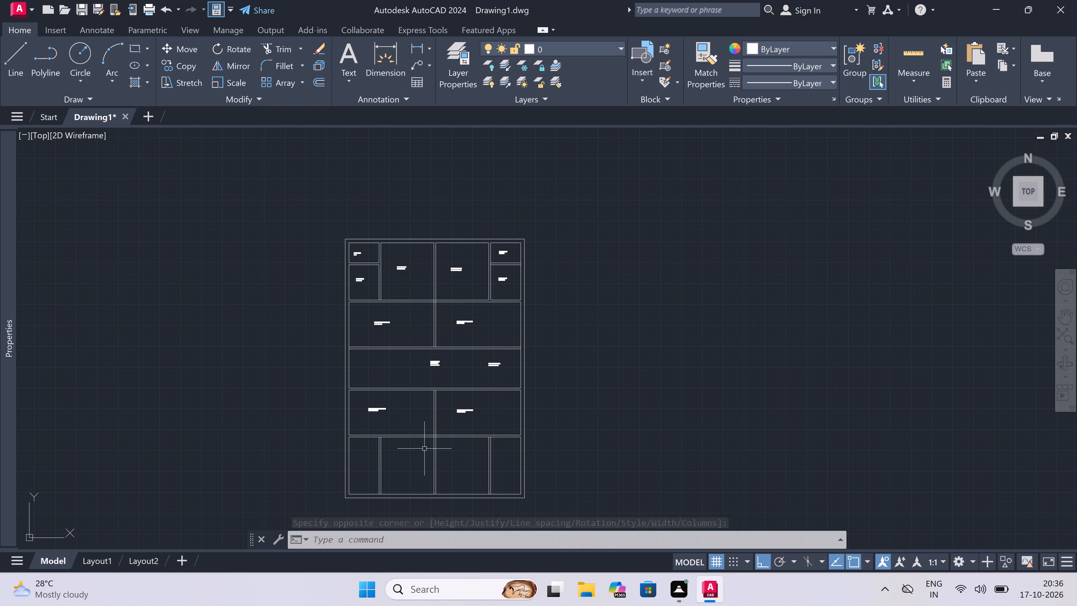
pyautogui.scroll(3, 387, 477)
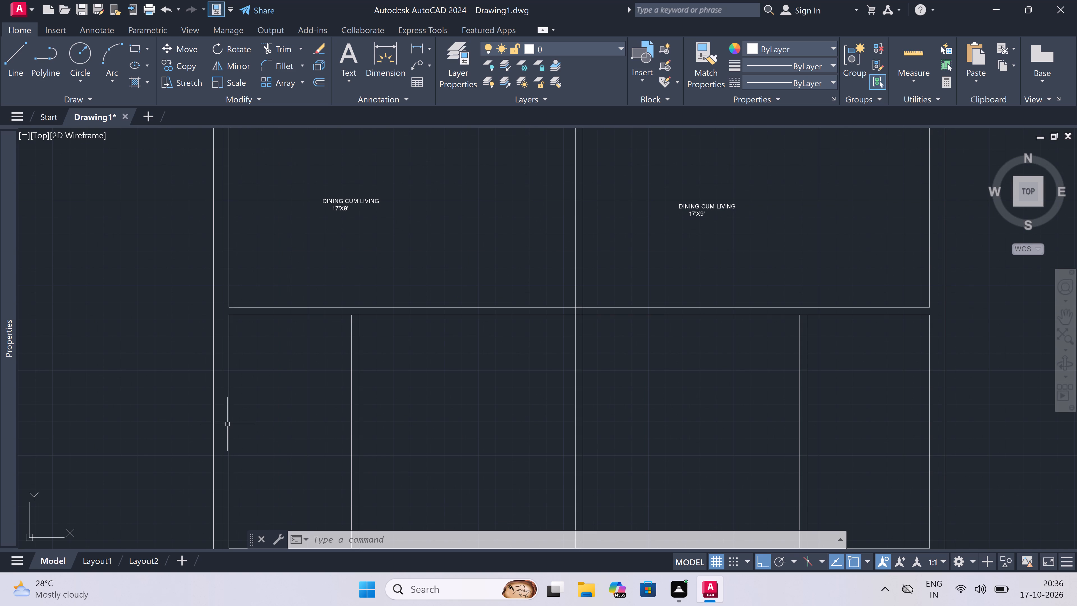
pyautogui.press('space')
pyautogui.click(268, 412)
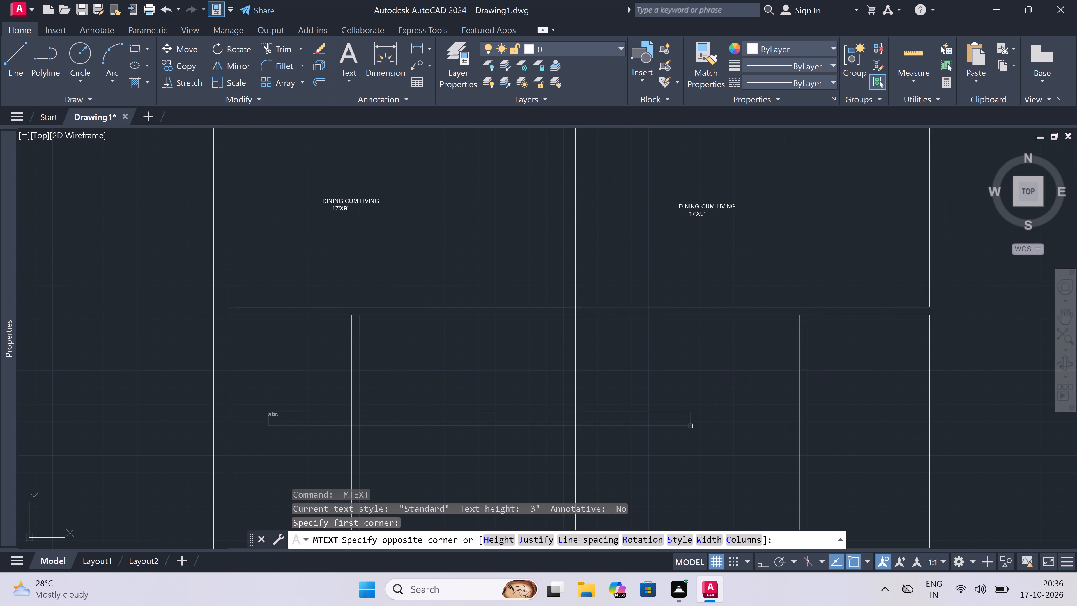
pyautogui.doubleClick(693, 379)
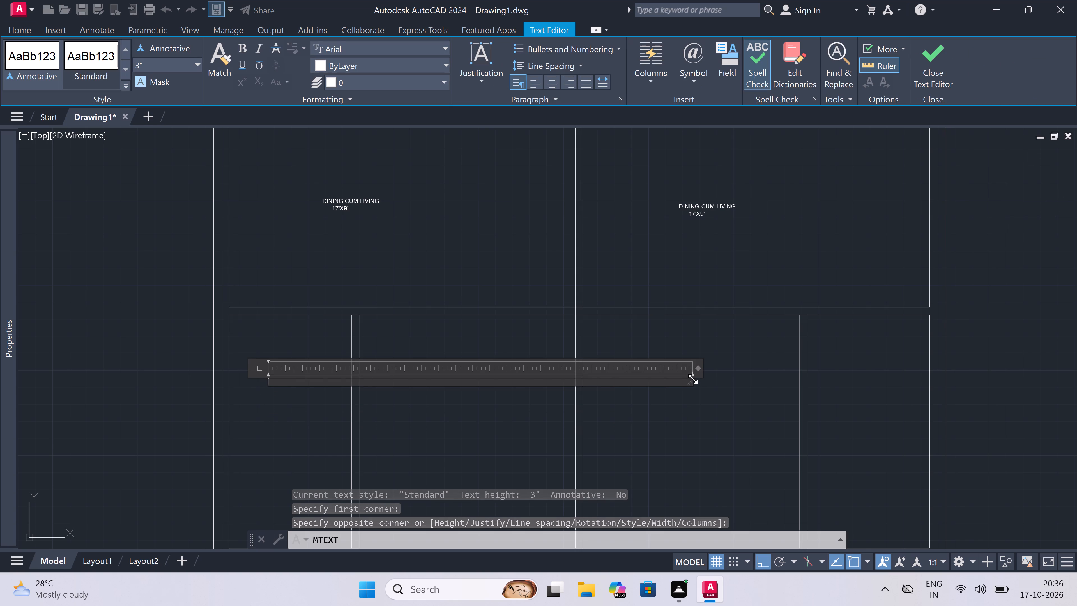
pyautogui.press('space')
pyautogui.press('space')
pyautogui.press('space')
pyautogui.press('space')
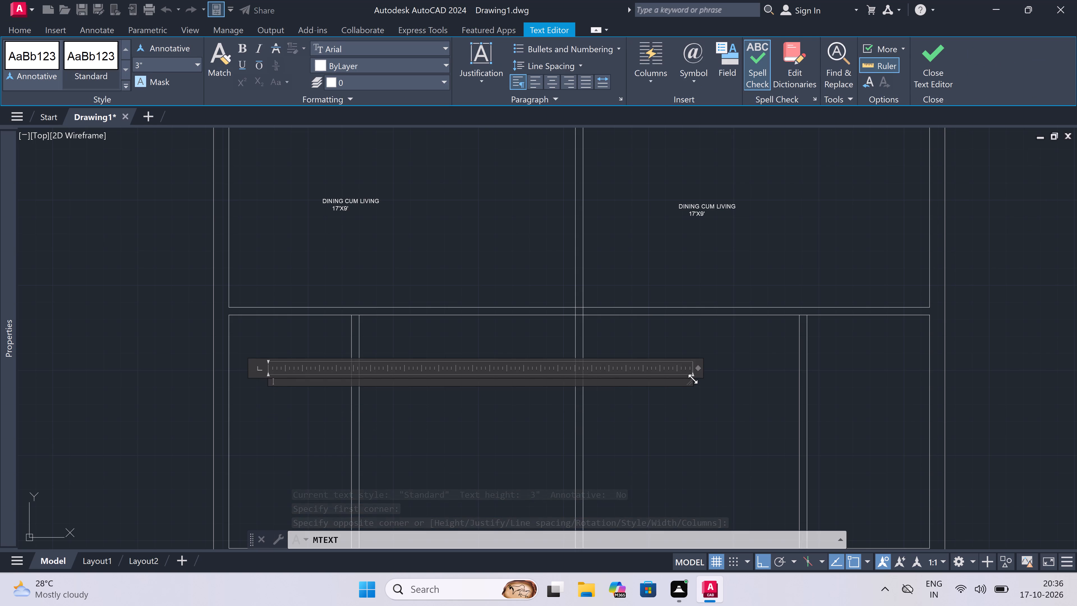
pyautogui.write('KIT')
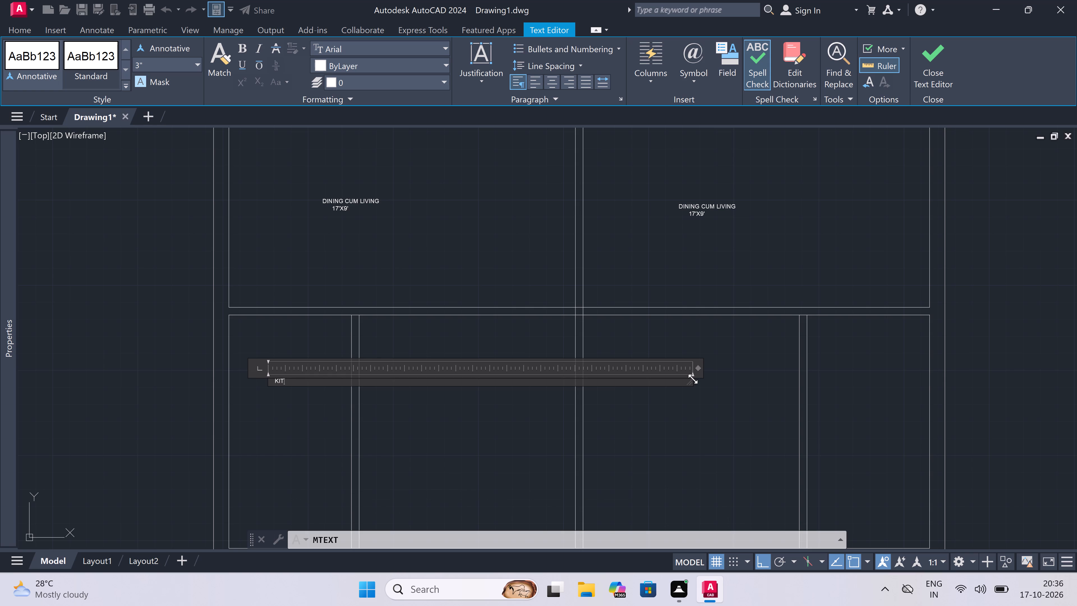
pyautogui.write('CHEN')
# Enter the size 6'X7" on a second line under KITCHEN, indented six spaces, and finish the label.
pyautogui.press('Return')
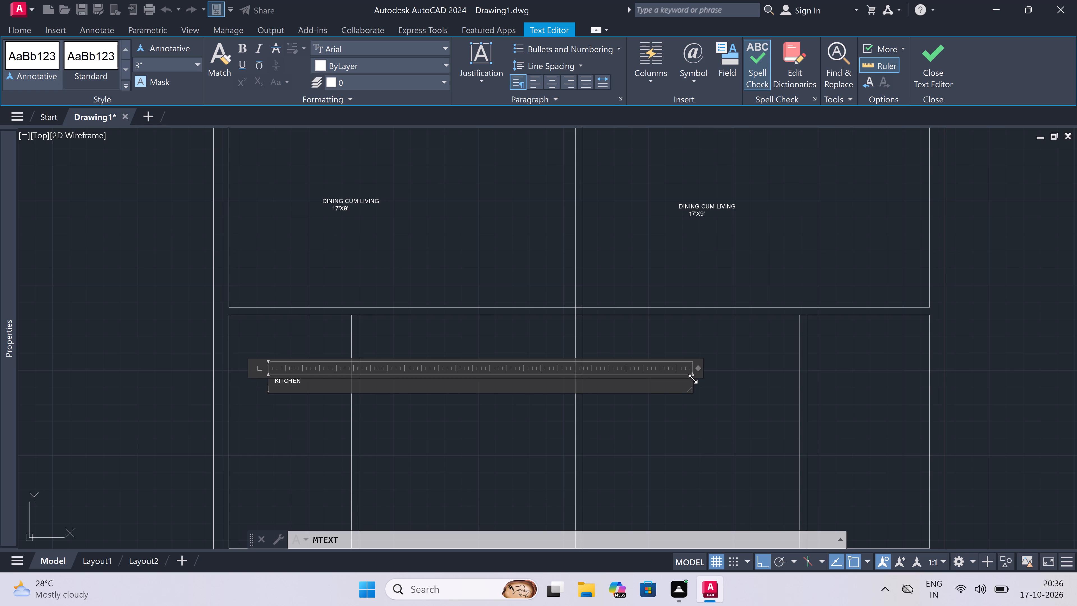
pyautogui.press('space')
pyautogui.press('space')
pyautogui.press('space')
pyautogui.press('space')
pyautogui.press('space')
pyautogui.press('space')
pyautogui.write("6'X")
pyautogui.press('7')
pyautogui.click(462, 440)
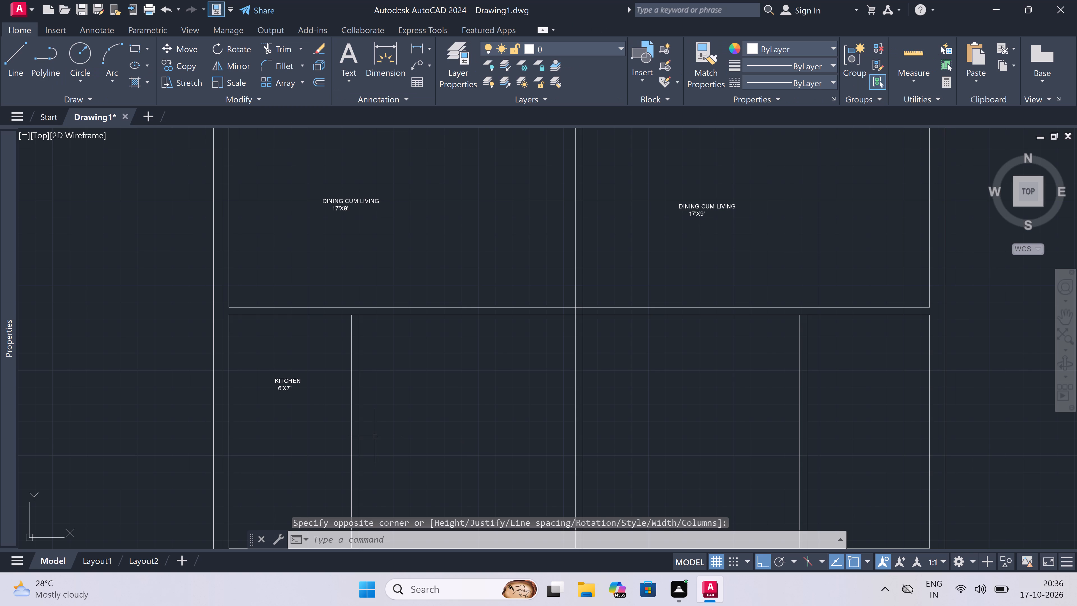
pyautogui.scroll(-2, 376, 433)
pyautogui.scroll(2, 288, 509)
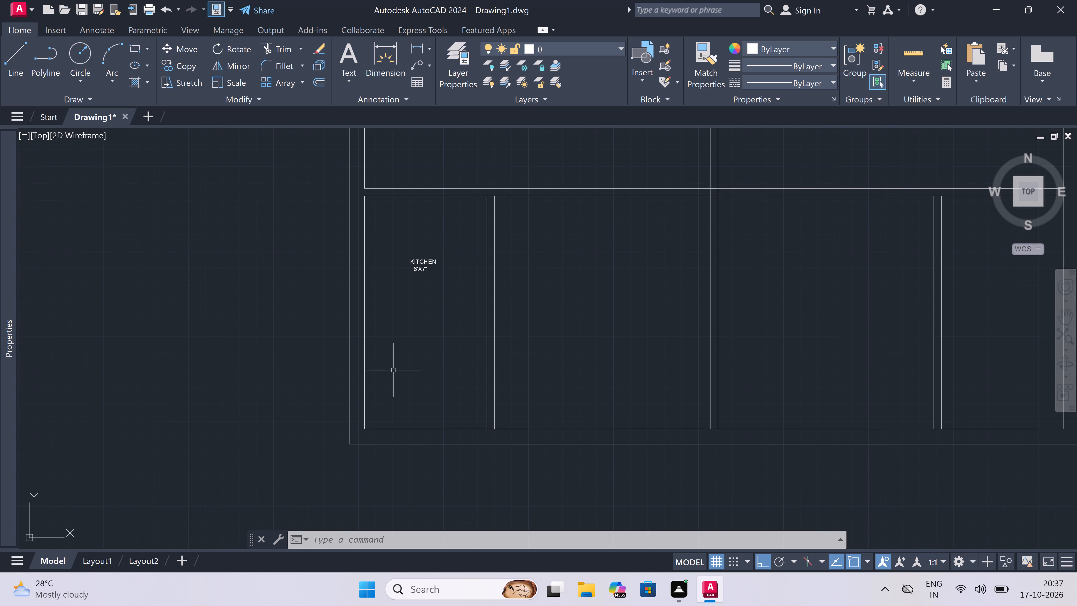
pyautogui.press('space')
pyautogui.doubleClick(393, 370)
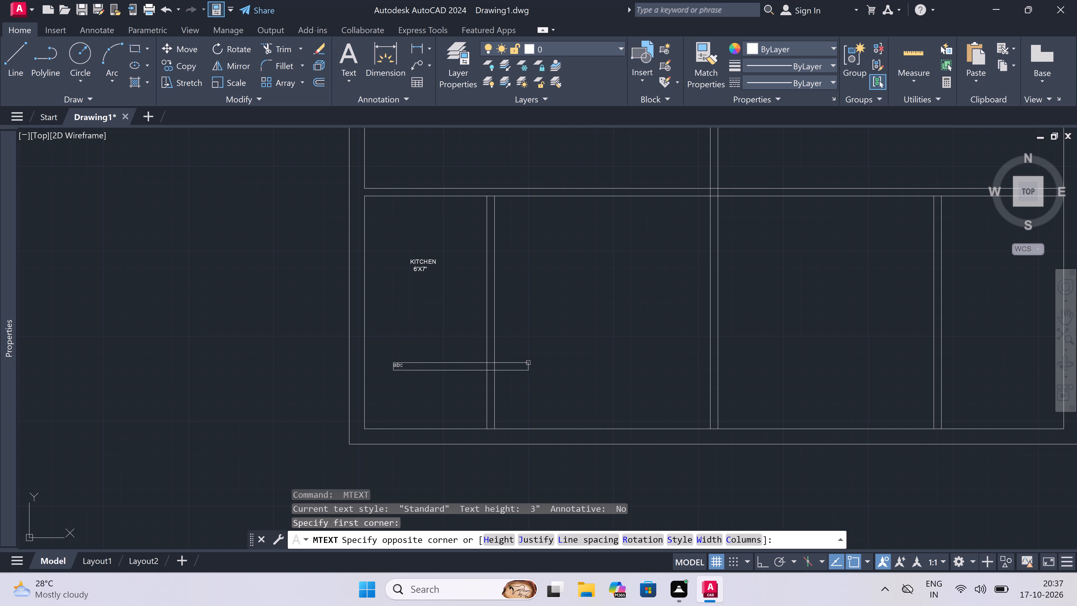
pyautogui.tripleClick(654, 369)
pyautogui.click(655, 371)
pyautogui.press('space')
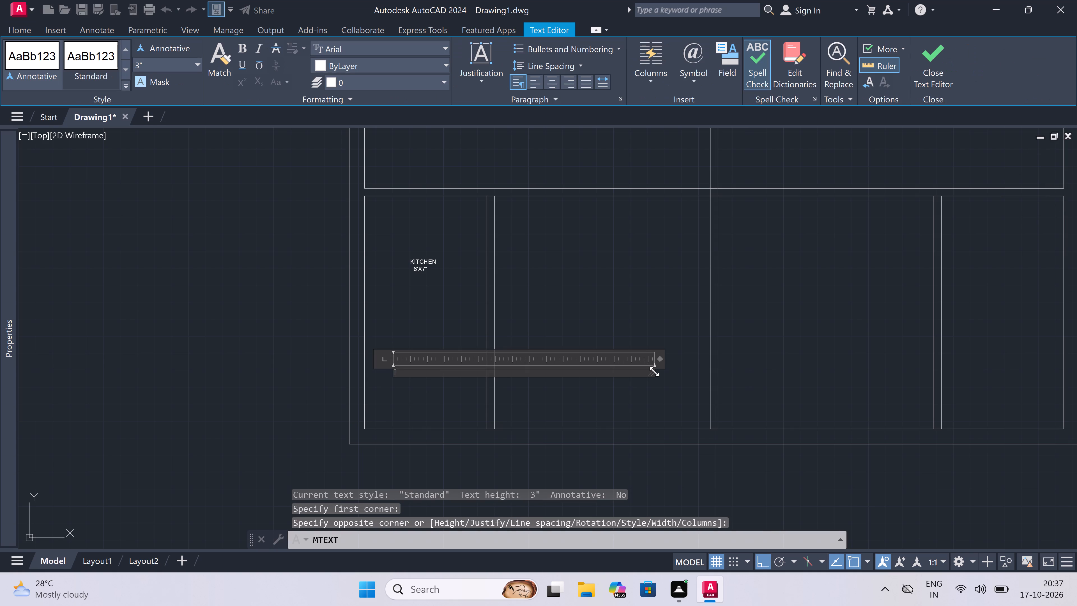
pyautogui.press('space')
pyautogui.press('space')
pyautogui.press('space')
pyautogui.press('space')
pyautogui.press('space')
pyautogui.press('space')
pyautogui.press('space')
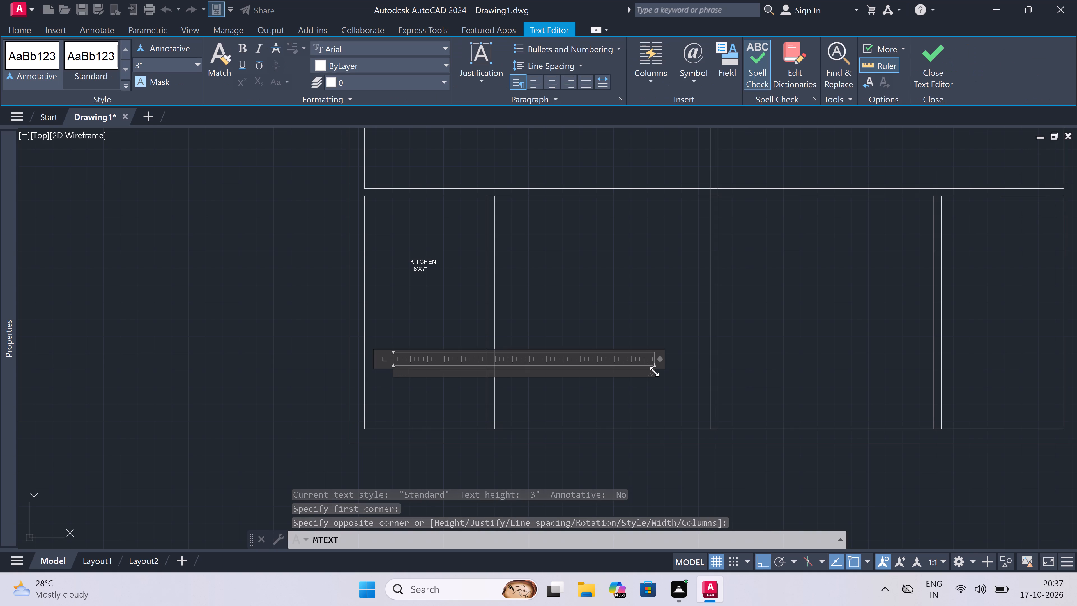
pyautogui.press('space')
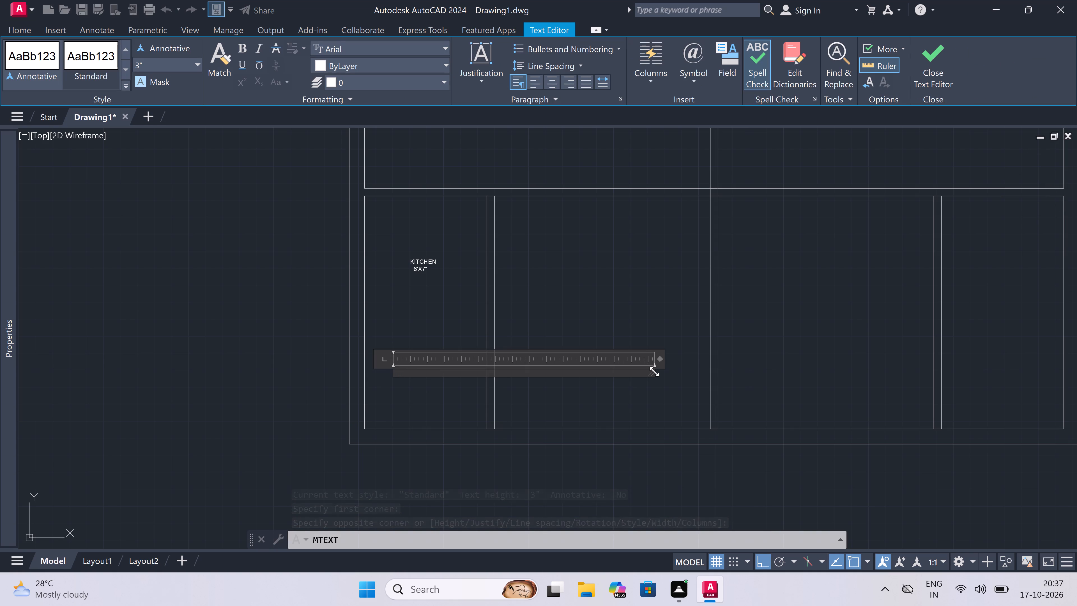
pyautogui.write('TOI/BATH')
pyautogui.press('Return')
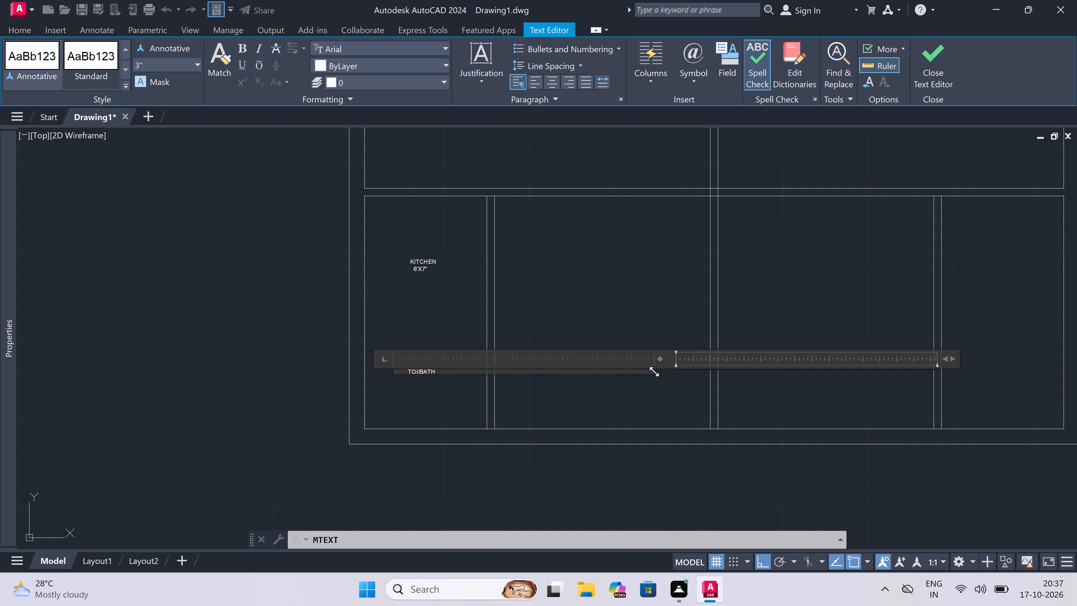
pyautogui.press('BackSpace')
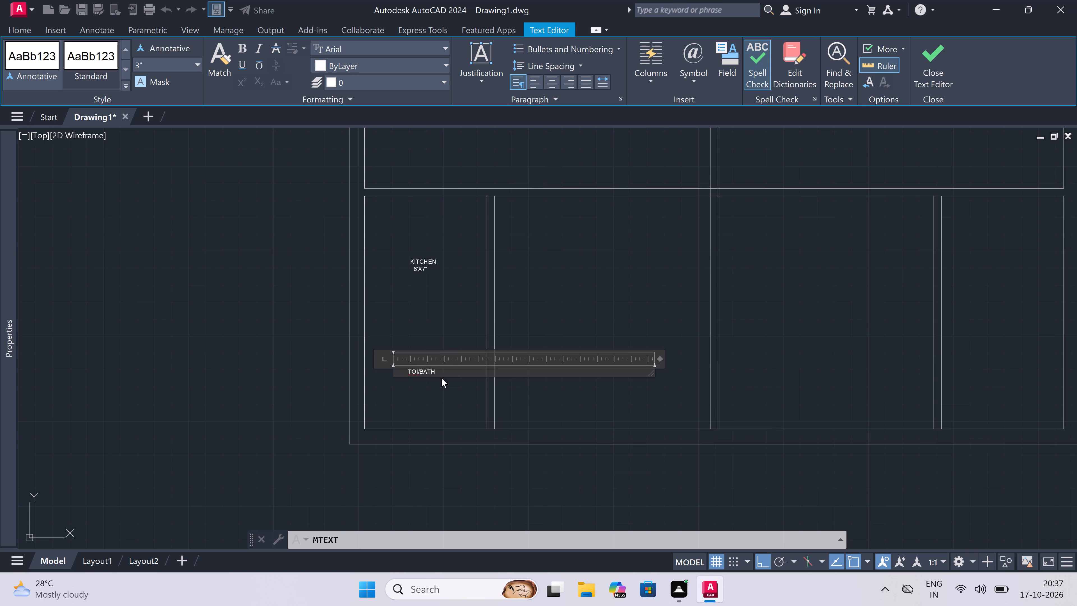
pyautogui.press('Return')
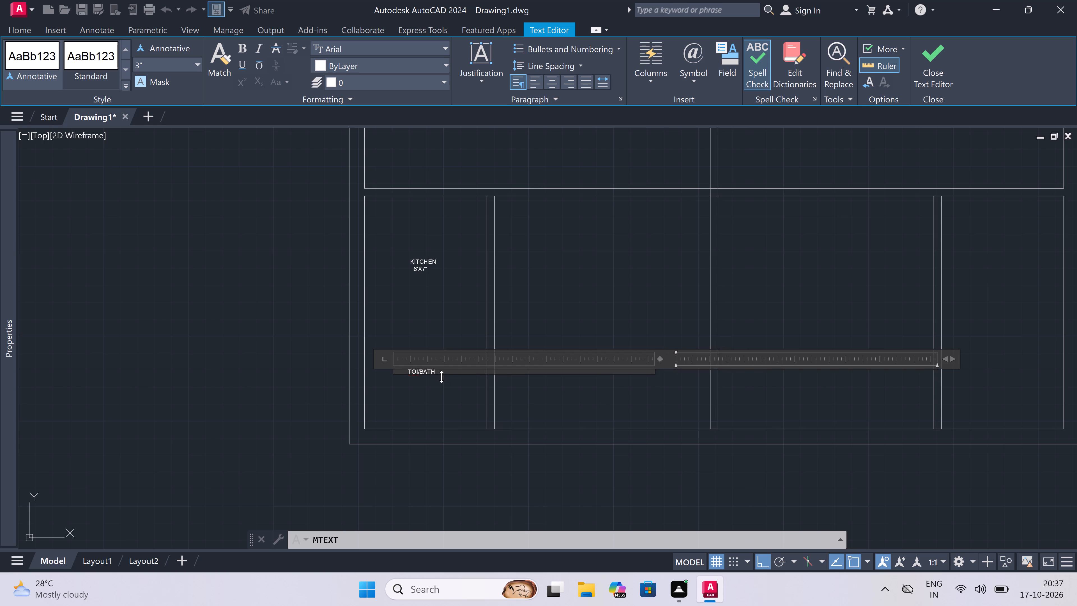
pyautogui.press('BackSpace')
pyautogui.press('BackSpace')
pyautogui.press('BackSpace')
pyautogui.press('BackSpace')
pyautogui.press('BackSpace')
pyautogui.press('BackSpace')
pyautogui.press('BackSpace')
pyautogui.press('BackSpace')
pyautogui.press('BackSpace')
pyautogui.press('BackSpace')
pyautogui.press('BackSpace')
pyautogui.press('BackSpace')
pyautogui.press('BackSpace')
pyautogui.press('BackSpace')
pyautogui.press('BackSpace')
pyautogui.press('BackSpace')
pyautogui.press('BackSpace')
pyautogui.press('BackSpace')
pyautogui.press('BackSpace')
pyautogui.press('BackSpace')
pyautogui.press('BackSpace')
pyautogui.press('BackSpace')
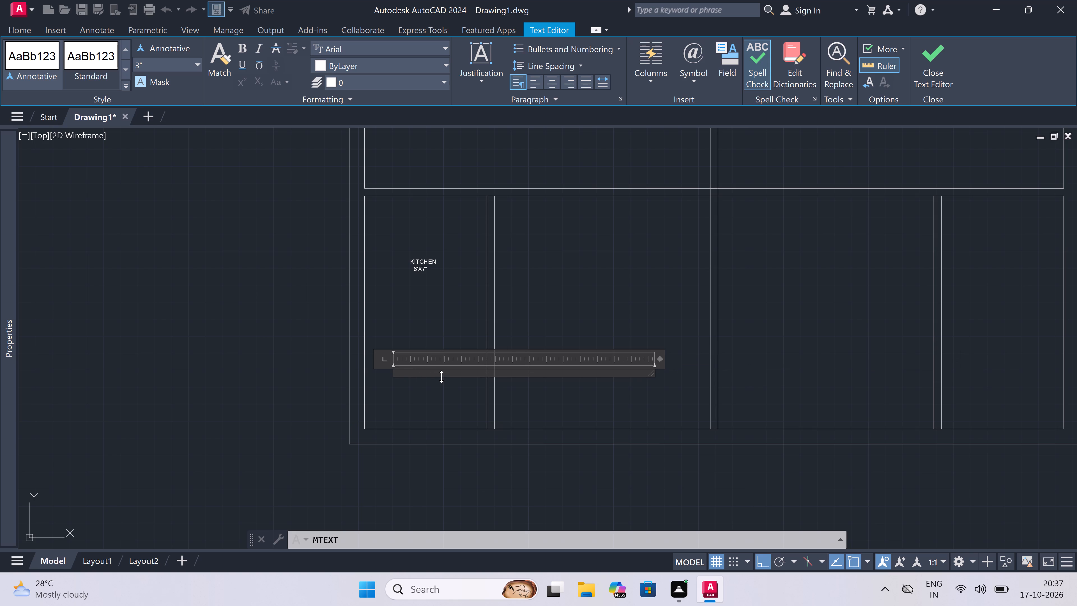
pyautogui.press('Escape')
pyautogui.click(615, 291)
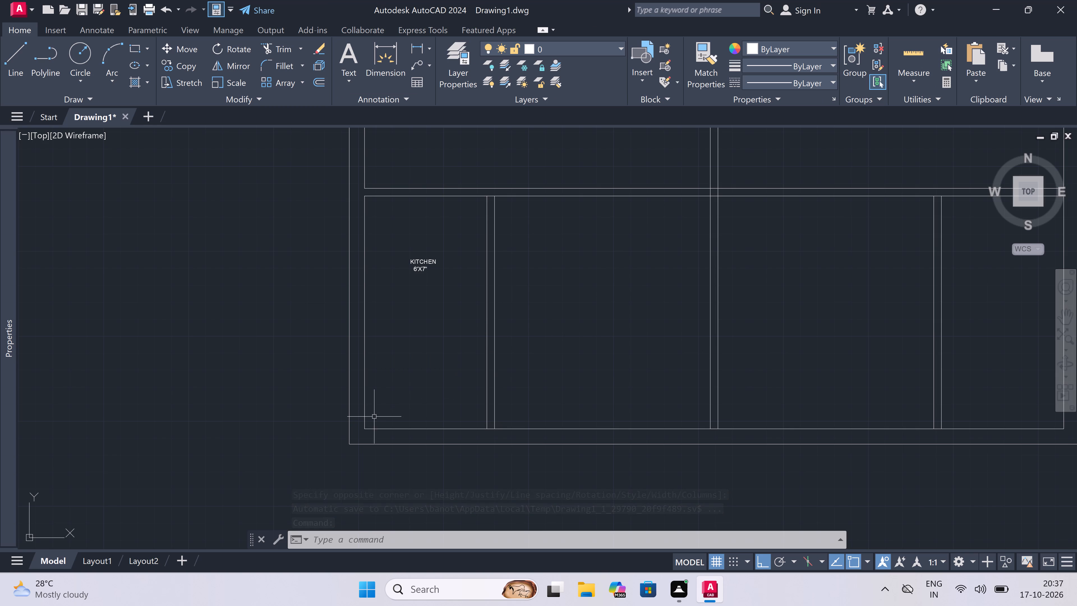
# Add a multiline text label near the lower wall of the room containing KITCHEN reading TOI/BATH, indented two spaces.
pyautogui.click(394, 391)
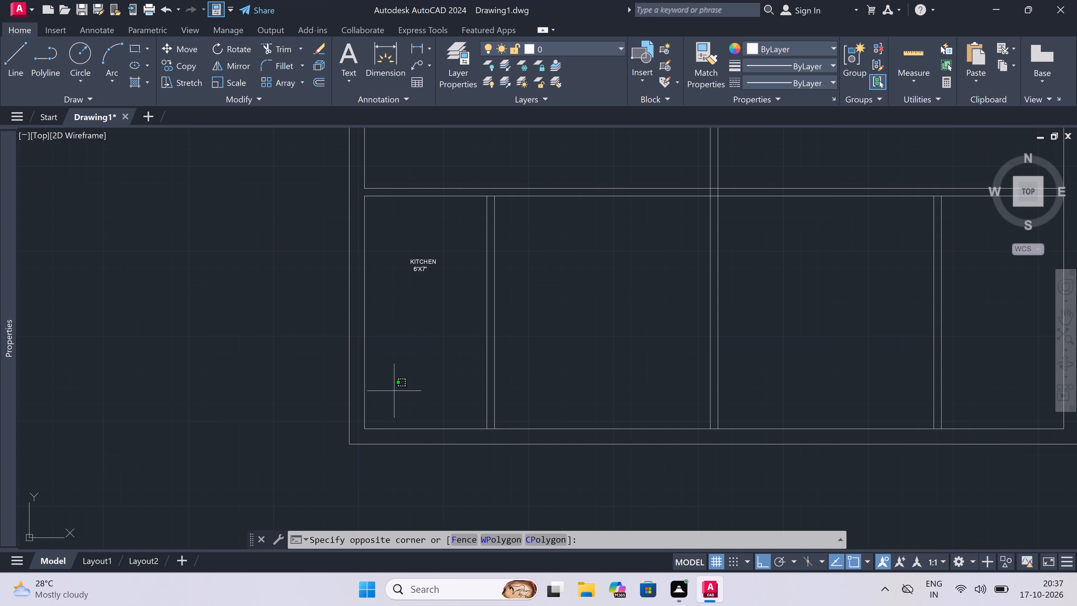
pyautogui.write('MT')
pyautogui.press('space')
pyautogui.click(394, 391)
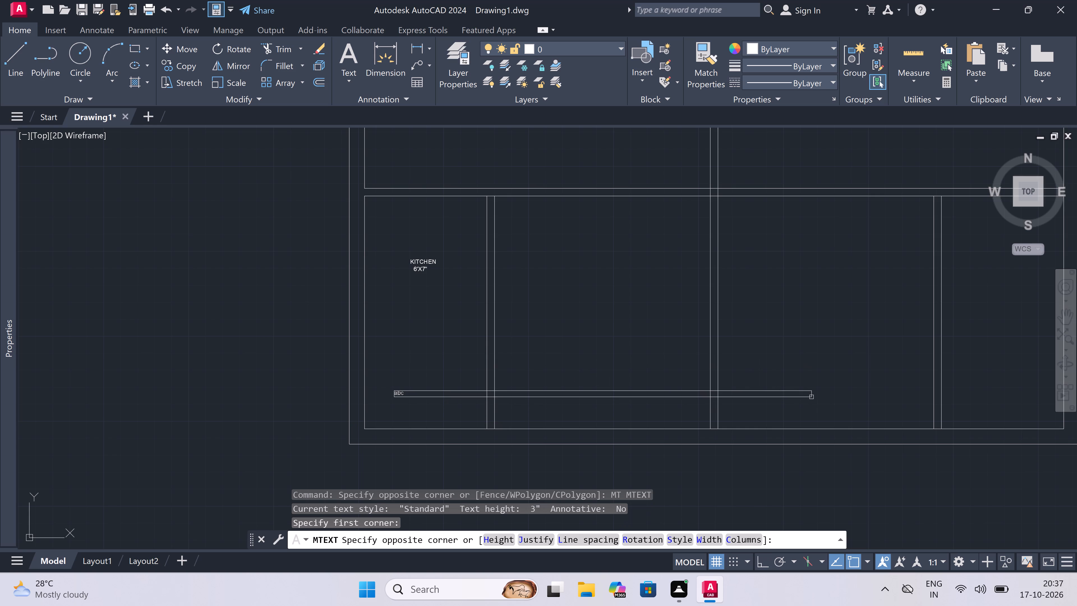
pyautogui.click(825, 407)
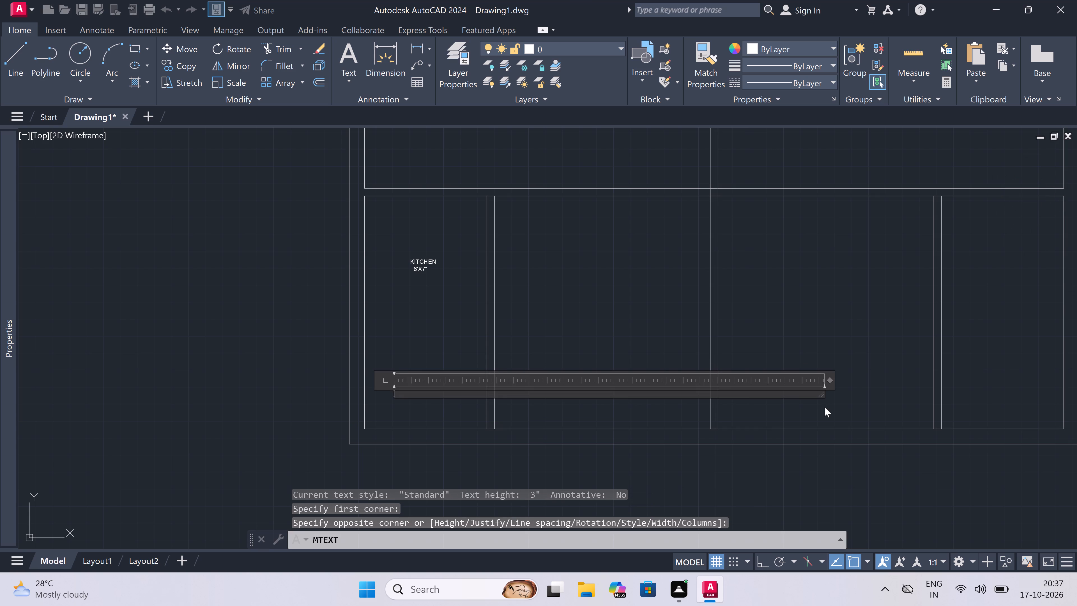
pyautogui.press('space')
pyautogui.press('space')
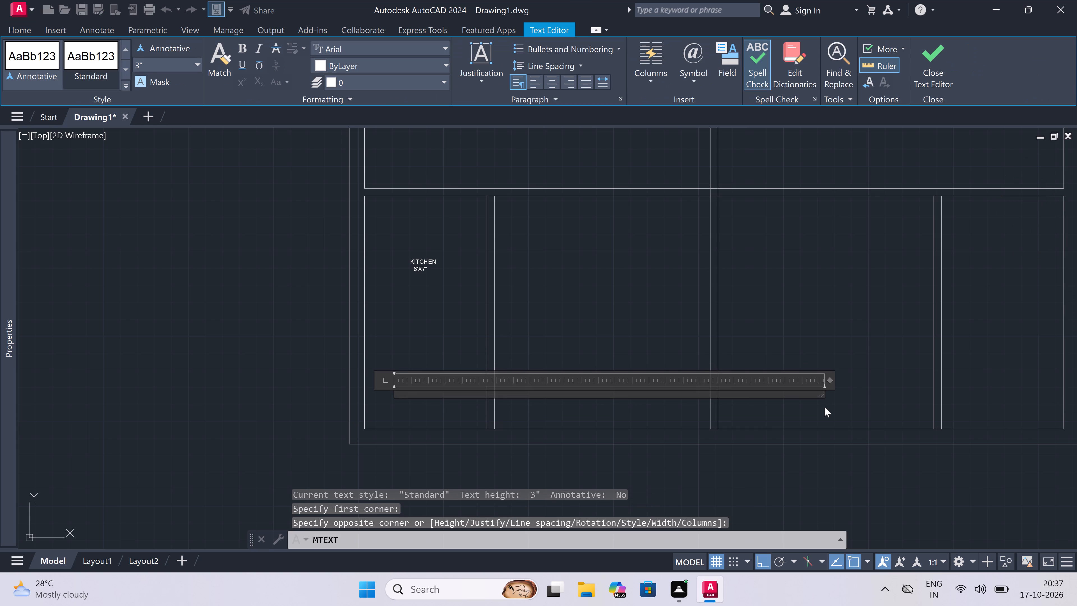
pyautogui.write('TOI')
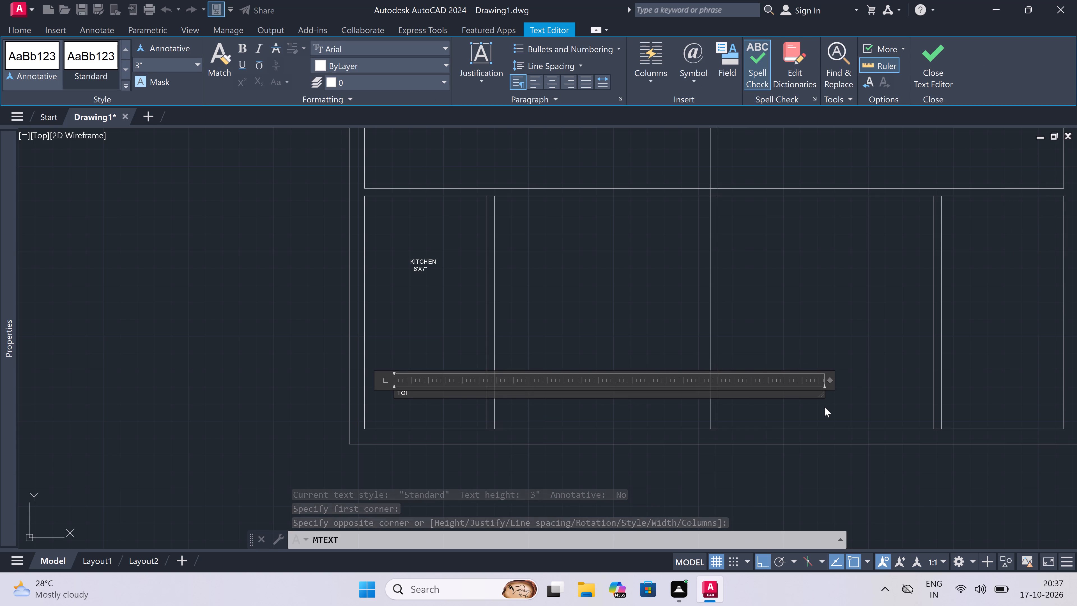
pyautogui.write('/BATH')
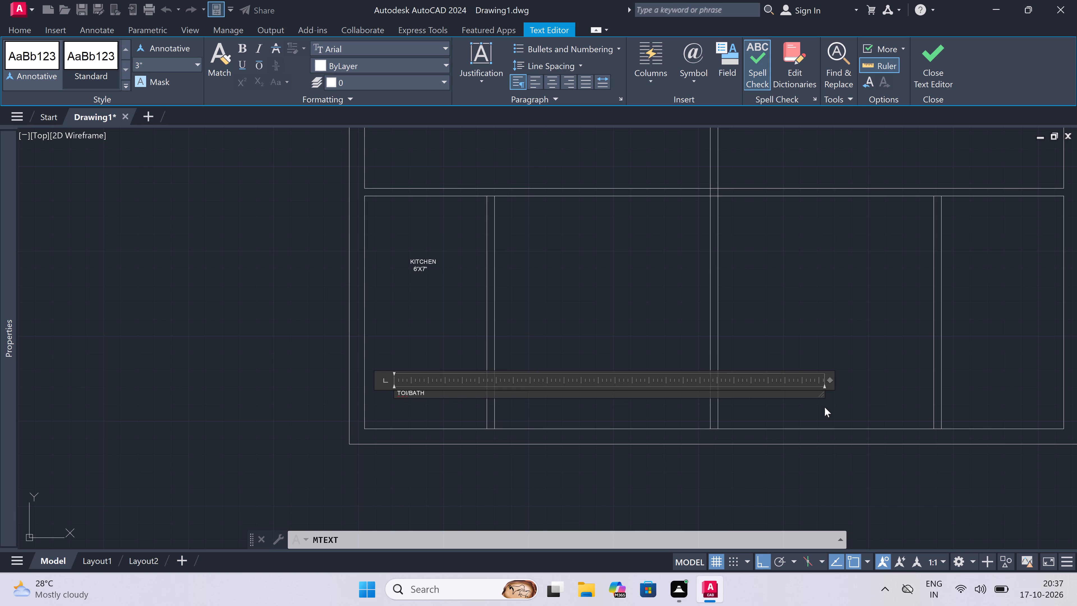
# Enter the size 6'X4' on a second line under TOI/BATH, indented four spaces, and finish the label.
pyautogui.press('Return')
pyautogui.press('space')
pyautogui.press('space')
pyautogui.press('space')
pyautogui.press('space')
pyautogui.write("6'X")
pyautogui.write("4'")
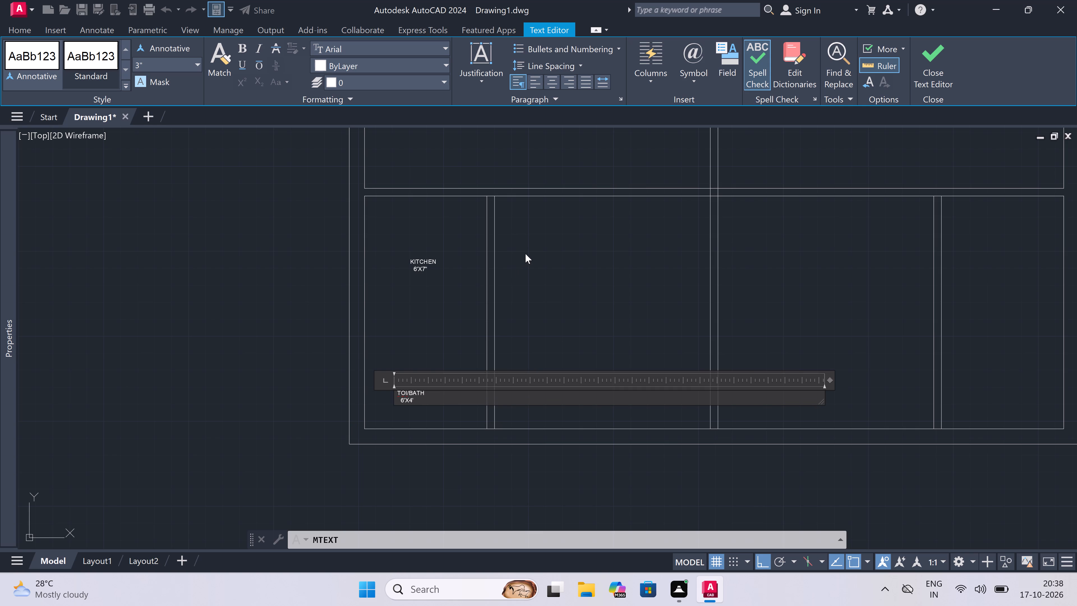
pyautogui.doubleClick(537, 305)
# Add a multiline text label in the bottom-row room beside the kitchen reading BED ROOM, indented eight spaces.
pyautogui.press('space')
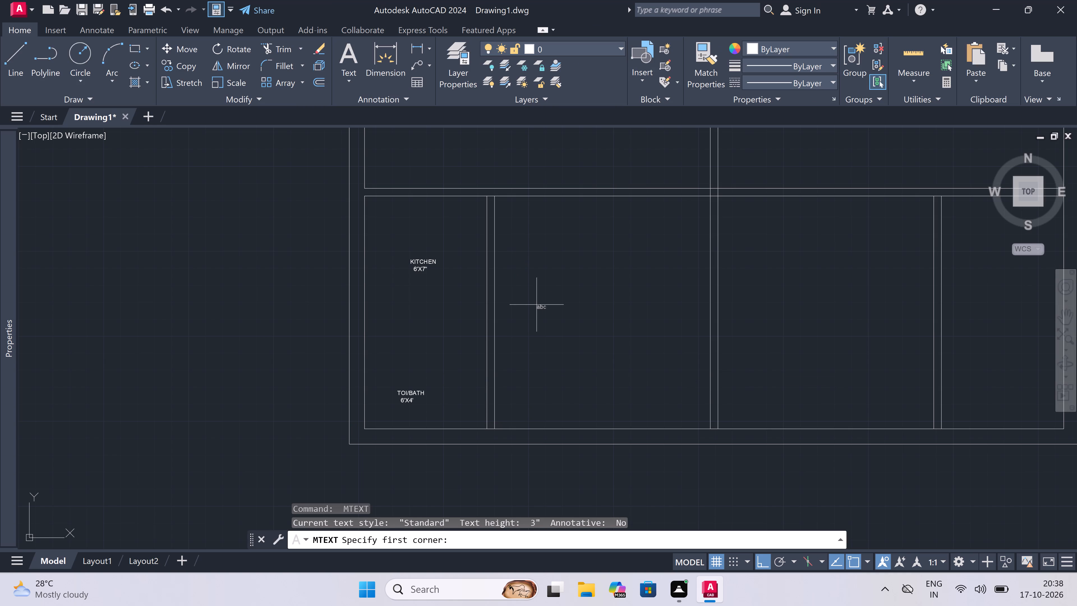
pyautogui.click(539, 307)
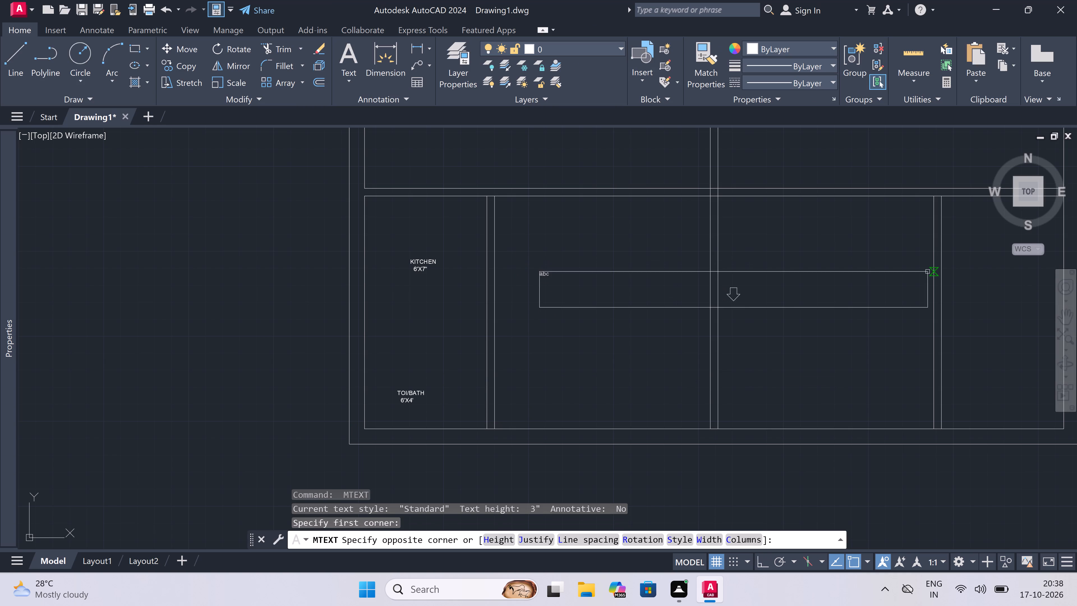
pyautogui.doubleClick(938, 279)
pyautogui.press('space')
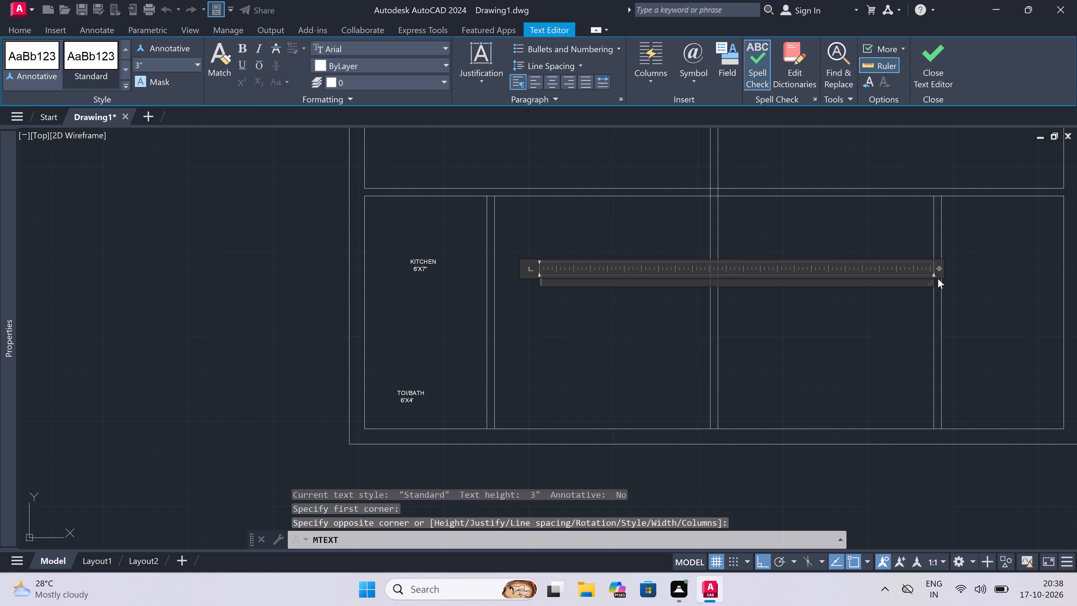
pyautogui.press('space')
pyautogui.press('space')
pyautogui.press('space')
pyautogui.press('space')
pyautogui.press('space')
pyautogui.press('space')
pyautogui.press('space')
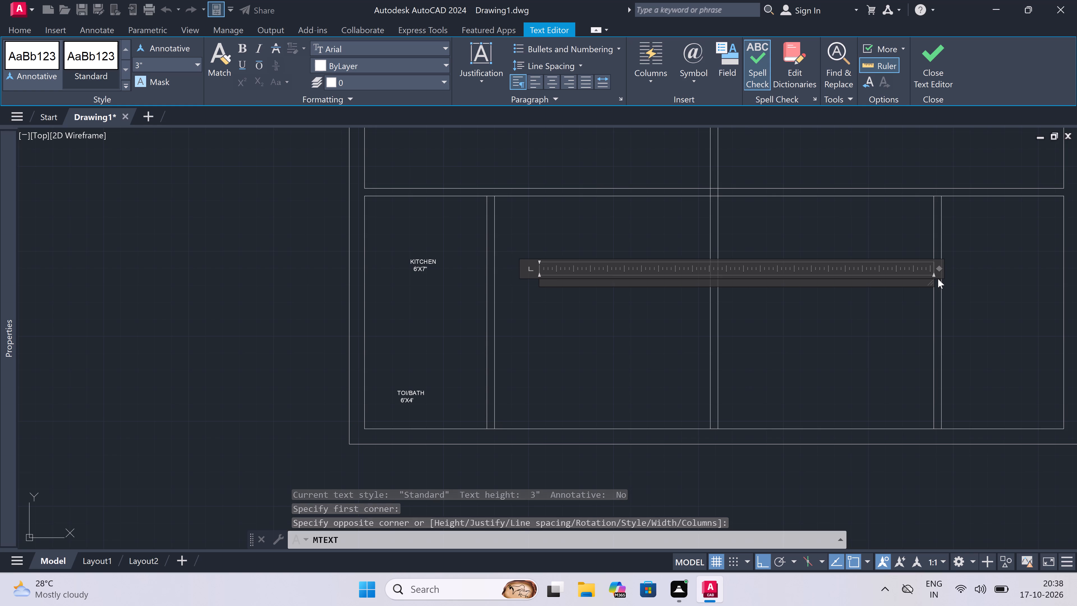
pyautogui.write('BED ROOM')
pyautogui.press('Return')
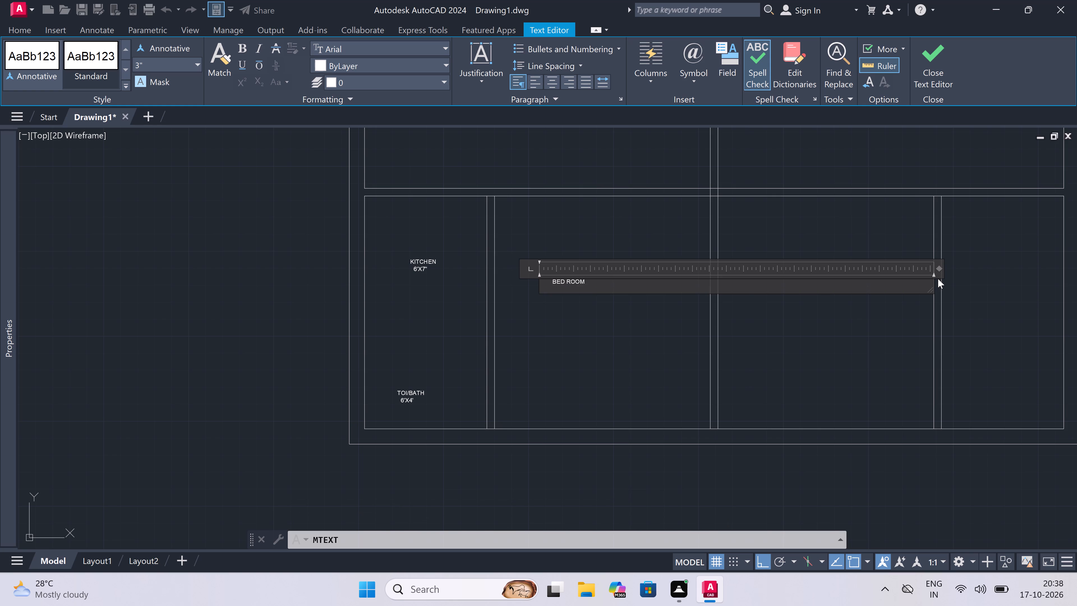
# Enter the size 10'7"x11'5" on a second line under BED ROOM, indented seven spaces, and finish the label.
pyautogui.press('space')
pyautogui.press('space')
pyautogui.press('space')
pyautogui.press('space')
pyautogui.press('space')
pyautogui.press('space')
pyautogui.press('space')
pyautogui.press('space')
pyautogui.press('1')
pyautogui.press('BackSpace')
pyautogui.press('BackSpace')
pyautogui.press('1')
pyautogui.write("0'")
pyautogui.press('7')
pyautogui.write('"x')
pyautogui.write('11')
pyautogui.press("'")
pyautogui.write('5"')
pyautogui.click(893, 344)
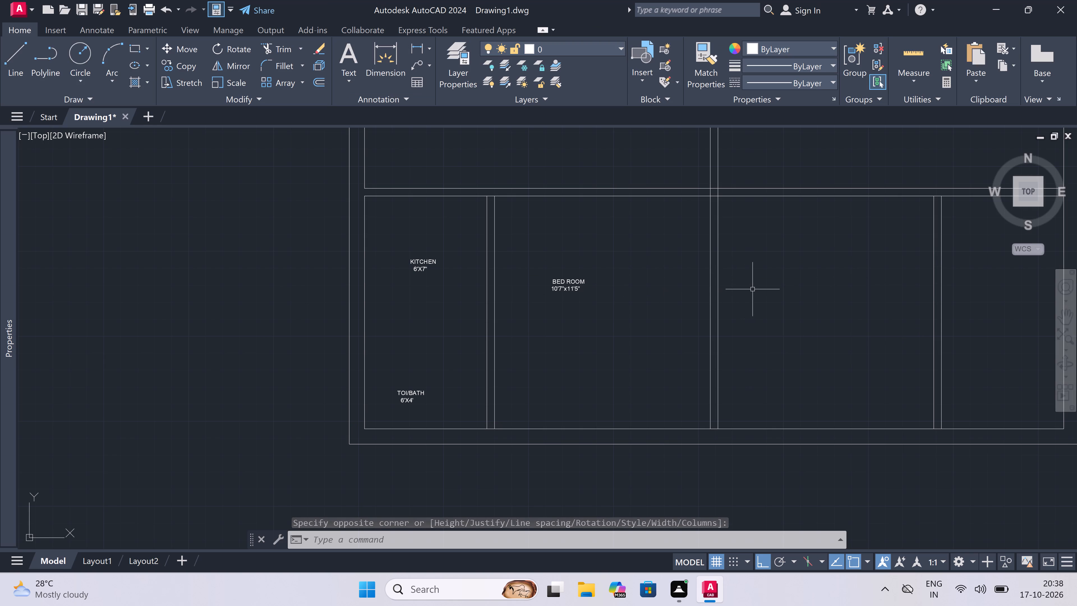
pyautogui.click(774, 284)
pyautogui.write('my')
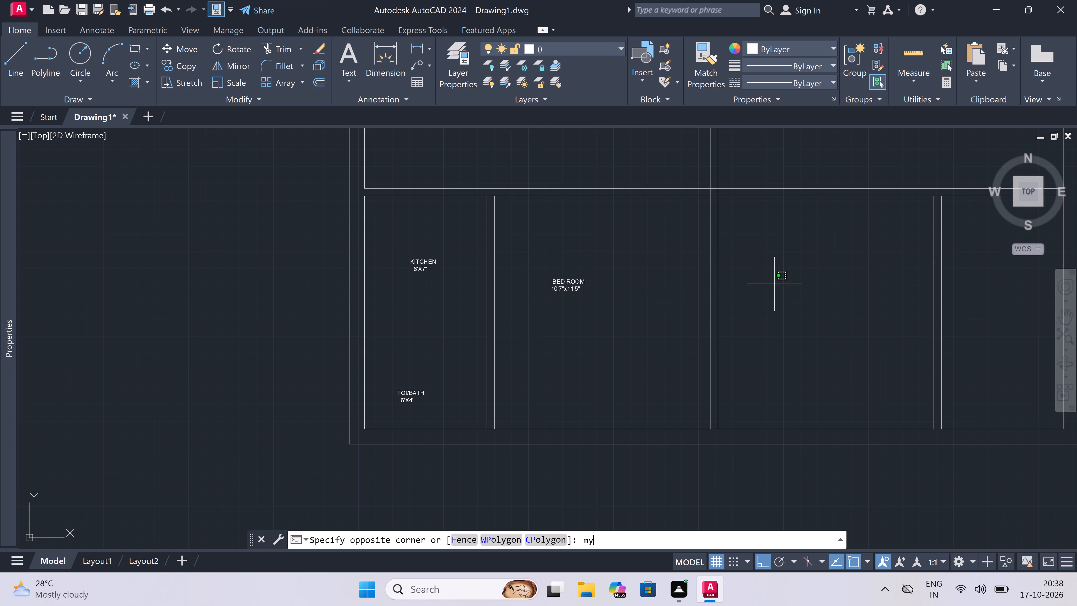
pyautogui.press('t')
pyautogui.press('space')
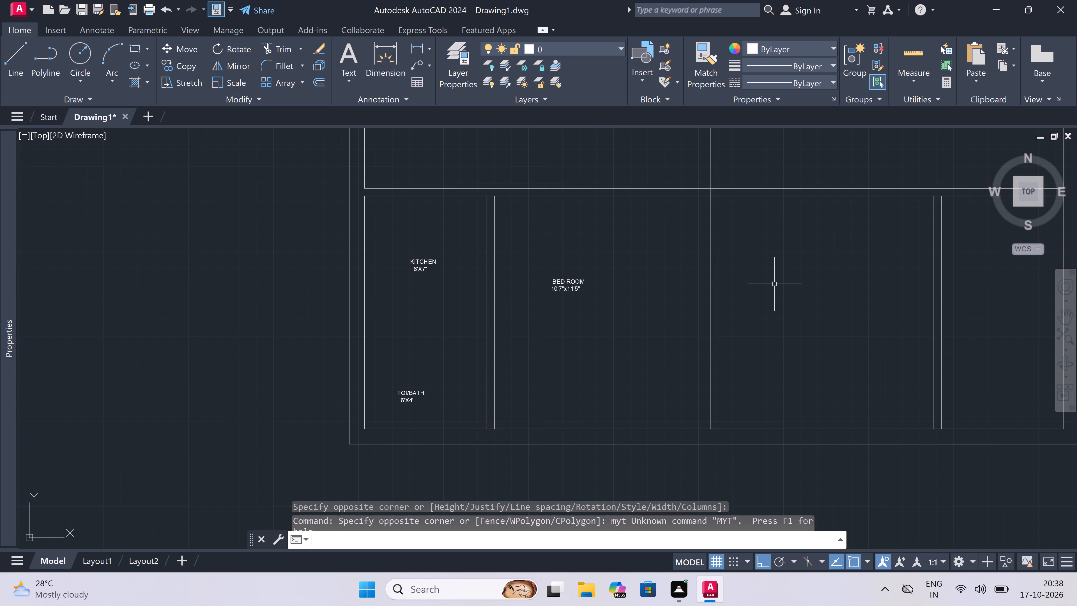
# Add a multiline text label in the bottom-row room just right of the central wall reading BED ROOM, indented four spaces.
pyautogui.write('mt')
pyautogui.press('space')
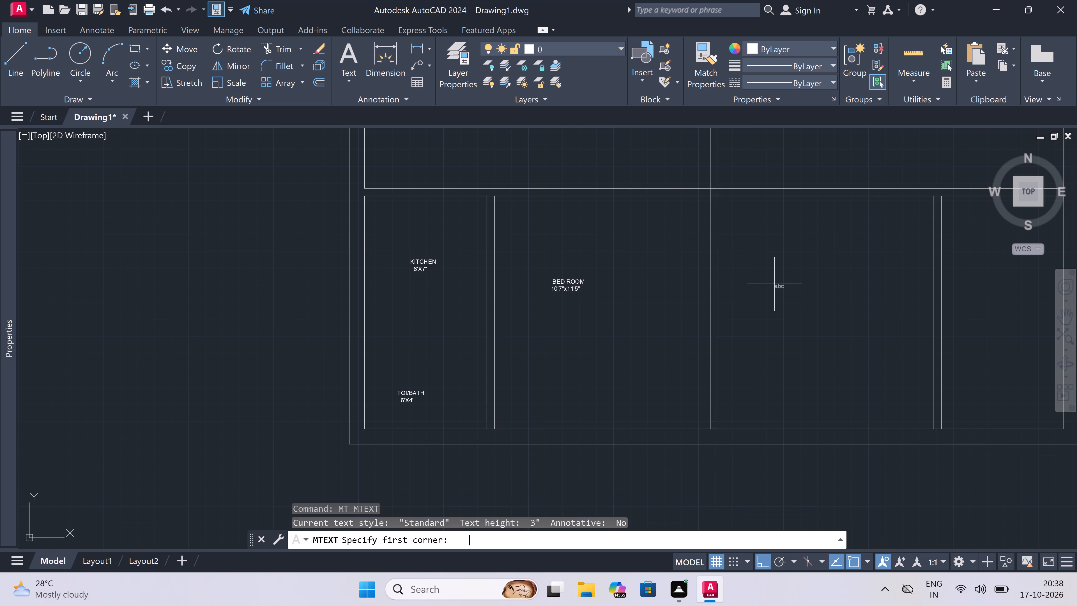
pyautogui.click(774, 284)
pyautogui.click(775, 297)
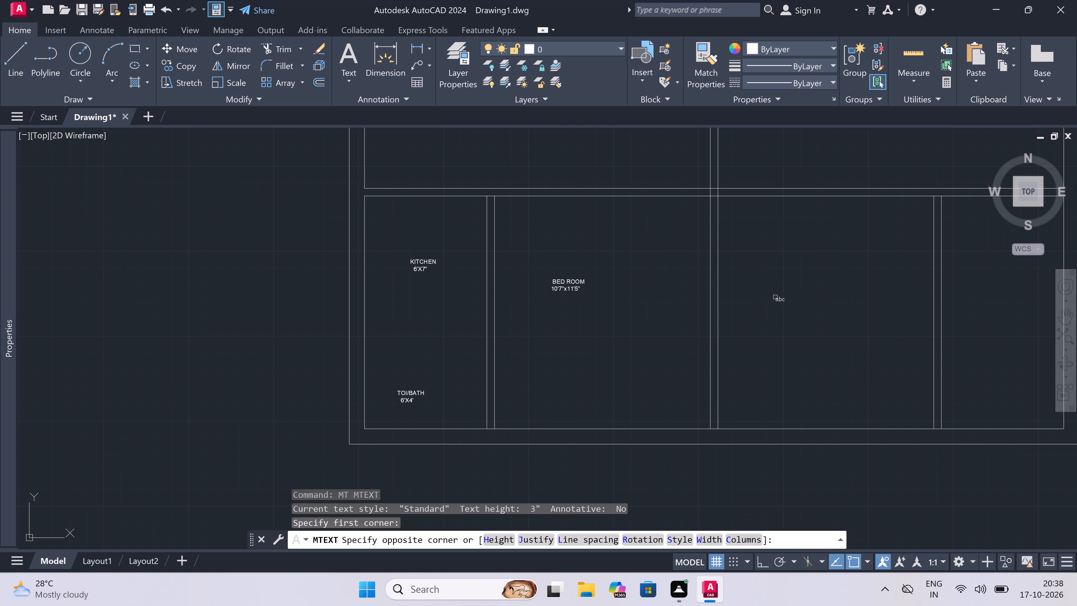
pyautogui.click(987, 292)
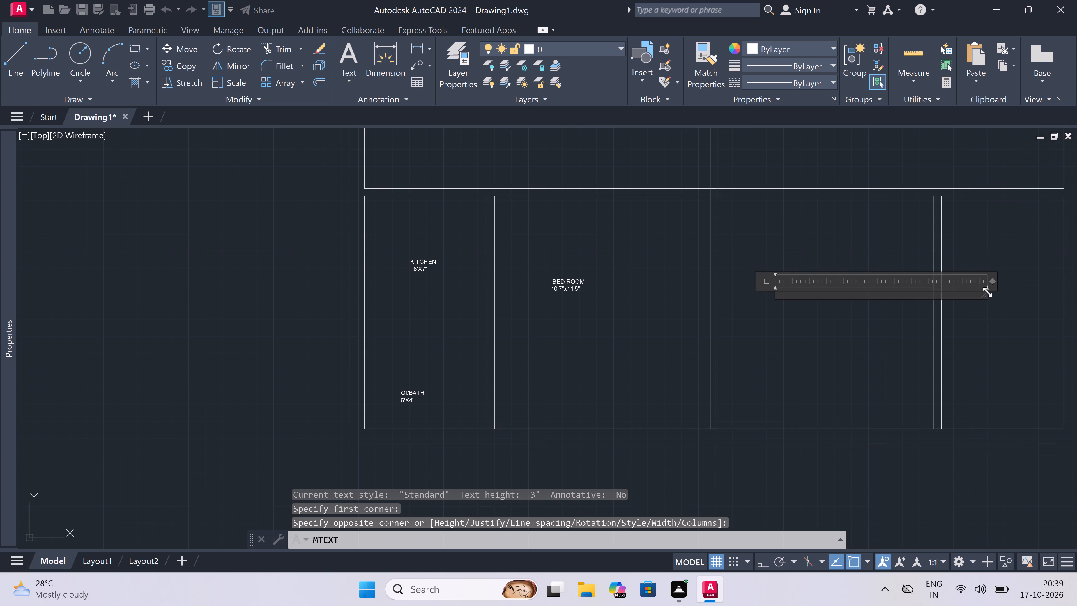
pyautogui.press('space')
pyautogui.press('space')
pyautogui.press('space')
pyautogui.press('space')
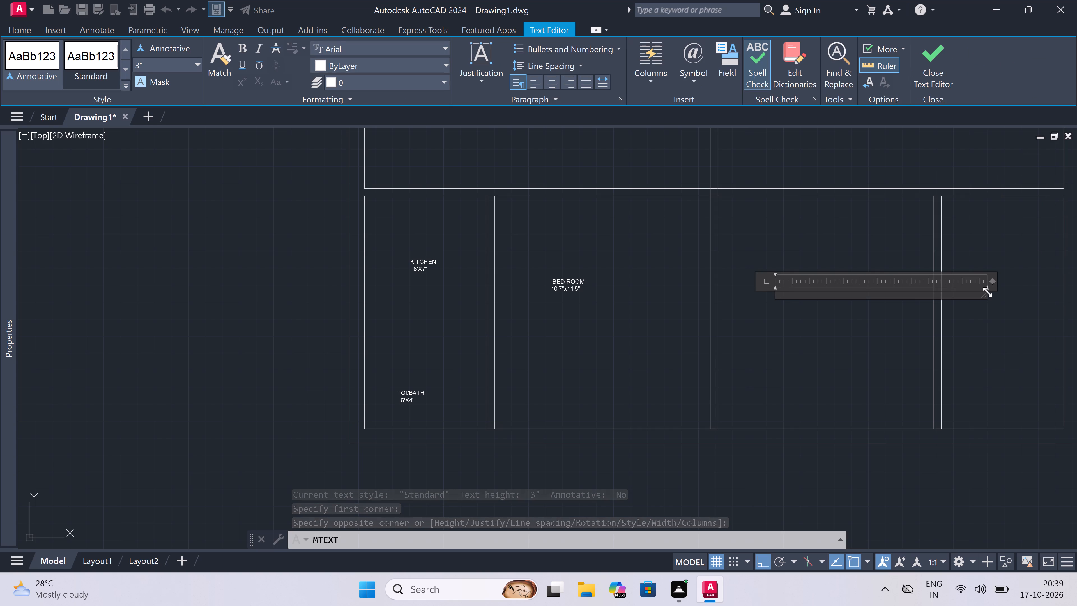
pyautogui.write('BED ROON')
pyautogui.press('BackSpace')
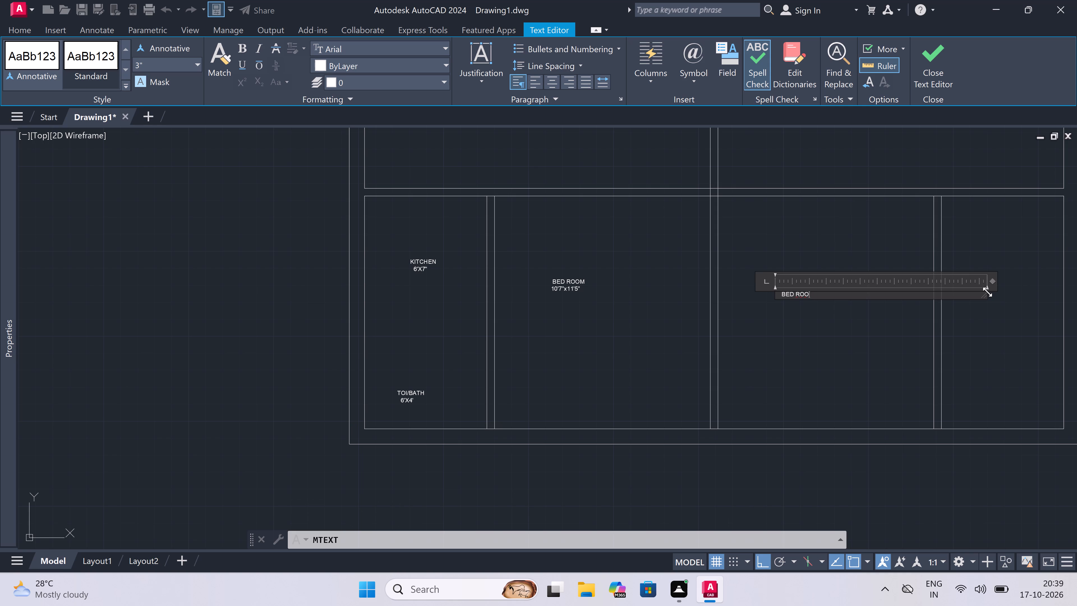
pyautogui.press('m')
pyautogui.press('Return')
# Enter the size 10'7"x11'5" on a second line under the new BED ROOM text, indented two spaces, and finish the label.
pyautogui.press('space')
pyautogui.press('space')
pyautogui.write('1')
pyautogui.press('0')
pyautogui.press("'")
pyautogui.press('7')
pyautogui.write('"x')
pyautogui.write('11')
pyautogui.press("'")
pyautogui.write('5"')
pyautogui.doubleClick(971, 434)
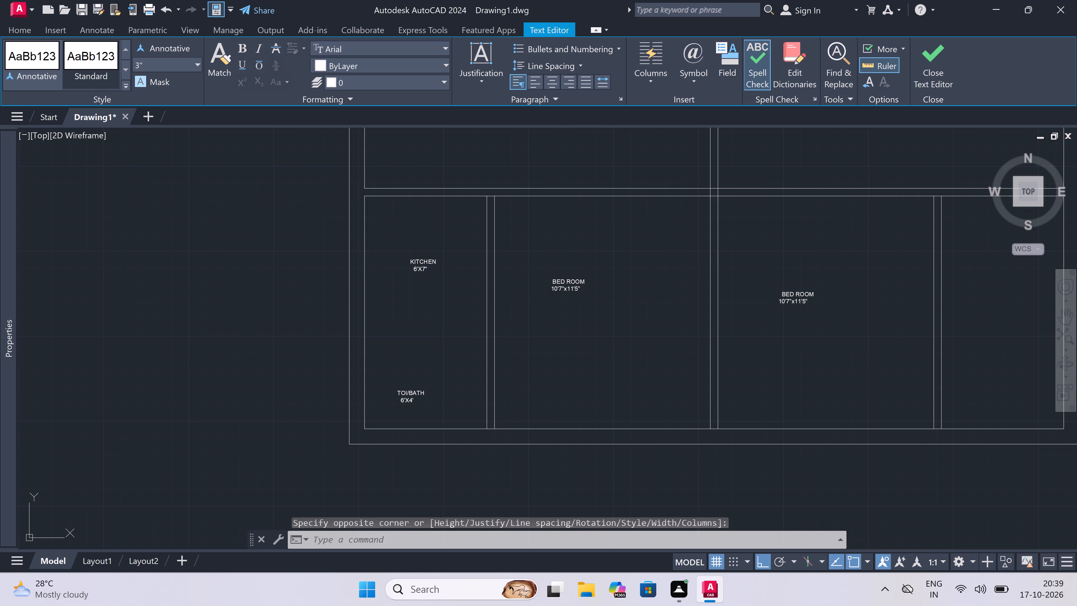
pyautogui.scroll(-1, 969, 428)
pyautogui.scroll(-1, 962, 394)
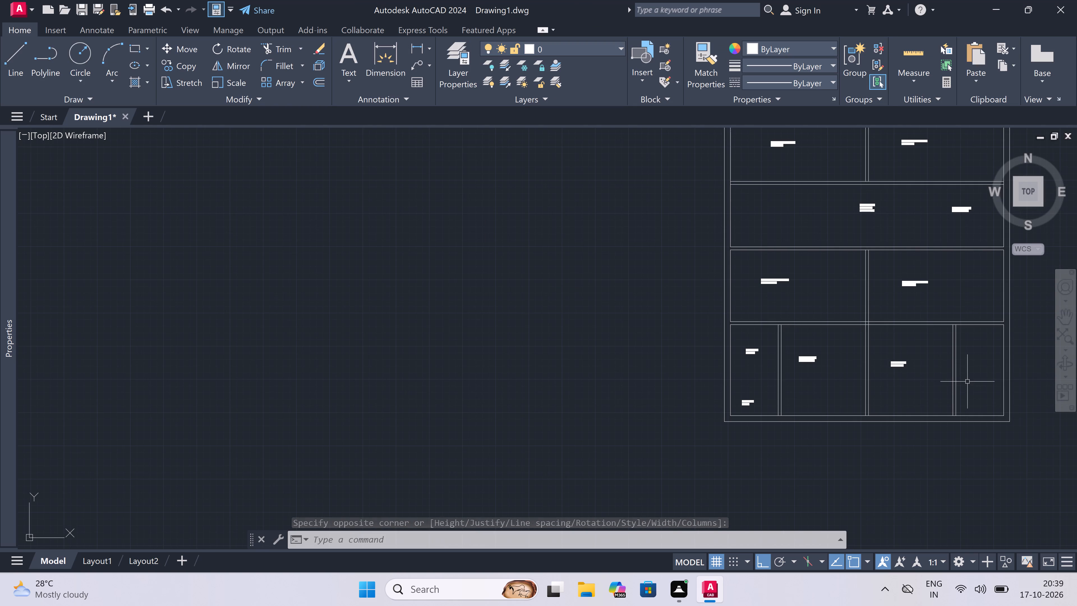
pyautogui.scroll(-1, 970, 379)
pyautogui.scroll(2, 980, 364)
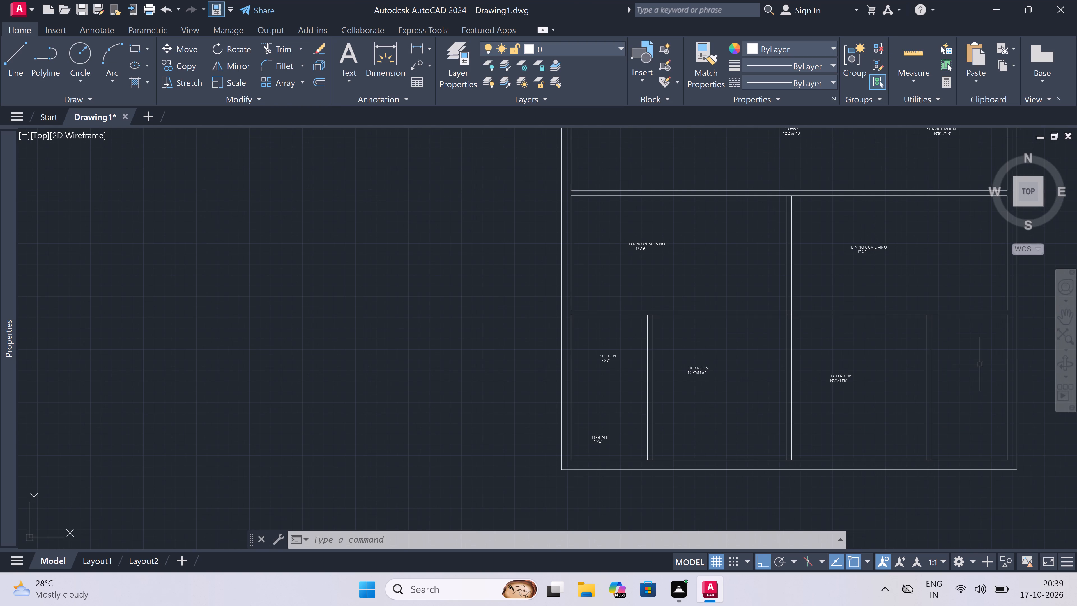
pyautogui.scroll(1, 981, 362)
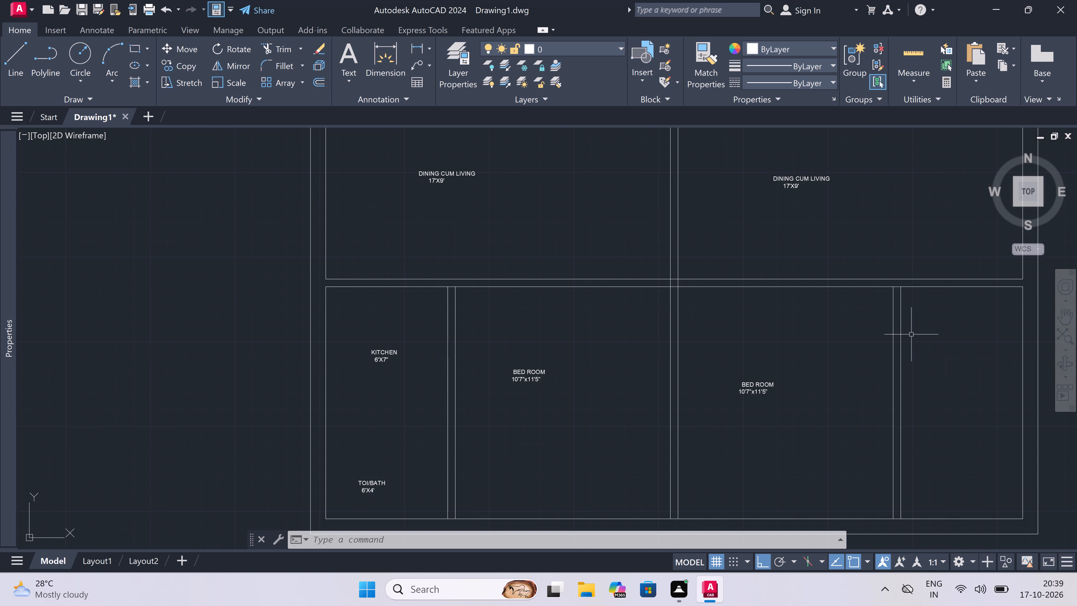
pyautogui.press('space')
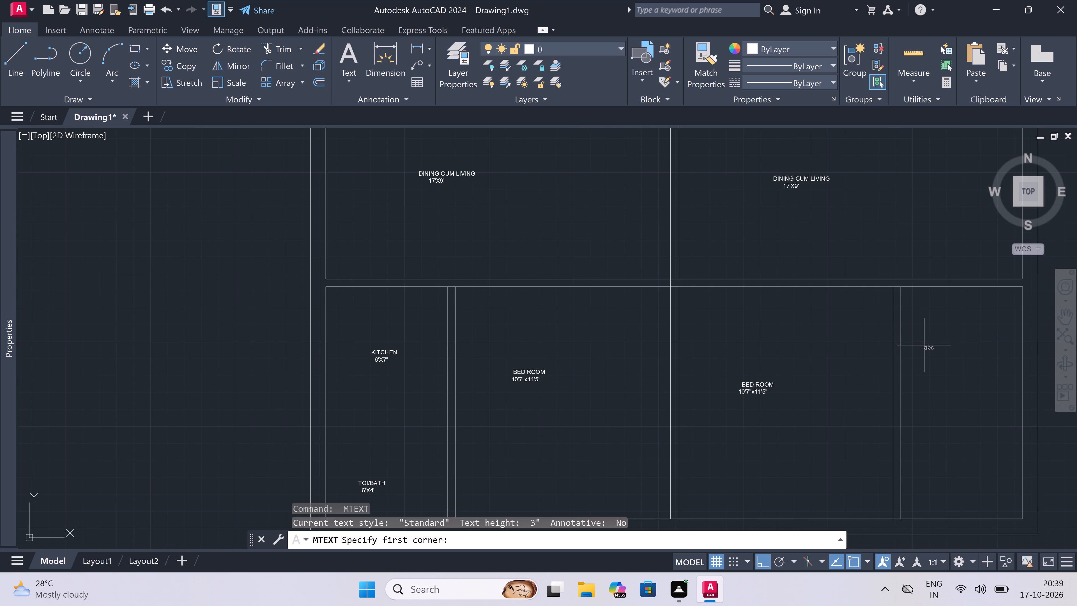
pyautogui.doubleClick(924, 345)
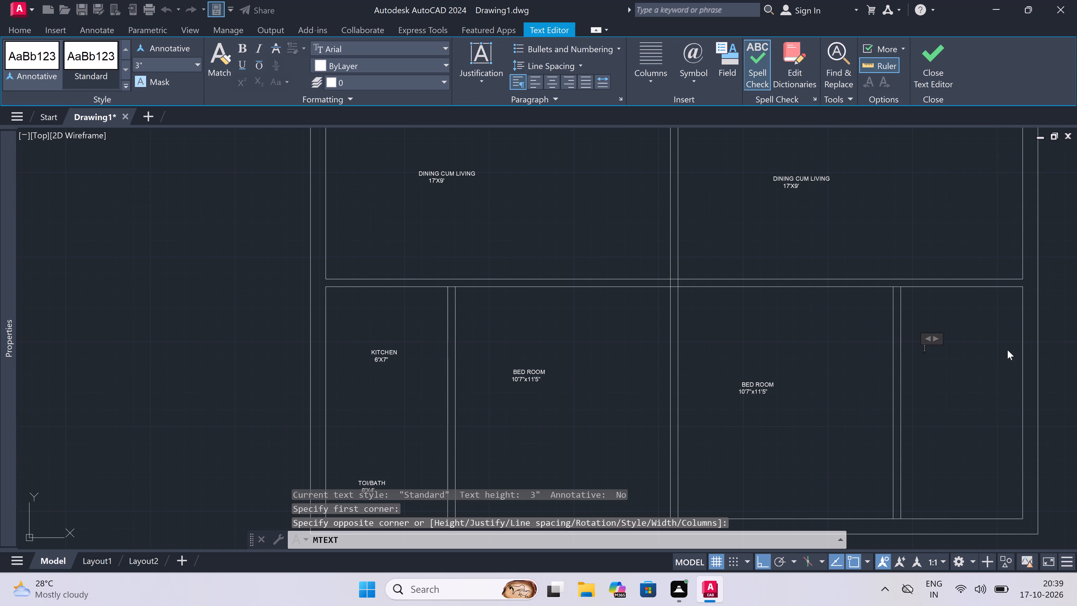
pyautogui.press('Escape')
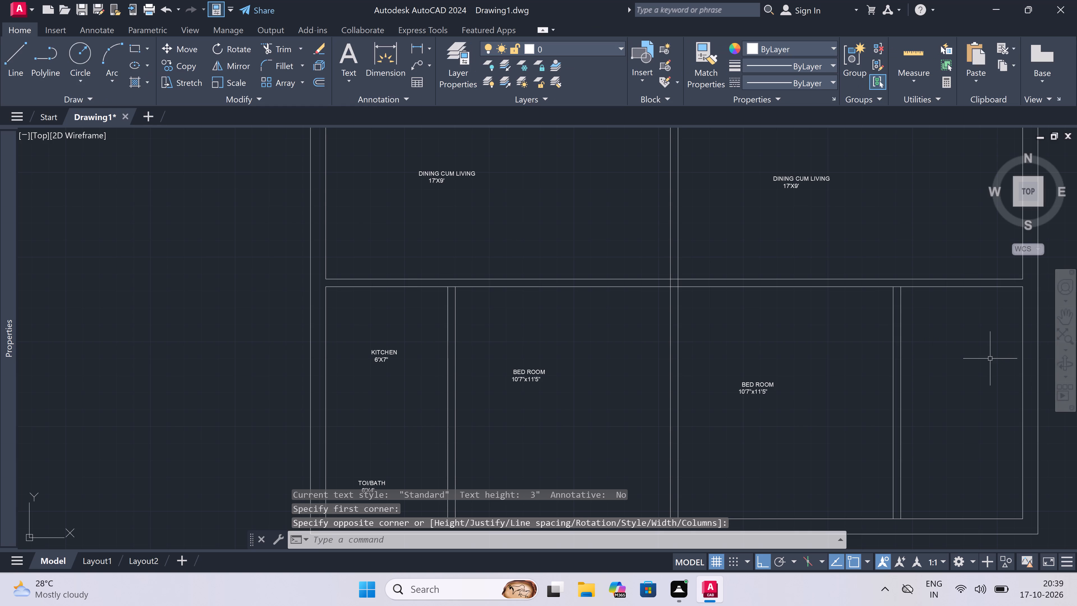
# Add a multiline text label in the upper part of the bottom row's far-right room reading KITCHEN, indented two spaces.
pyautogui.scroll(-2, 990, 365)
pyautogui.scroll(2, 1025, 394)
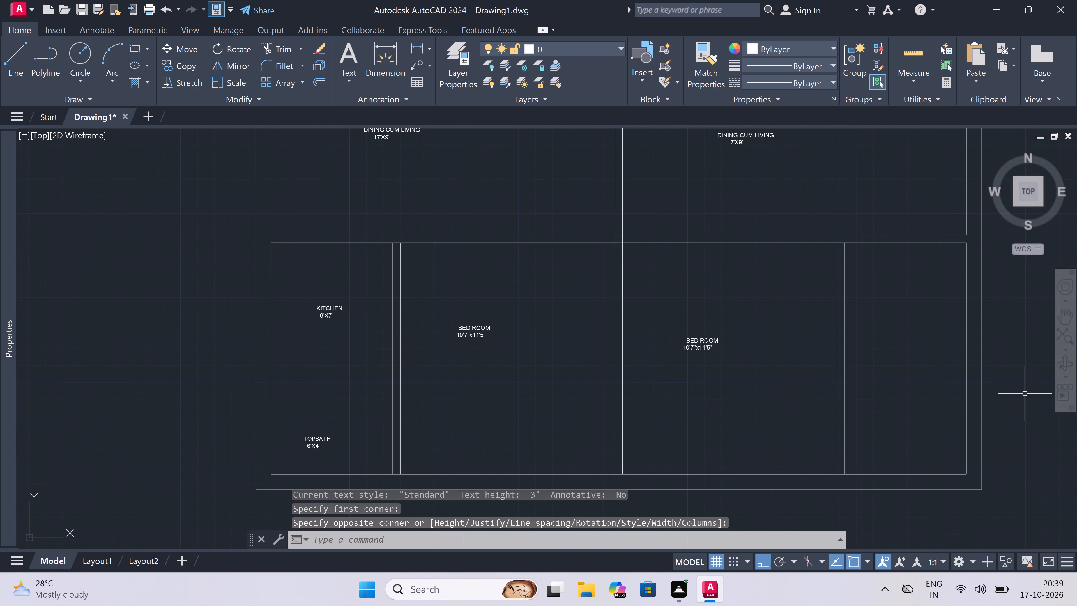
pyautogui.scroll(1, 1025, 394)
pyautogui.scroll(-3, 1025, 394)
pyautogui.scroll(-1, 1040, 410)
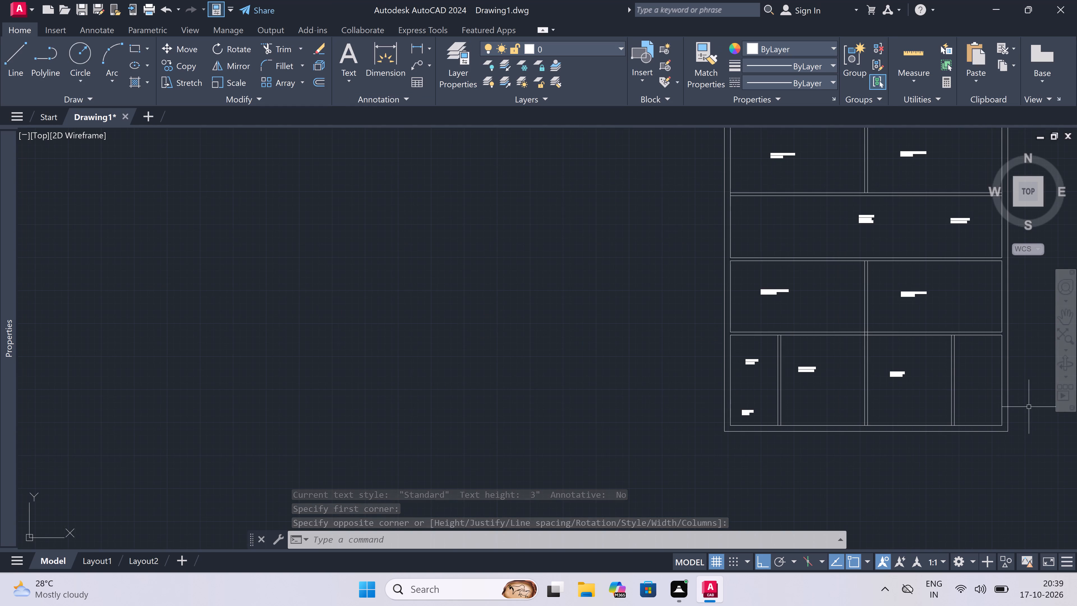
pyautogui.scroll(-3, 1044, 406)
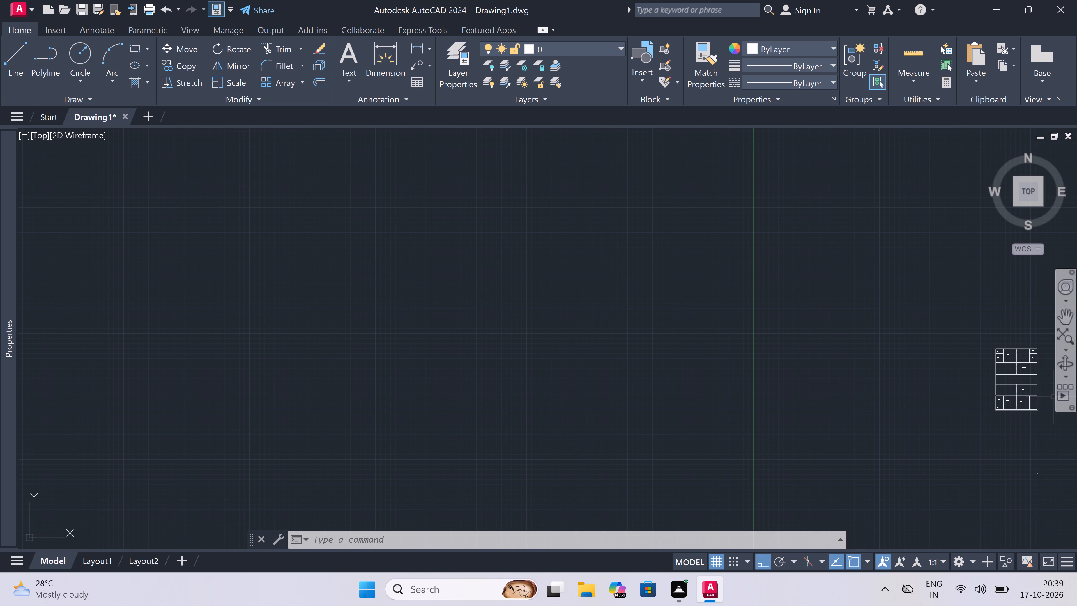
pyautogui.scroll(3, 1049, 399)
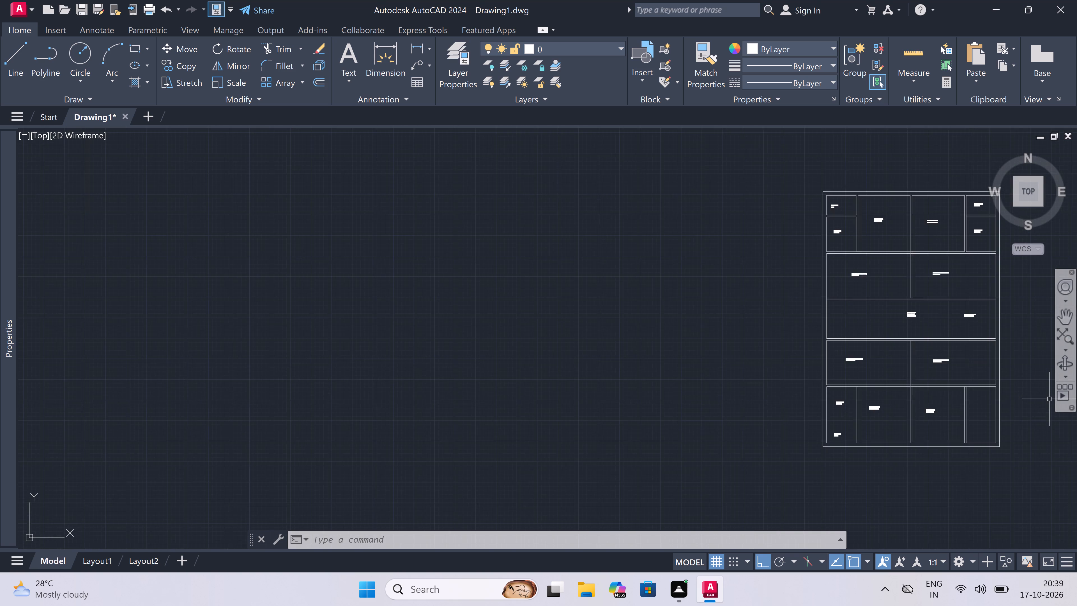
pyautogui.scroll(2, 1049, 399)
pyautogui.scroll(1, 957, 509)
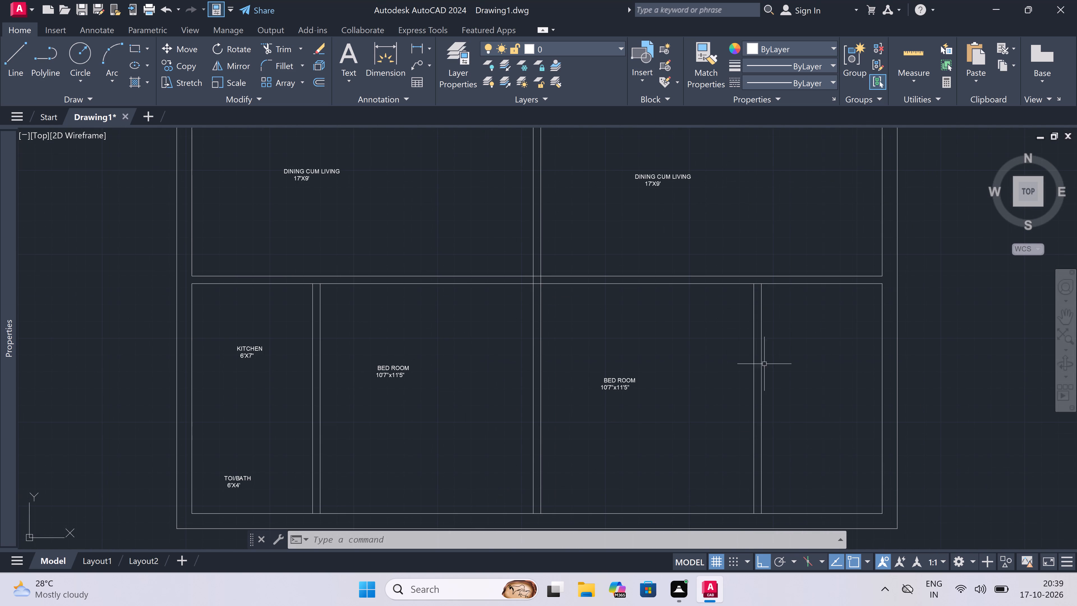
pyautogui.press('space')
pyautogui.doubleClick(793, 341)
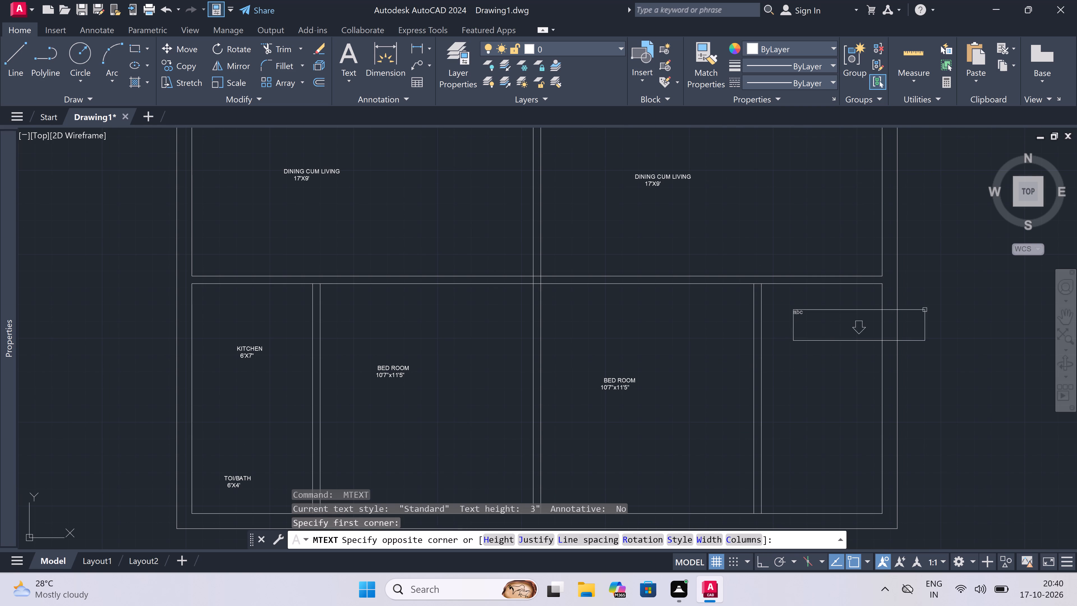
pyautogui.tripleClick(958, 315)
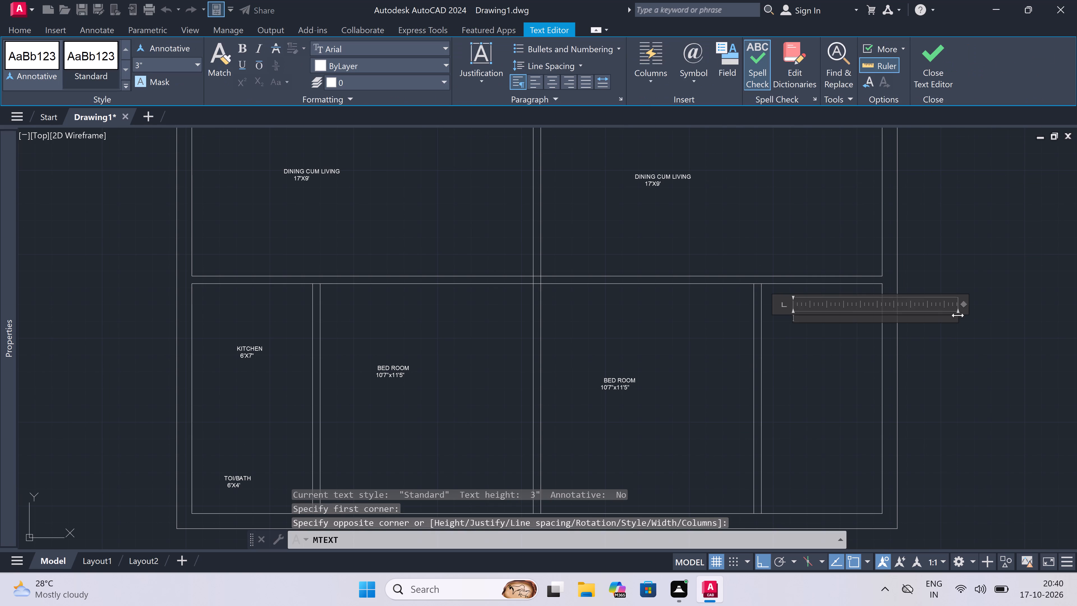
pyautogui.press('space')
pyautogui.press('space')
pyautogui.write('KITCHEN')
# Enter the size 6'X7' on a second line under the new KITCHEN text, indented four spaces, and finish the label.
pyautogui.press('Return')
pyautogui.press('space')
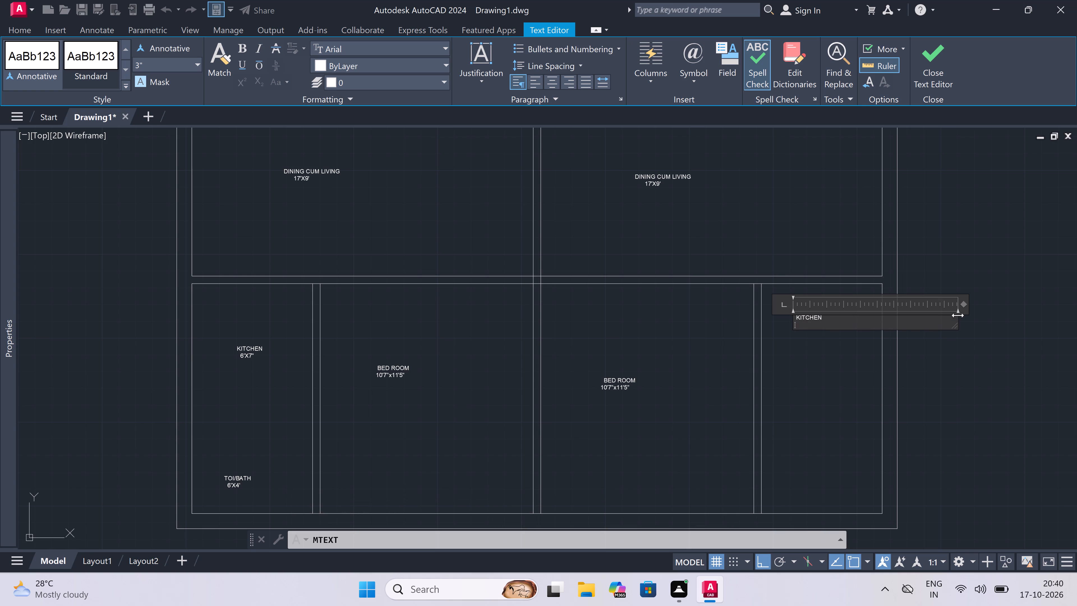
pyautogui.press('space')
pyautogui.press('6')
pyautogui.press('BackSpace')
pyautogui.press('space')
pyautogui.press('space')
pyautogui.write("6'")
pyautogui.press('x')
pyautogui.write("7'")
pyautogui.doubleClick(785, 472)
# Add a multiline text label in the lower part of the same far-right room reading TOI/BATH, indented three spaces.
pyautogui.press('space')
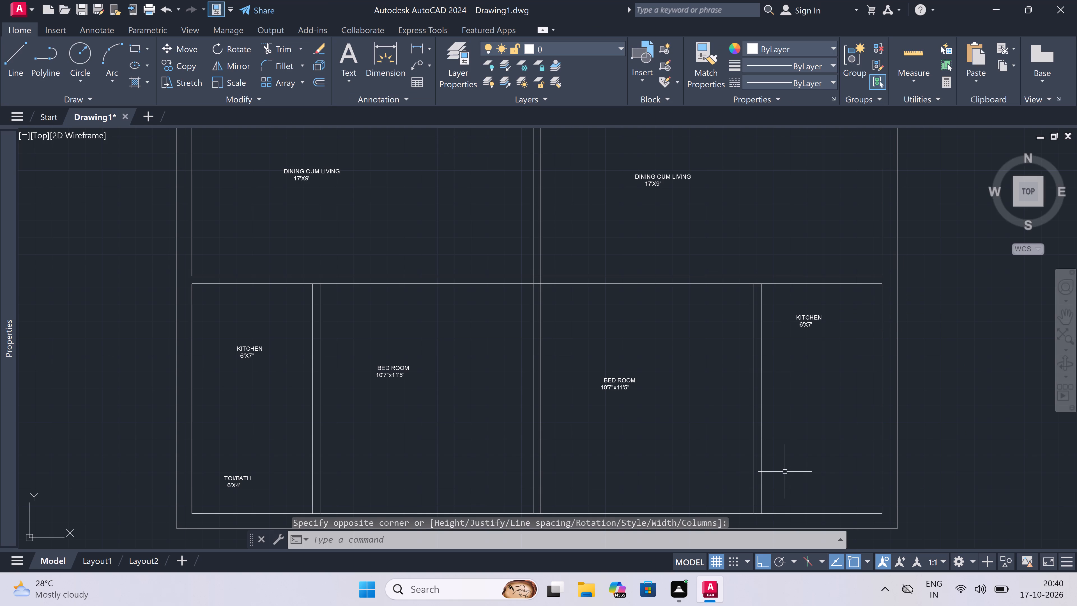
pyautogui.click(785, 472)
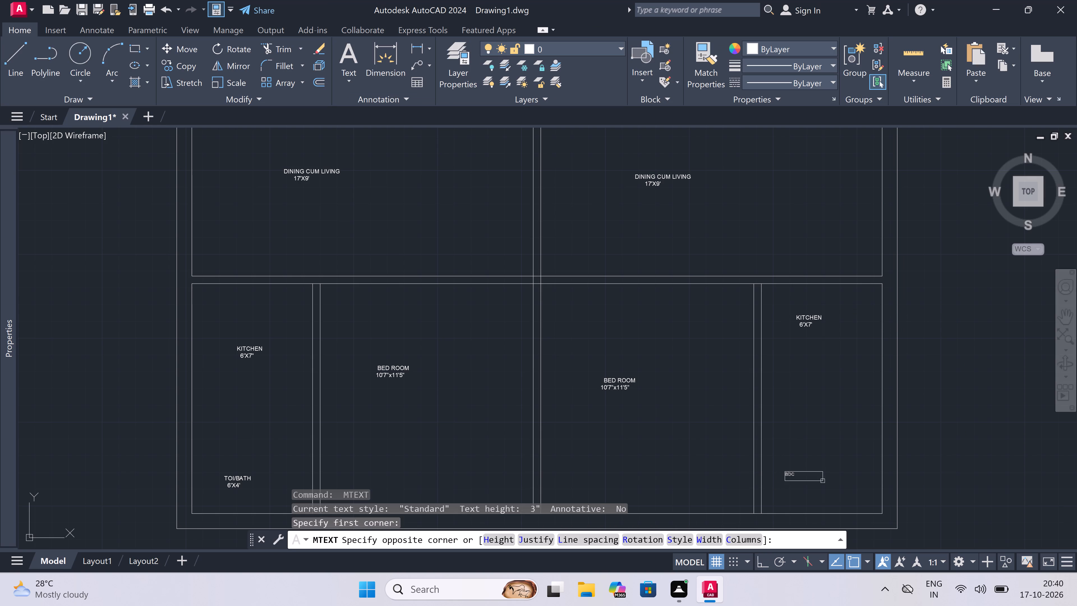
pyautogui.click(1056, 496)
pyautogui.press('space')
pyautogui.press('space')
pyautogui.press('space')
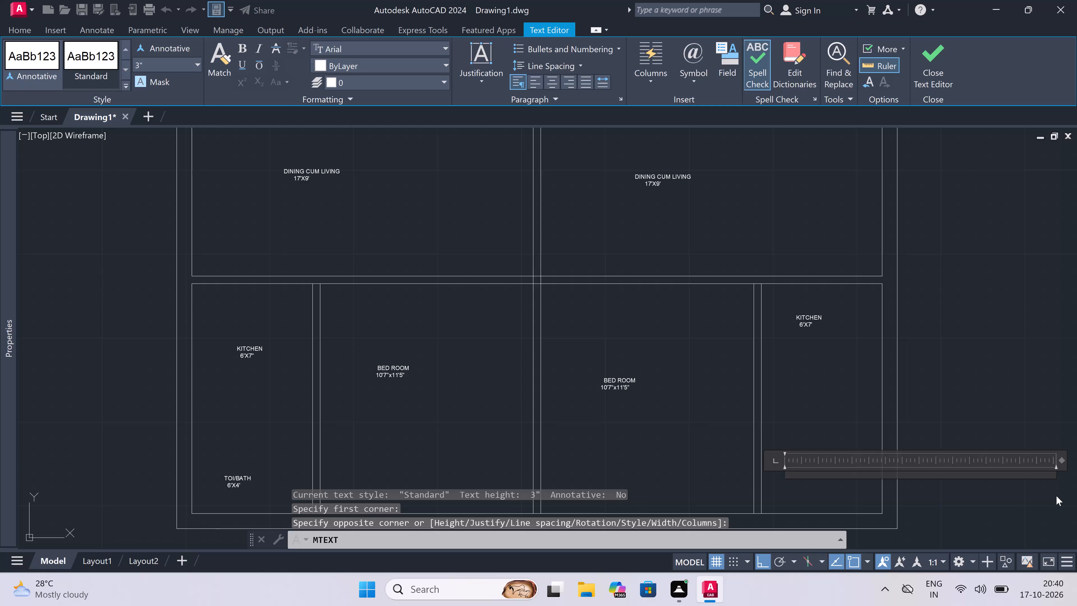
pyautogui.write('TOI/BATH')
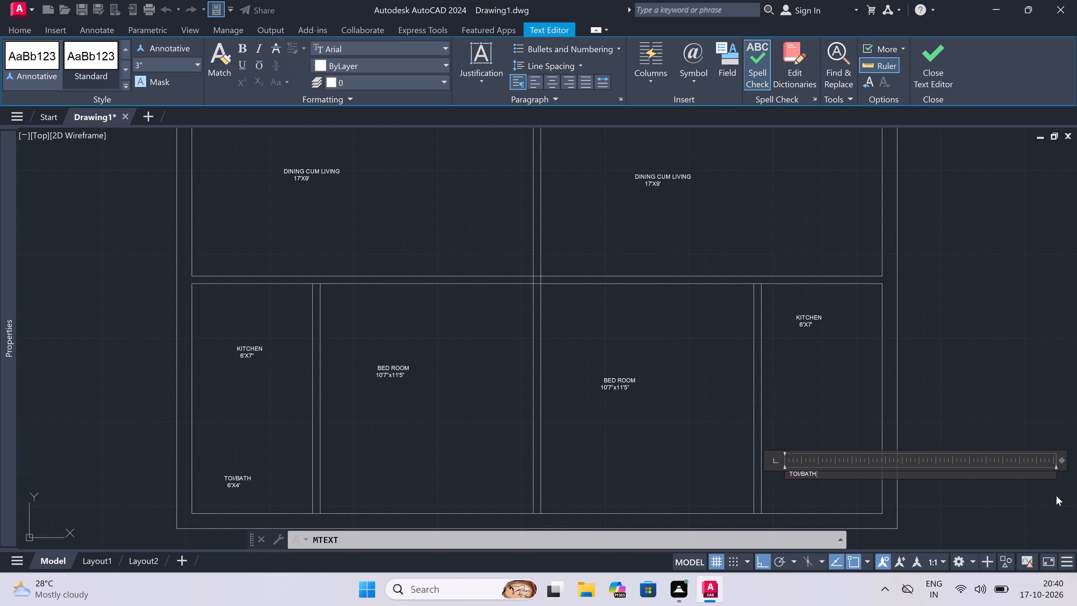
# Enter the size 6'X4' on a second line under the new TOI/BATH text, indented four spaces, and finish the label.
pyautogui.press('Return')
pyautogui.press('space')
pyautogui.press('space')
pyautogui.press('space')
pyautogui.press('space')
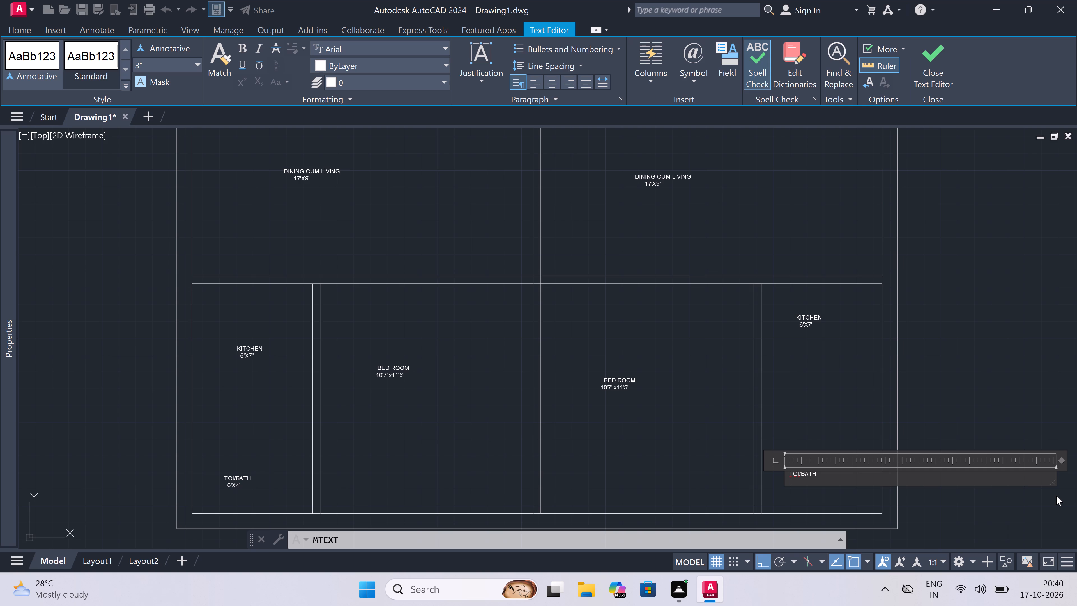
pyautogui.press('6')
pyautogui.press("'")
pyautogui.press('x')
pyautogui.write("4'")
pyautogui.scroll(-3, 627, 379)
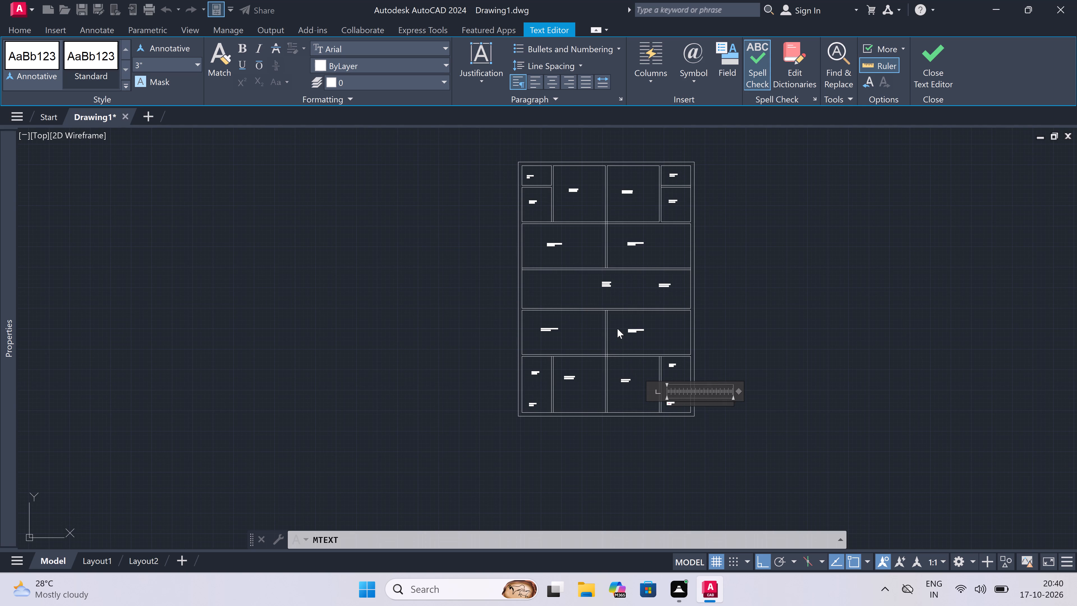
pyautogui.click(608, 298)
# Minimize the AutoCAD window to return to the desktop.
pyautogui.scroll(1, 608, 298)
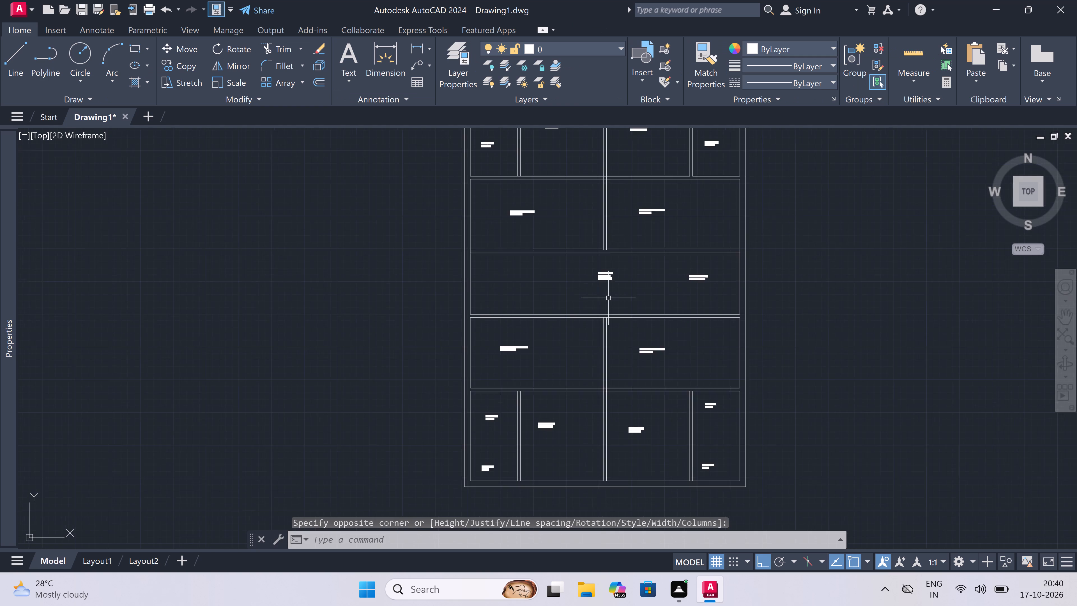
pyautogui.scroll(1, 608, 298)
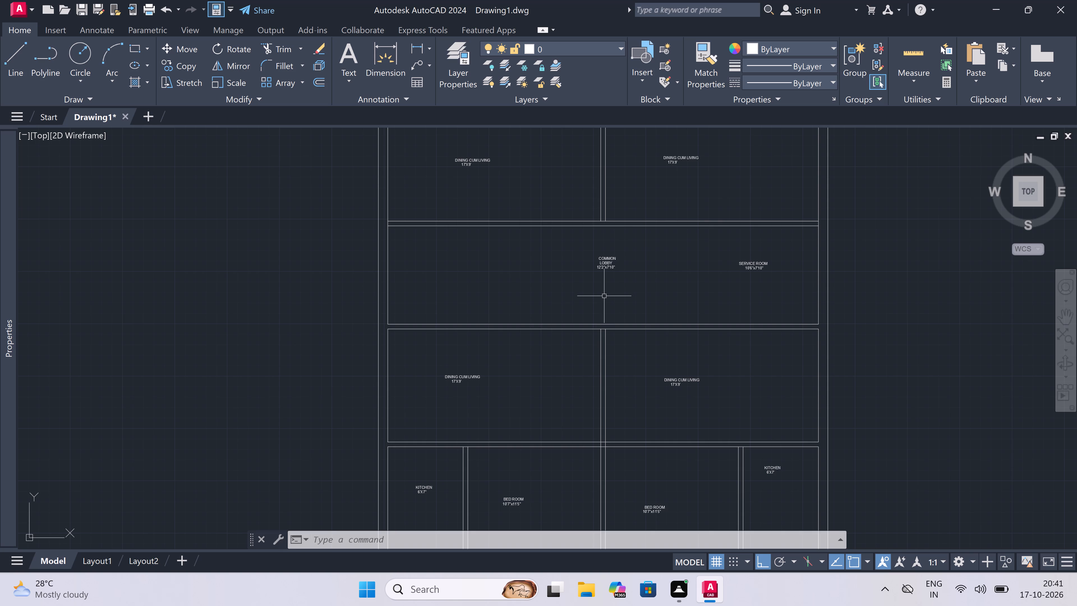
pyautogui.click(1005, 6)
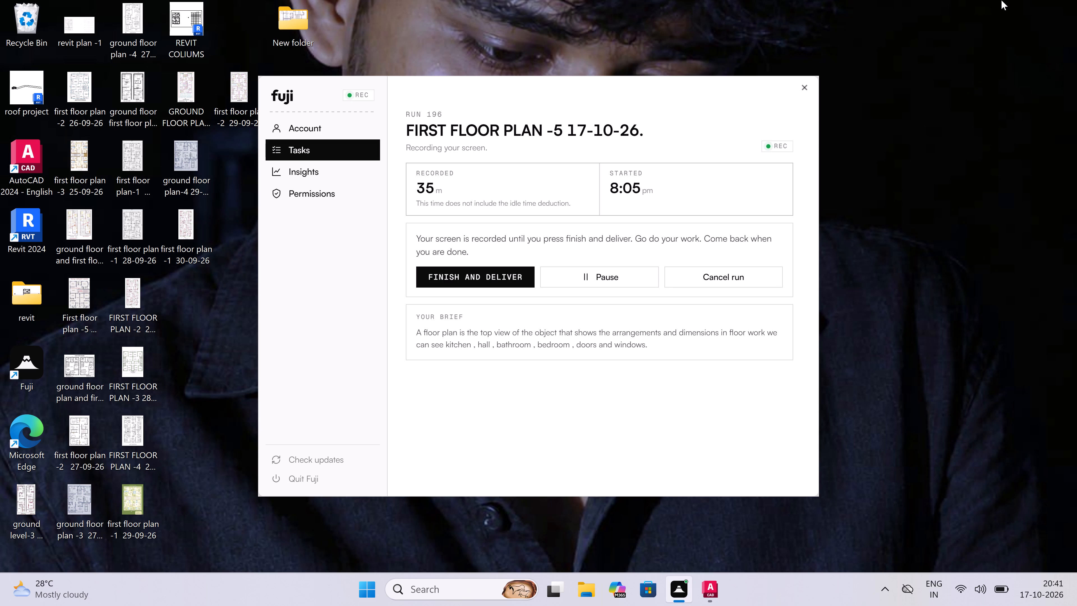
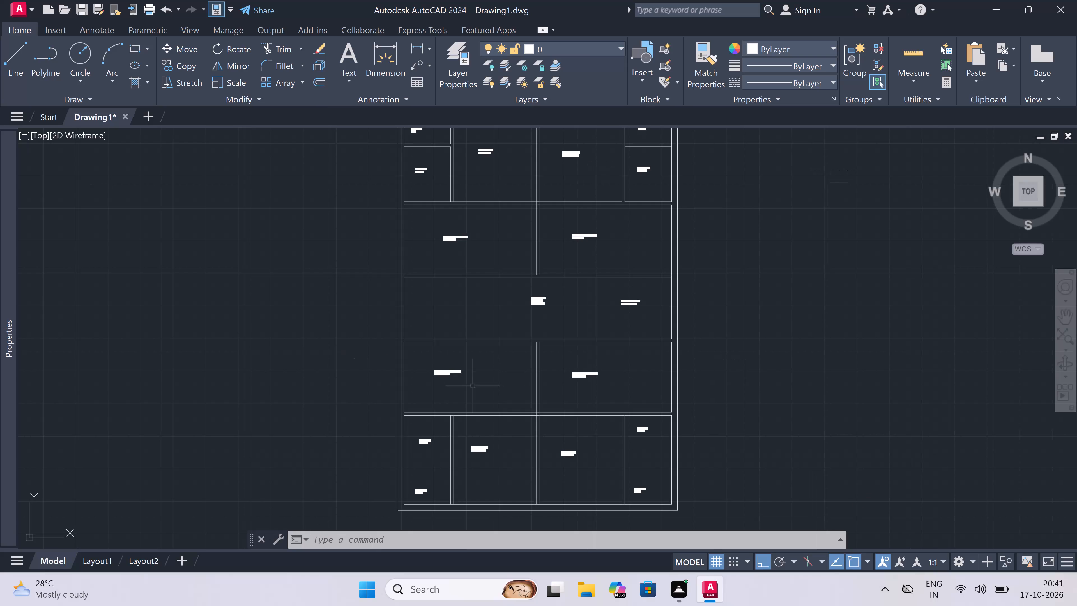
# Set the text height of all the room labels in the plan to 5", selecting them together as similar objects.
pyautogui.scroll(1, 470, 384)
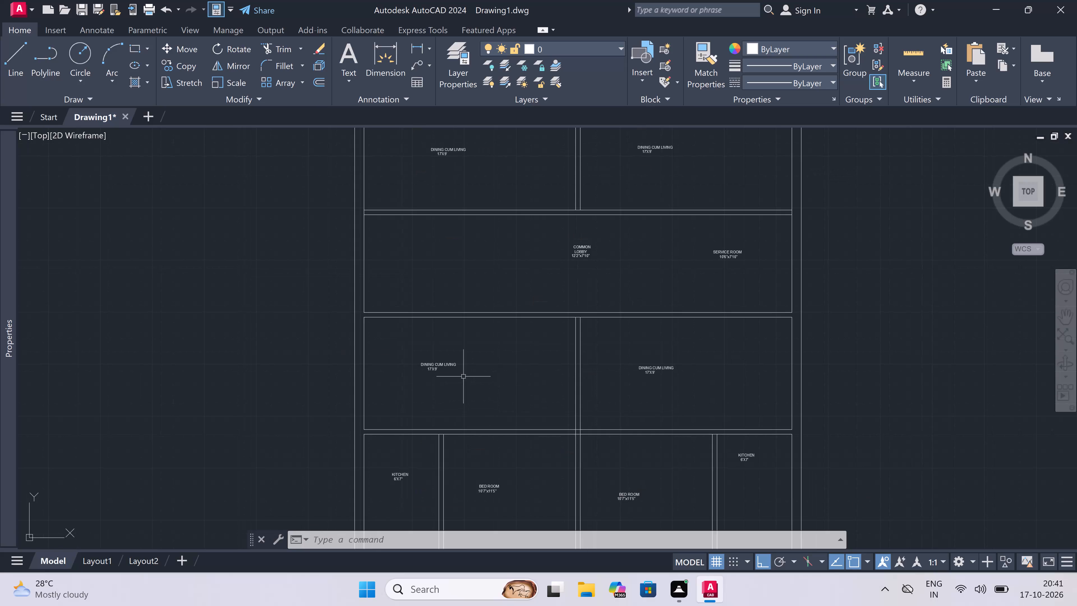
pyautogui.doubleClick(437, 364)
pyautogui.rightClick(437, 364)
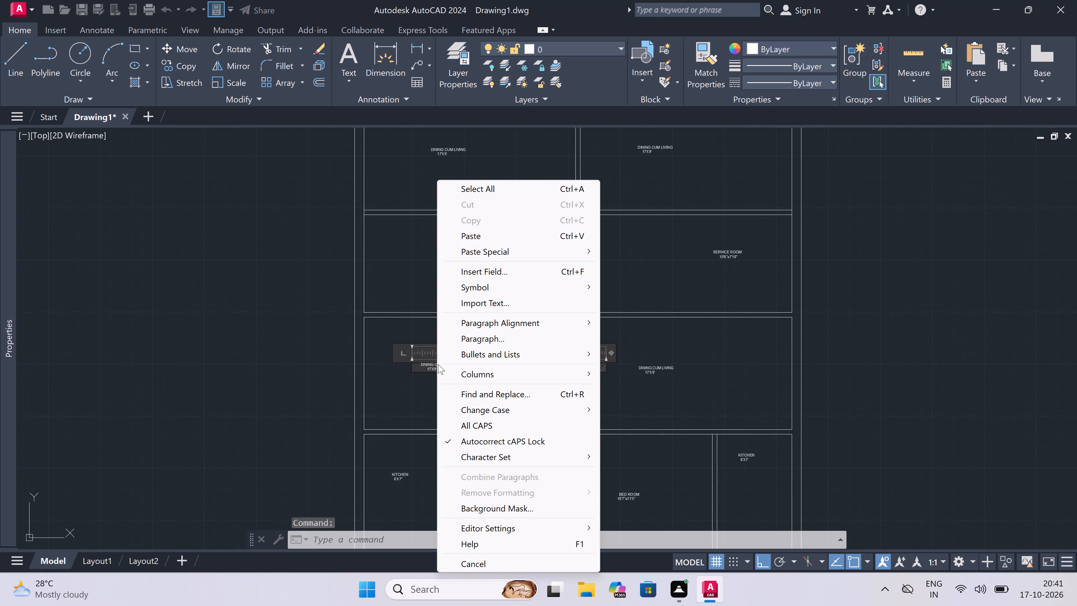
pyautogui.doubleClick(417, 395)
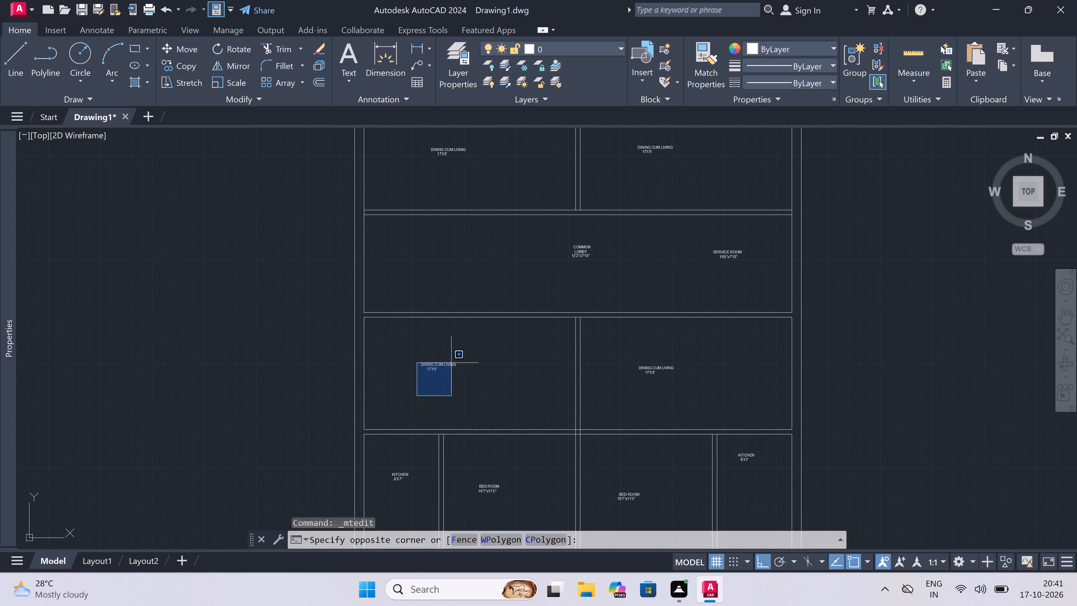
pyautogui.click(459, 357)
pyautogui.rightClick(468, 351)
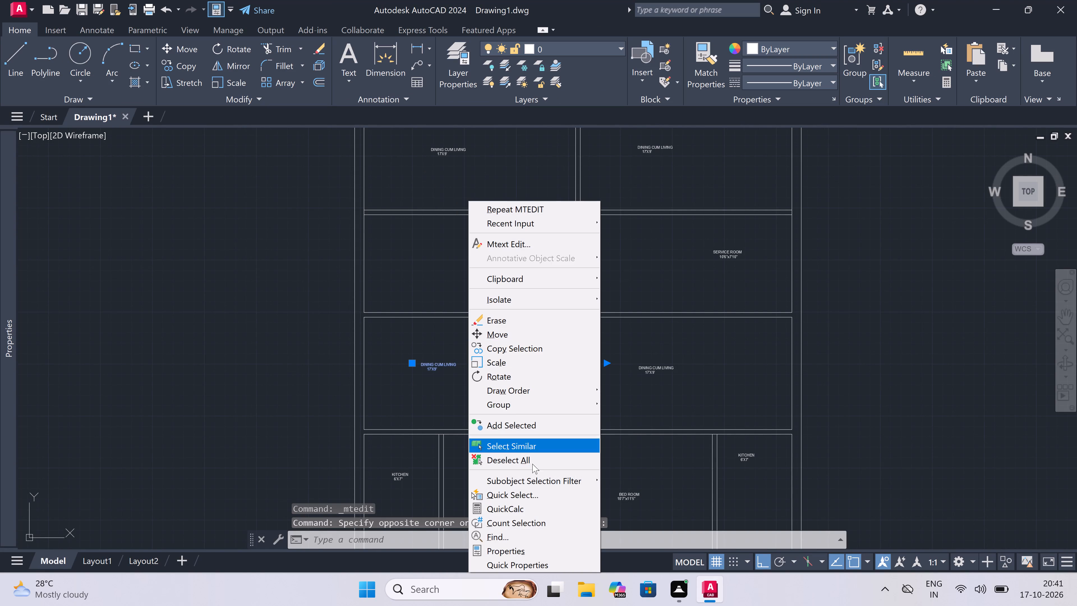
pyautogui.doubleClick(538, 547)
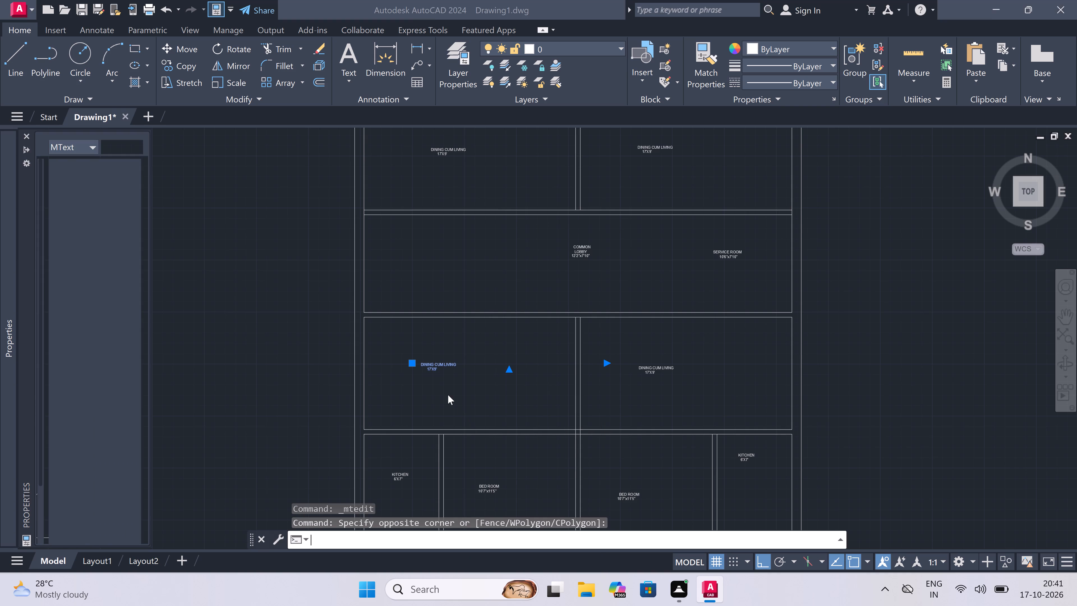
pyautogui.moveTo(295, 379); pyautogui.dragTo(303, 381, button='right')
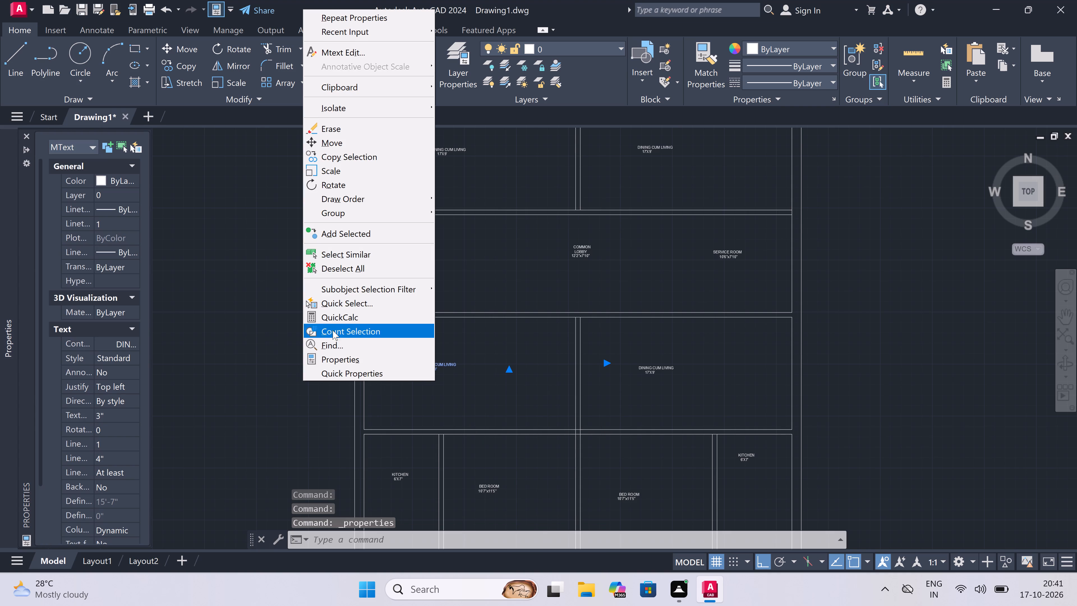
pyautogui.click(352, 256)
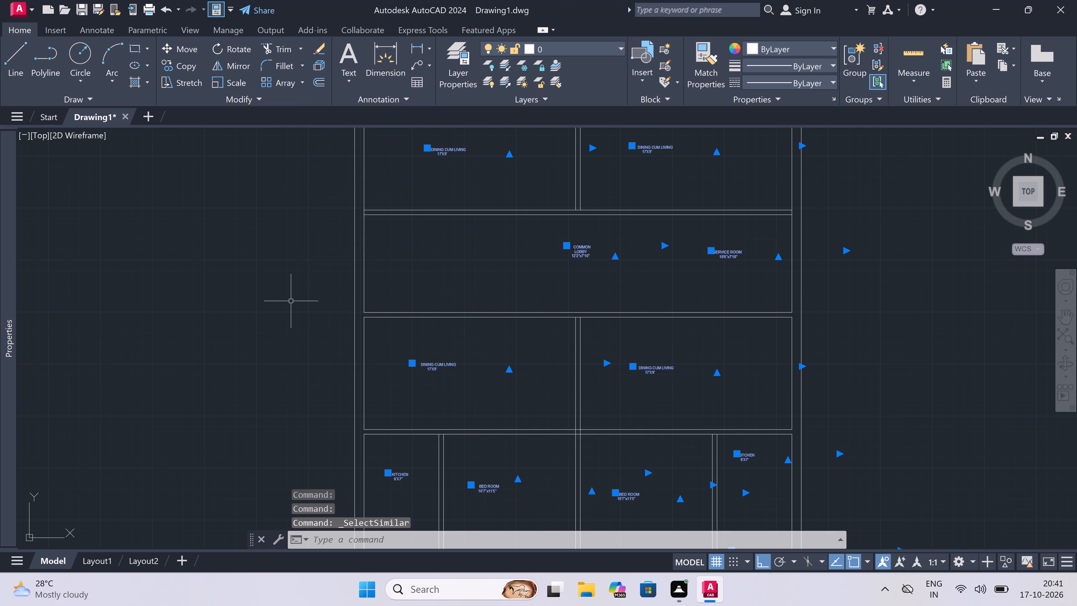
pyautogui.rightClick(292, 300)
pyautogui.click(373, 550)
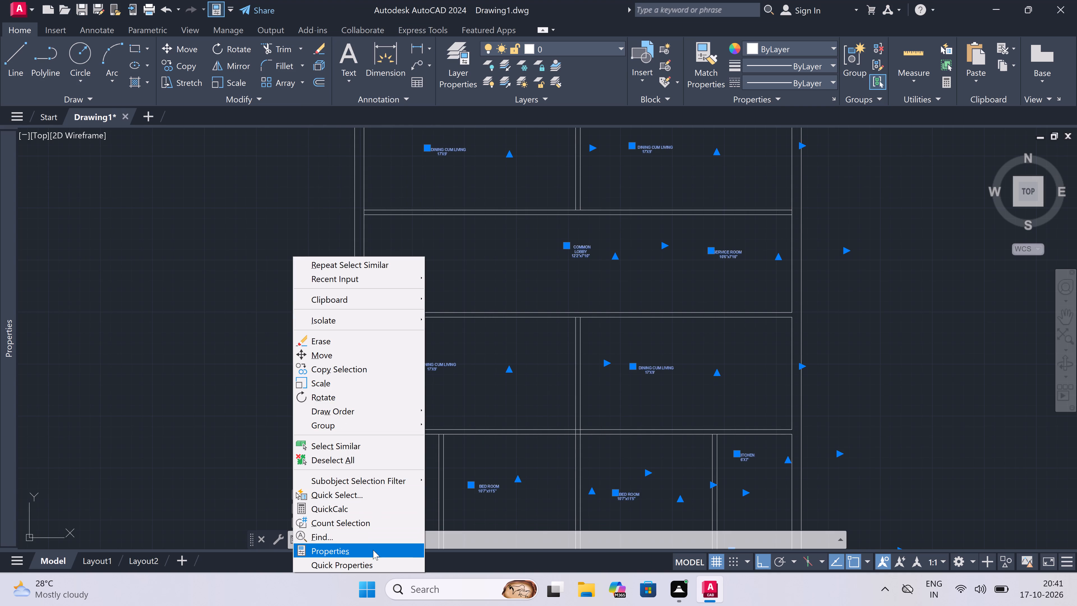
pyautogui.click(109, 415)
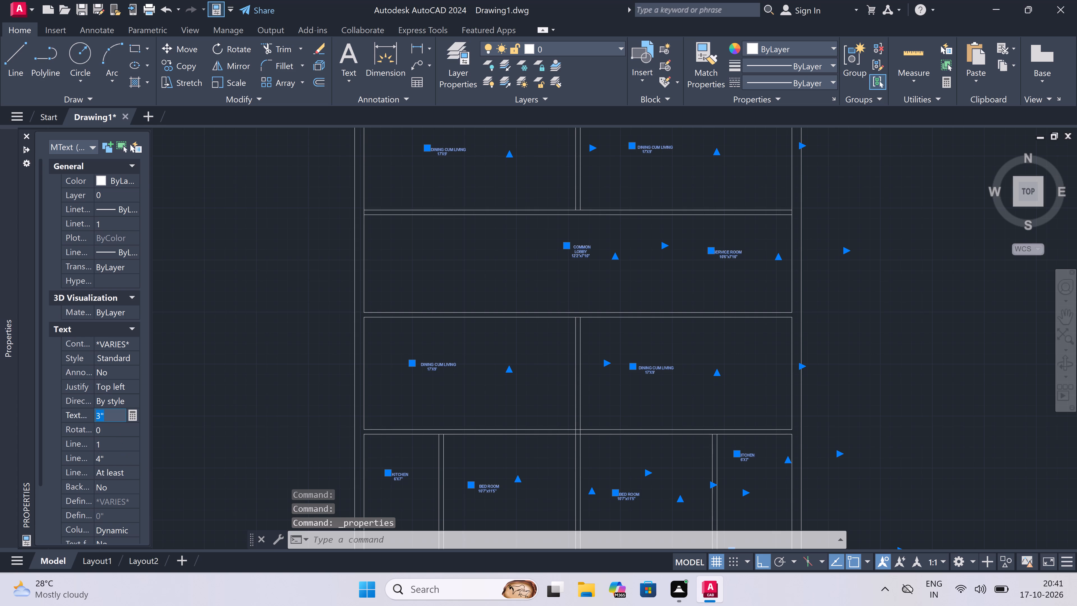
pyautogui.press('BackSpace')
pyautogui.press('BackSpace')
pyautogui.press('5')
pyautogui.hotkey('shift', '"')
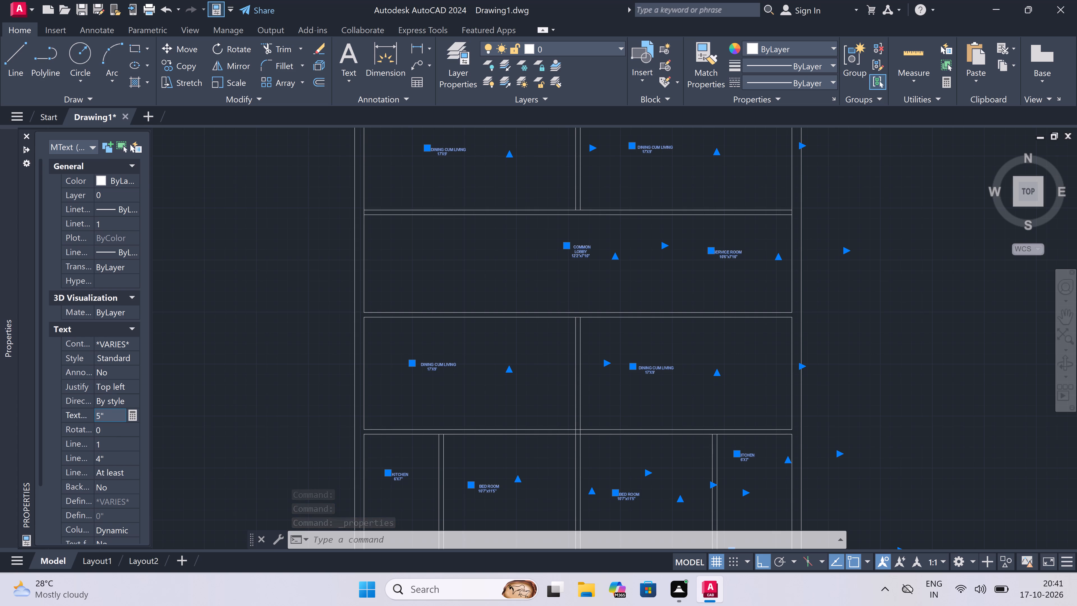
pyautogui.click(271, 330)
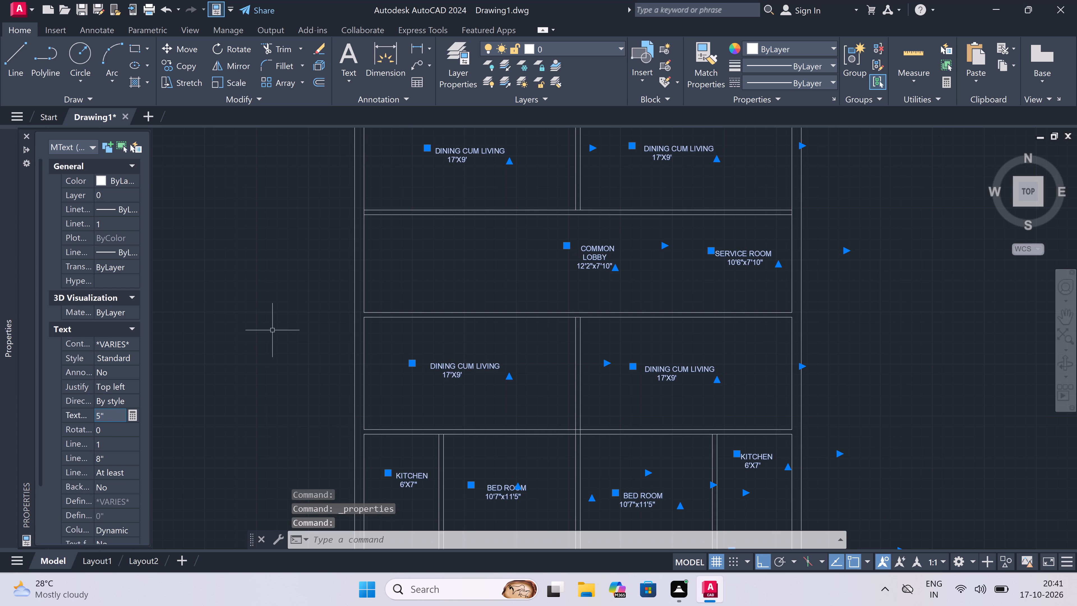
pyautogui.press('Escape')
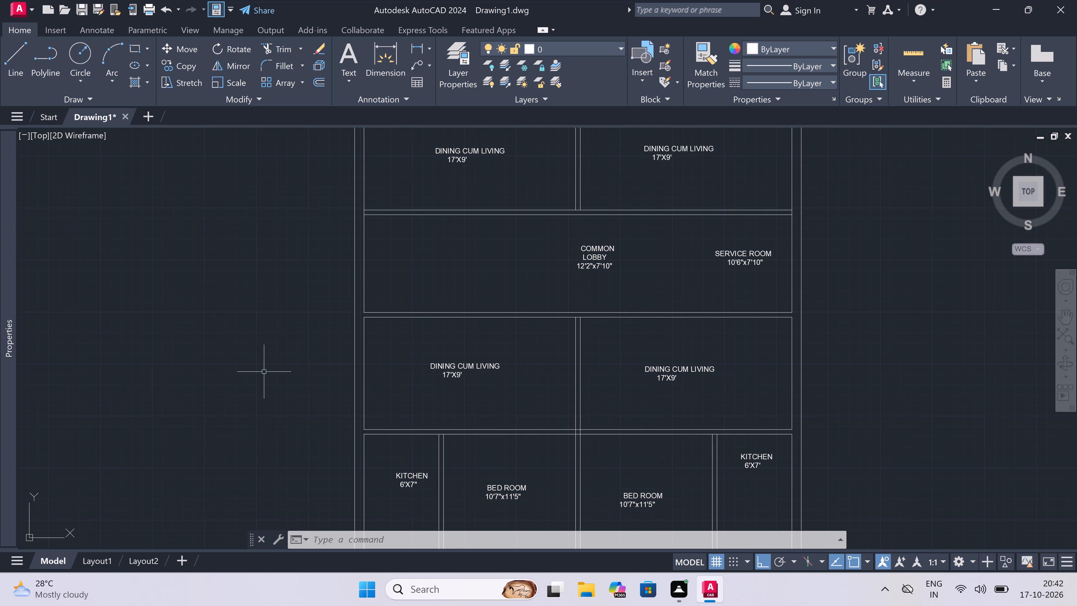
# Examine the enlarged room labels and the wall lines around the top rooms of the plan.
pyautogui.scroll(-2, 272, 375)
pyautogui.scroll(3, 304, 238)
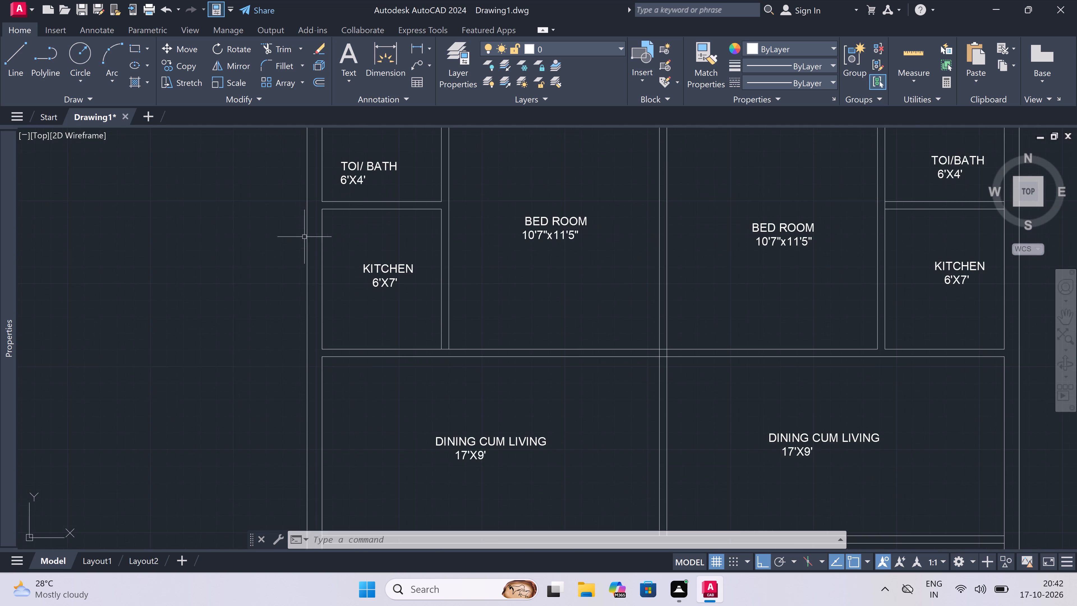
pyautogui.scroll(-3, 305, 235)
pyautogui.scroll(4, 306, 217)
pyautogui.scroll(-2, 306, 216)
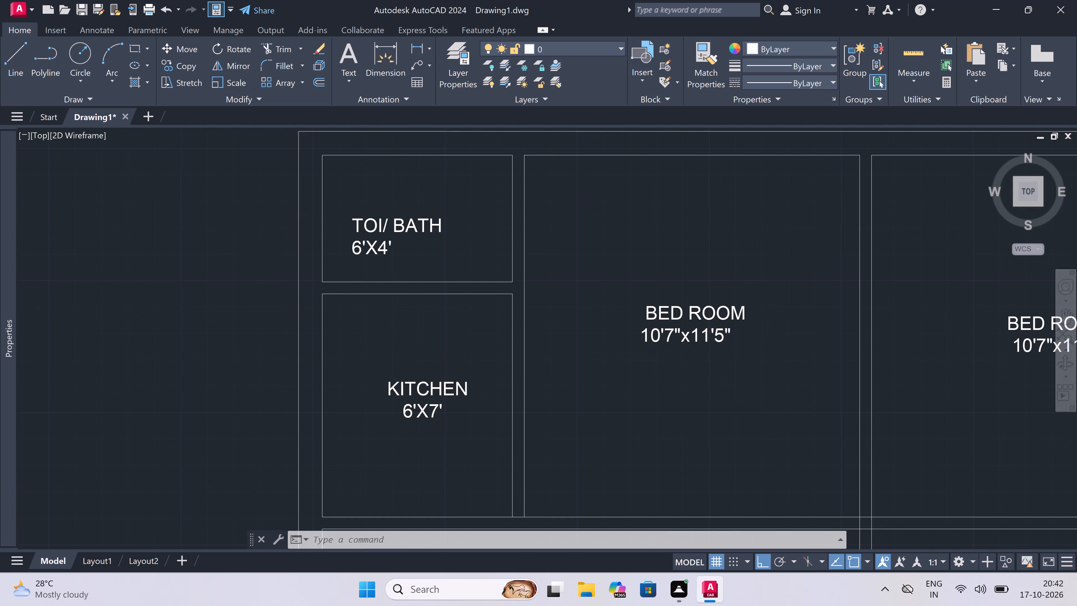
pyautogui.scroll(2, 305, 201)
pyautogui.scroll(-1, 305, 201)
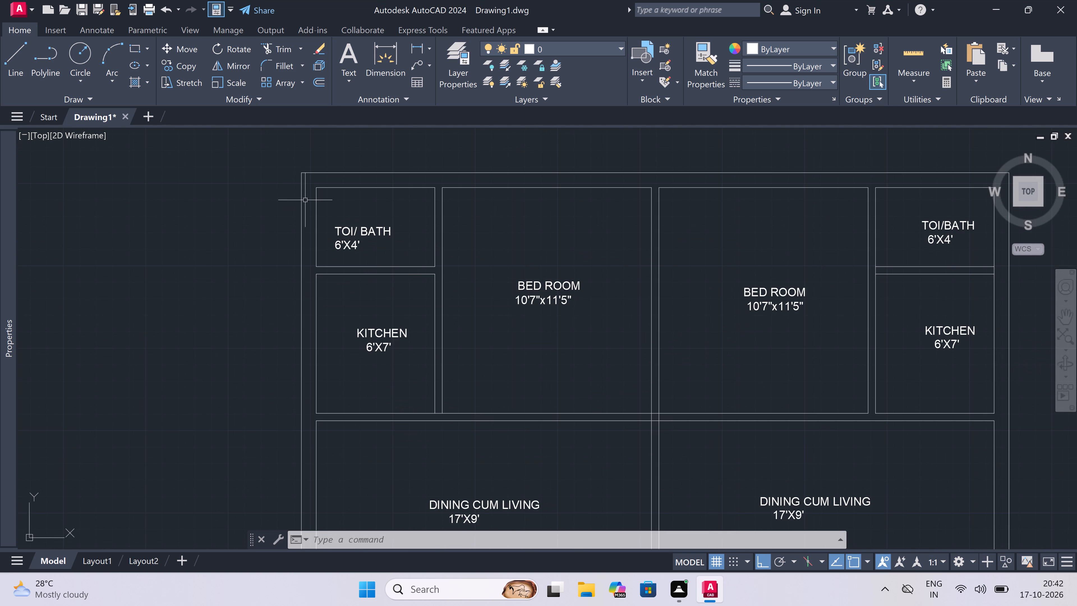
pyautogui.scroll(1, 307, 180)
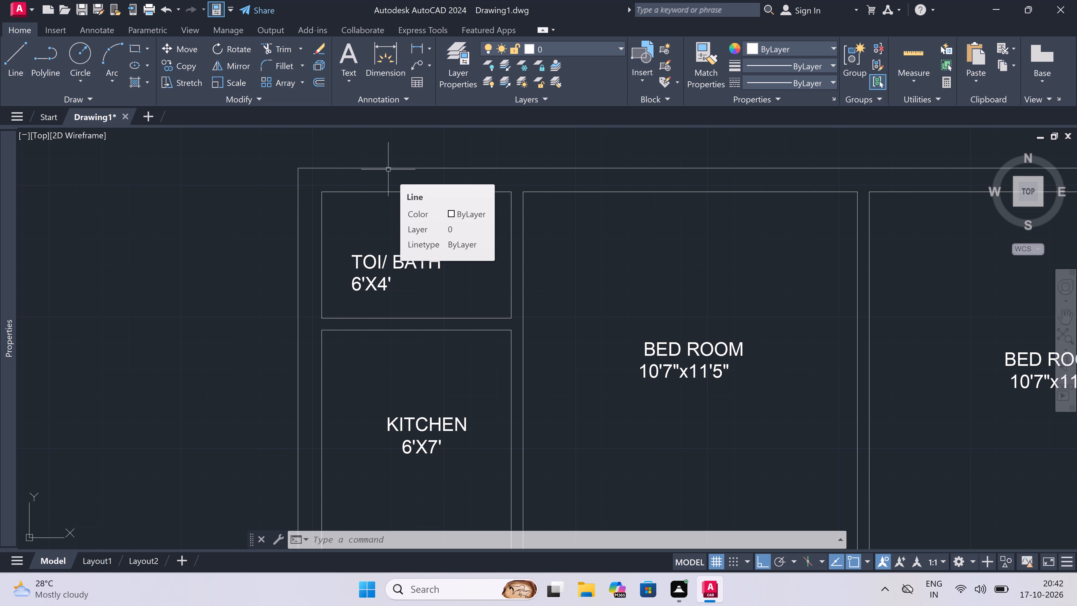
# Create a new layer named line1 and assign it index colour 31, closing the Properties palette along the way.
pyautogui.click(607, 45)
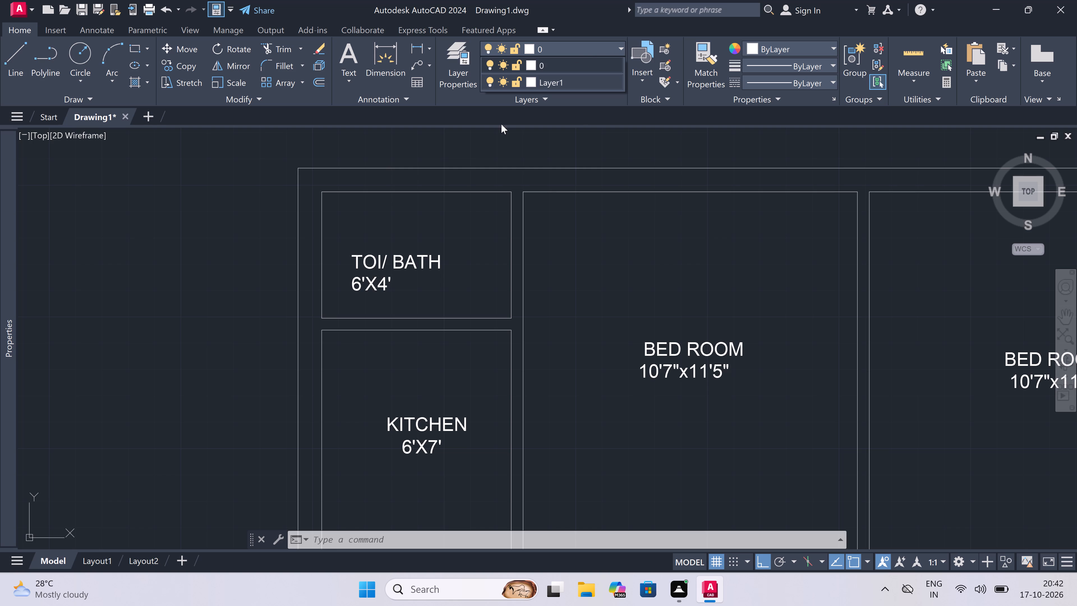
pyautogui.tripleClick(457, 62)
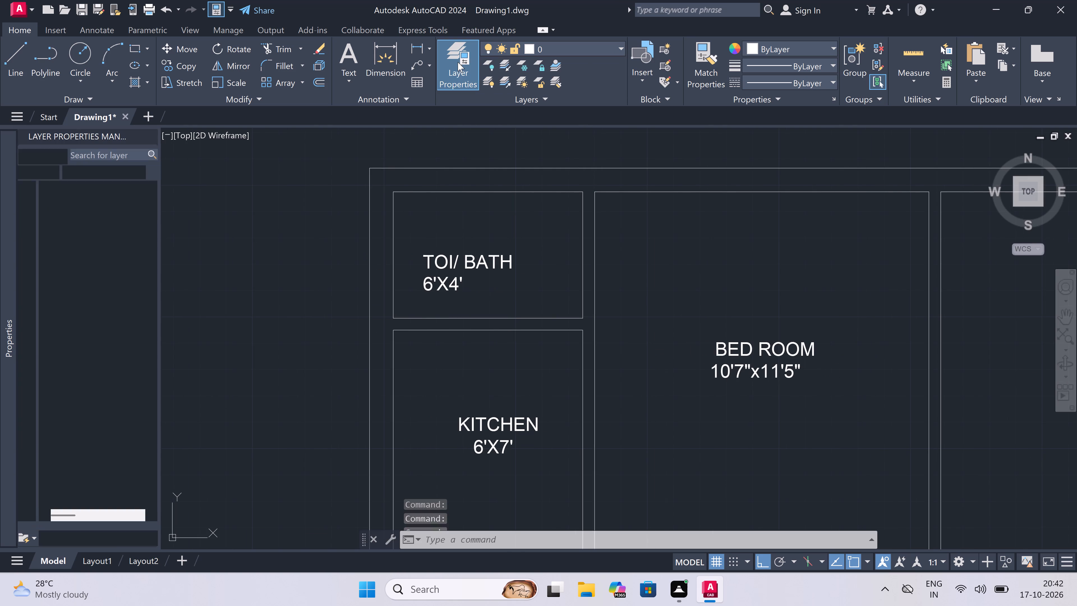
pyautogui.moveTo(108, 254); pyautogui.dragTo(104, 253, button='right')
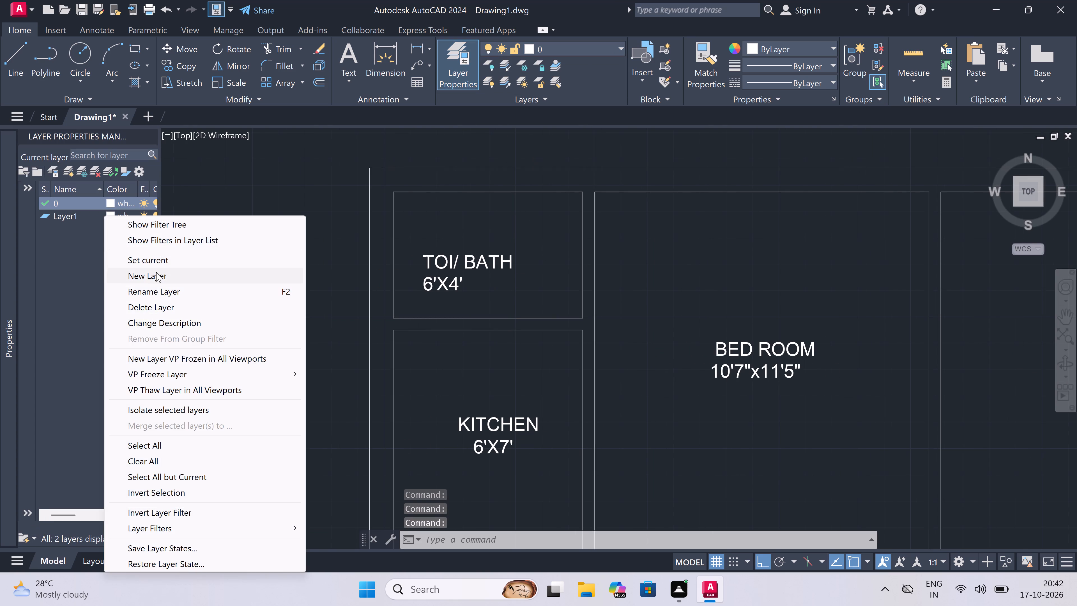
pyautogui.doubleClick(156, 272)
pyautogui.press('BackSpace')
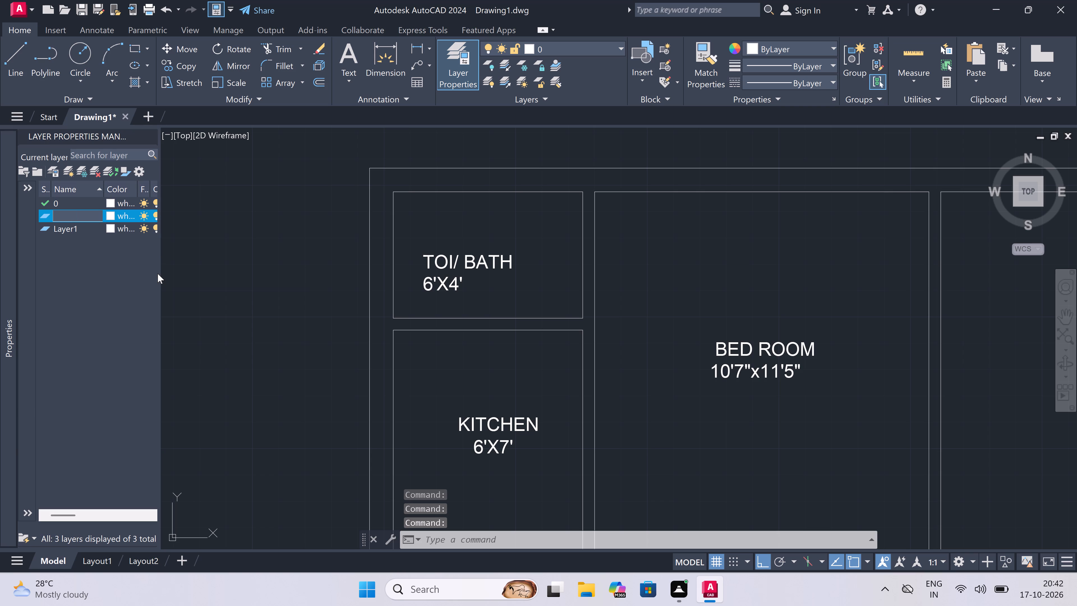
pyautogui.write('line1')
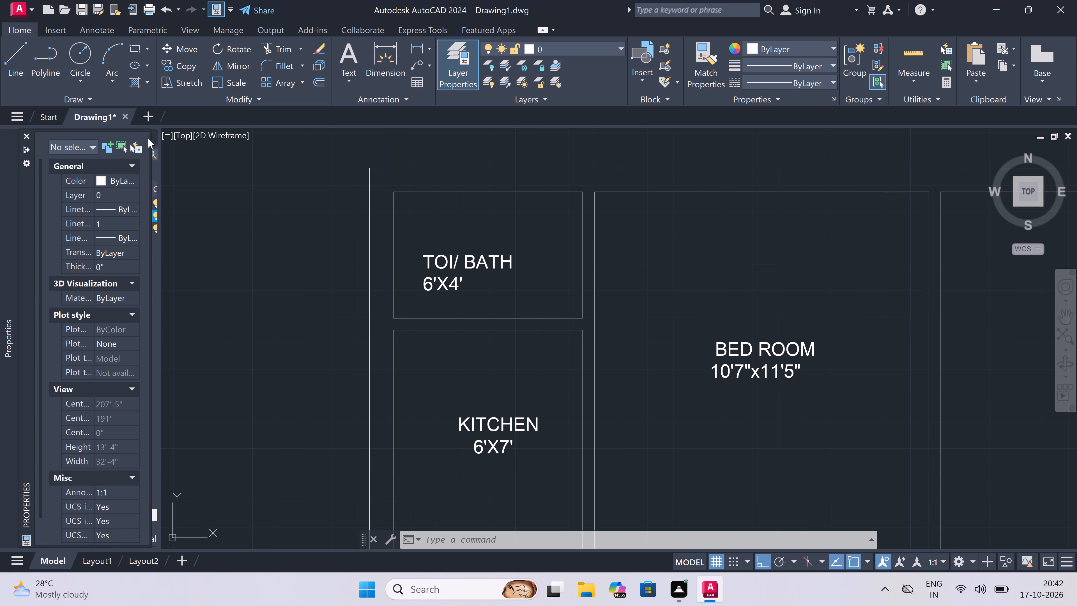
pyautogui.click(27, 136)
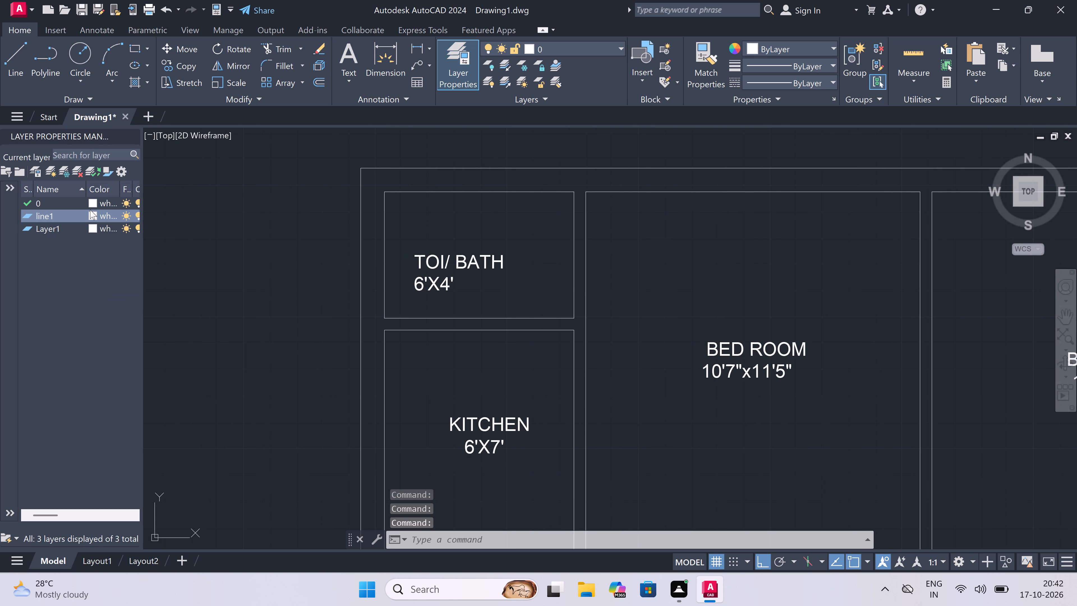
pyautogui.click(93, 216)
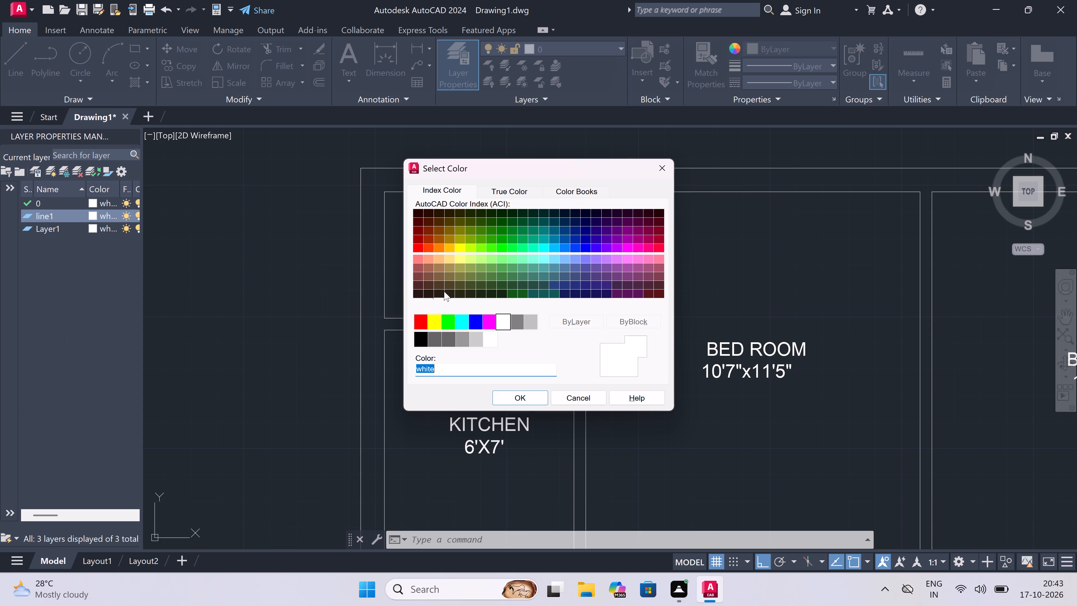
pyautogui.click(438, 258)
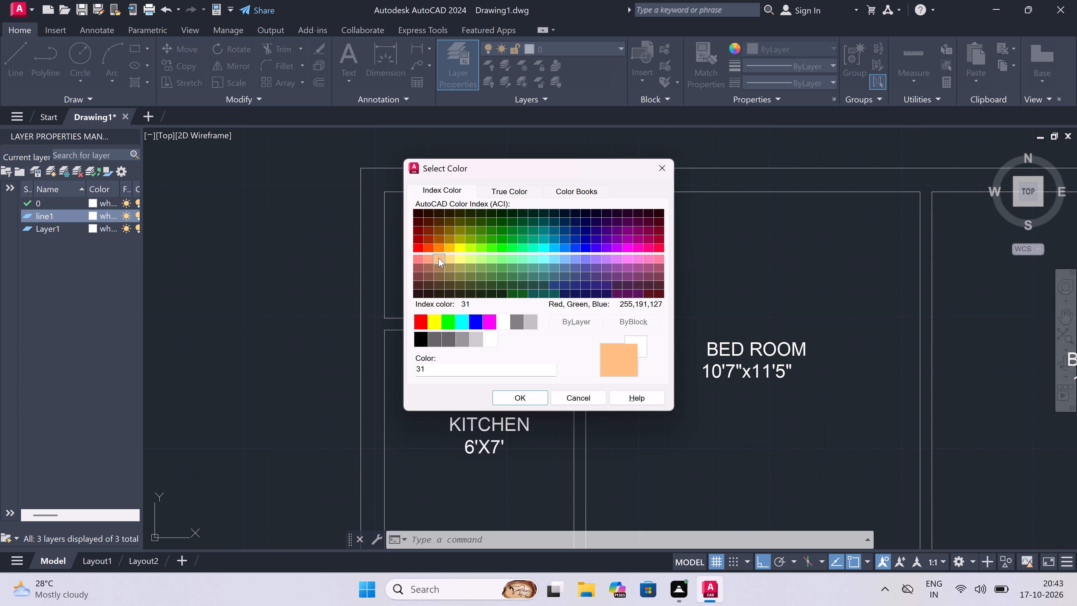
pyautogui.doubleClick(521, 390)
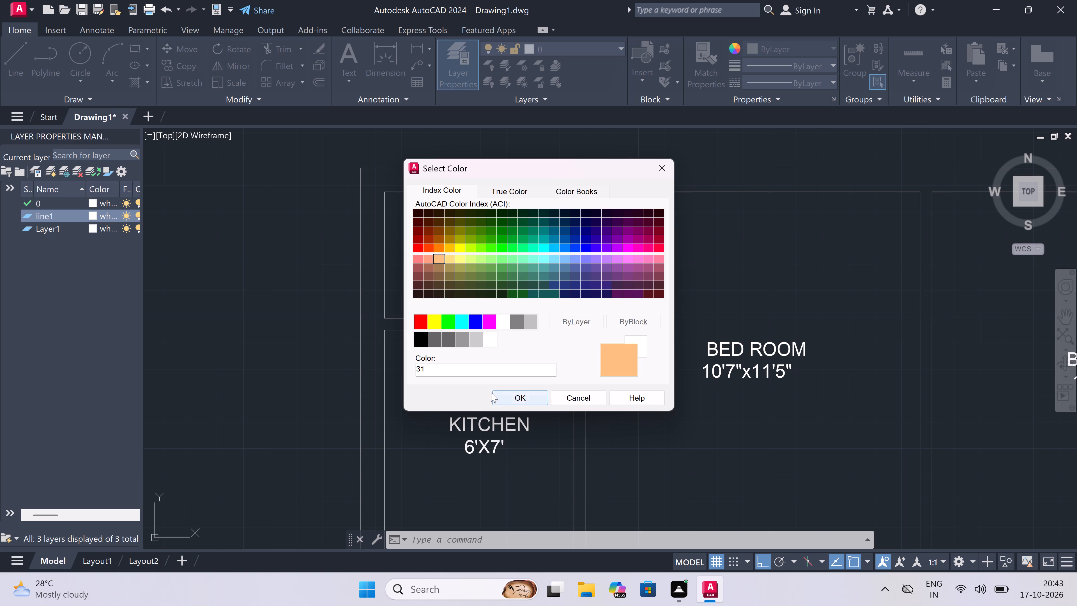
pyautogui.click(521, 394)
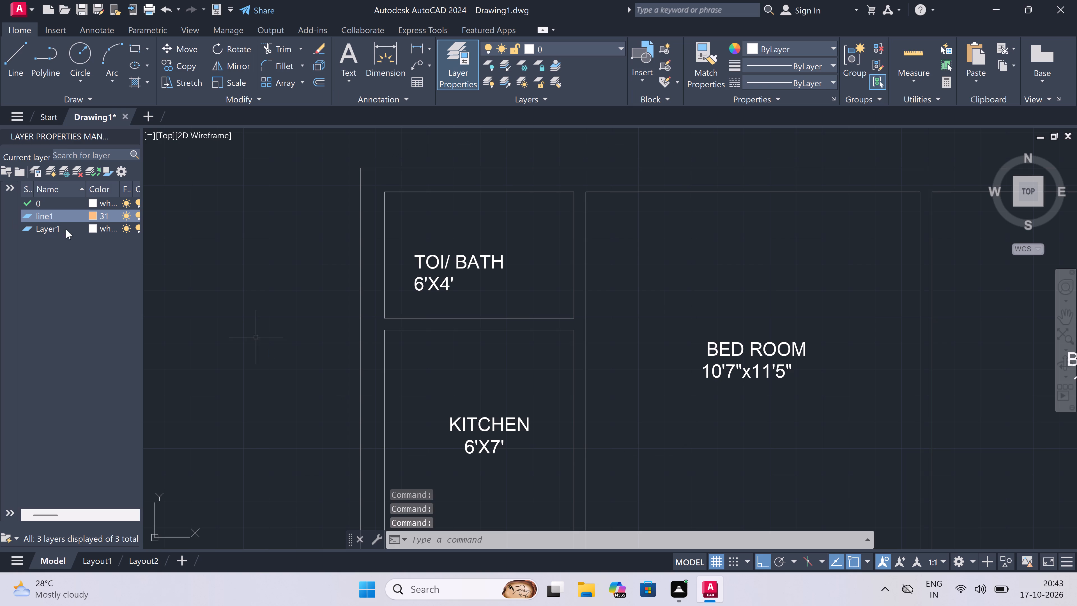
# Create another layer named line2 and assign it index colour 151.
pyautogui.rightClick(59, 257)
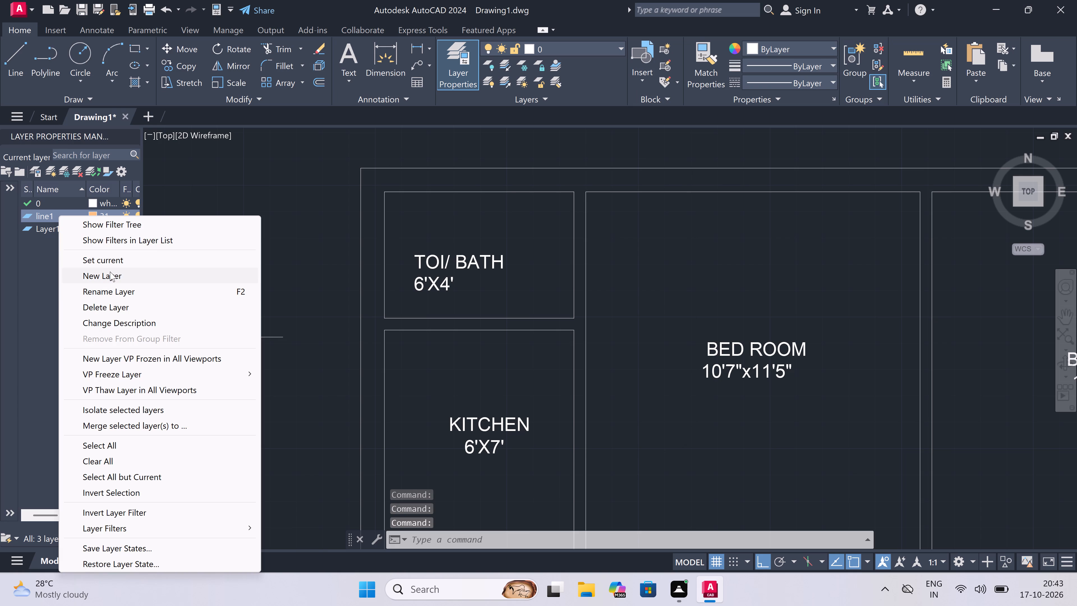
pyautogui.click(111, 273)
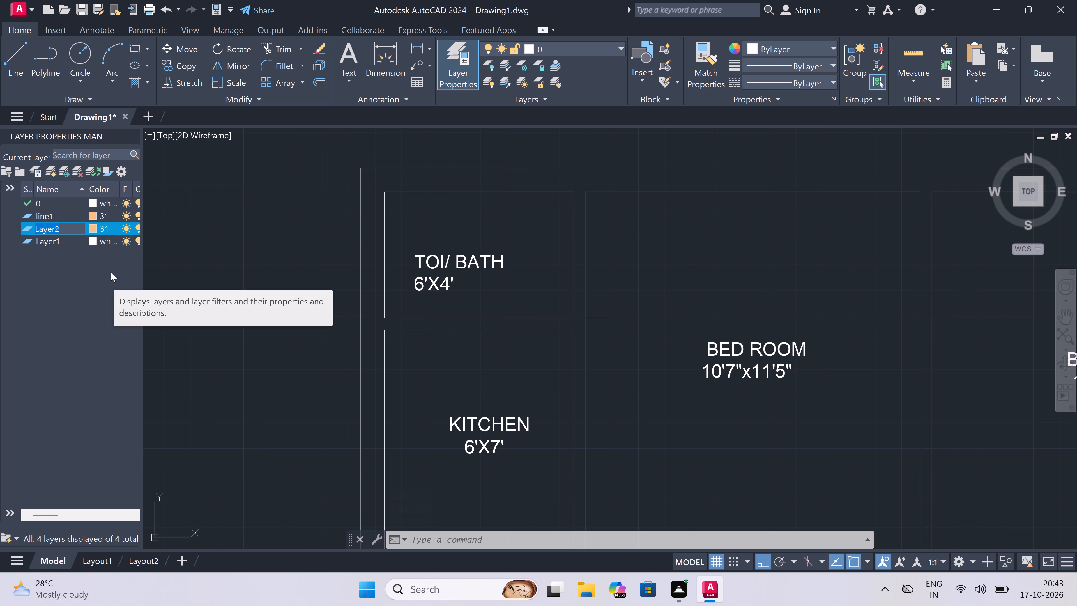
pyautogui.press('BackSpace')
pyautogui.press('BackSpace')
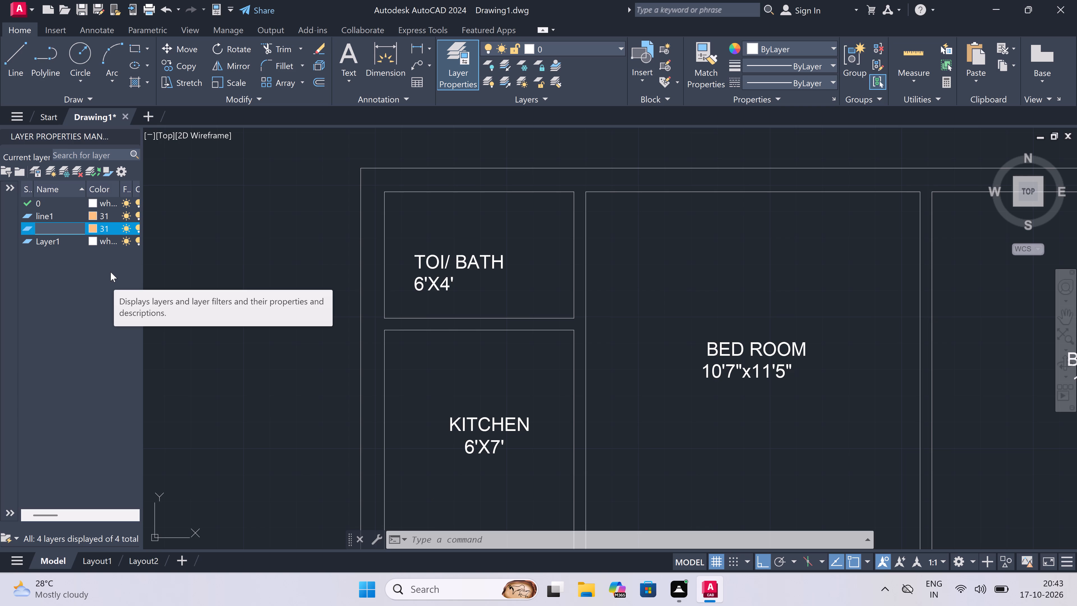
pyautogui.write('line2')
pyautogui.click(95, 228)
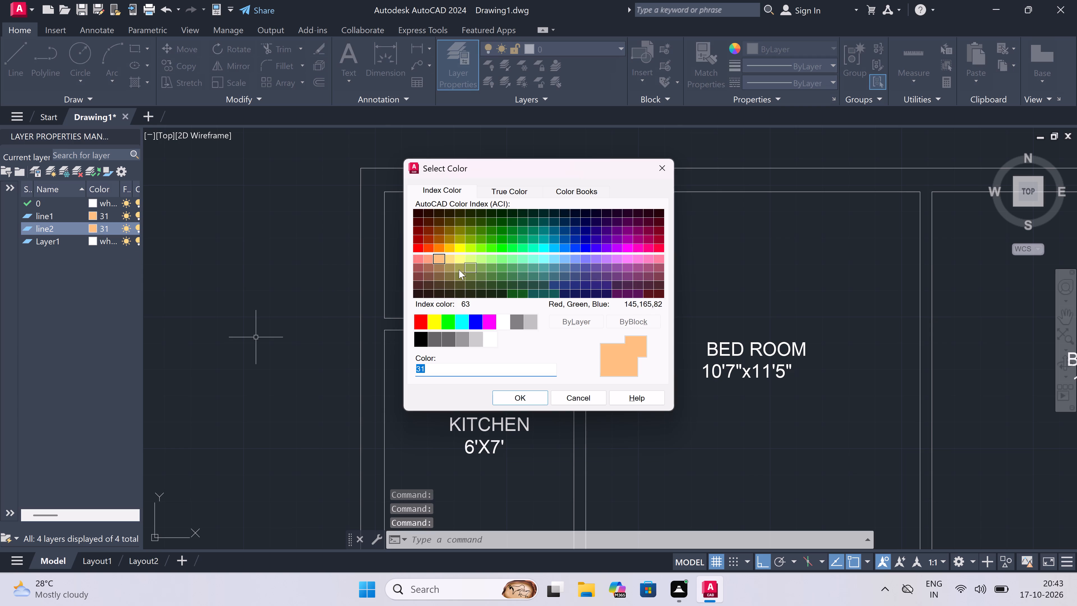
pyautogui.click(566, 258)
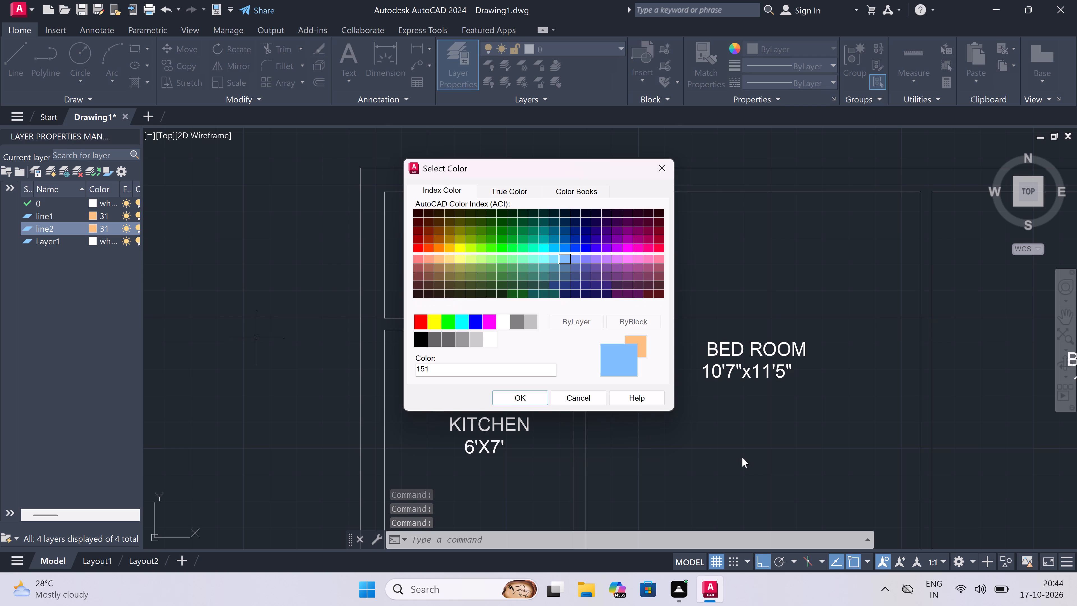
pyautogui.click(514, 391)
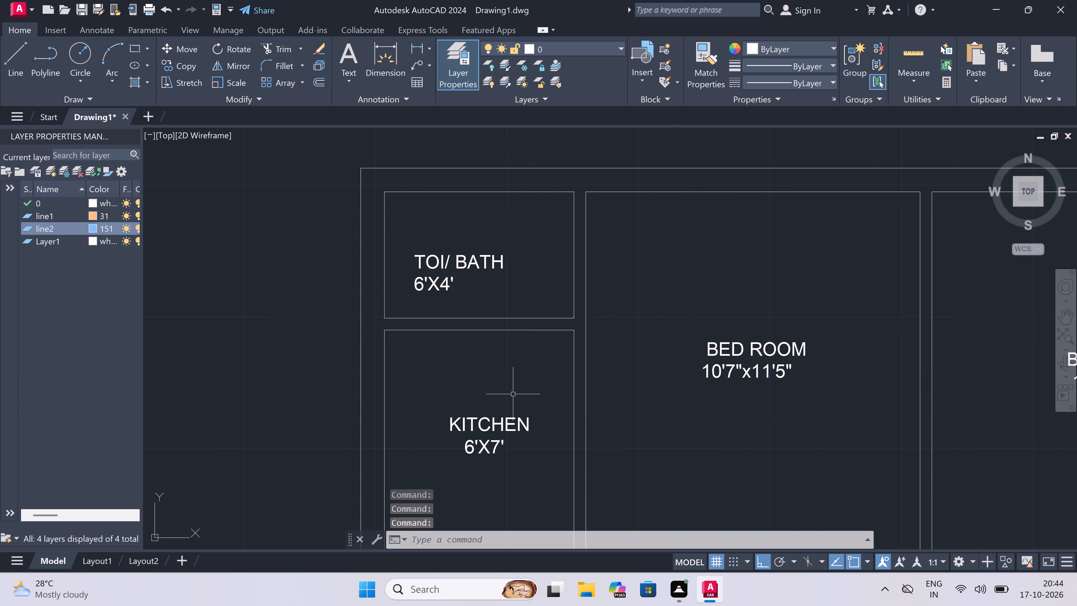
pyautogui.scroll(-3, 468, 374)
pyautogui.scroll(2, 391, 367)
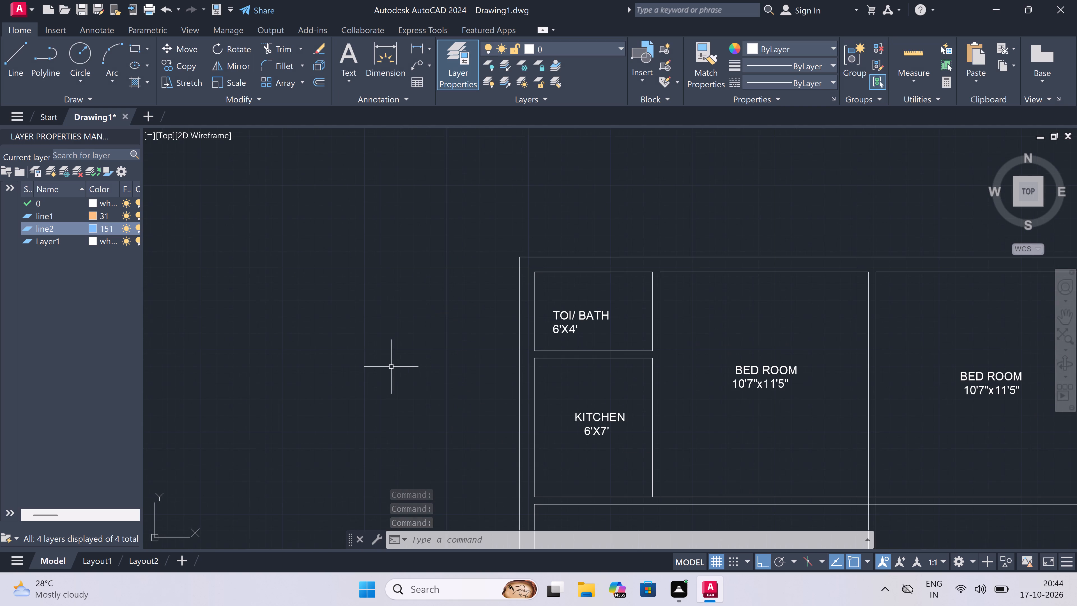
# Create another layer named line3 and assign it index colour 191.
pyautogui.rightClick(52, 311)
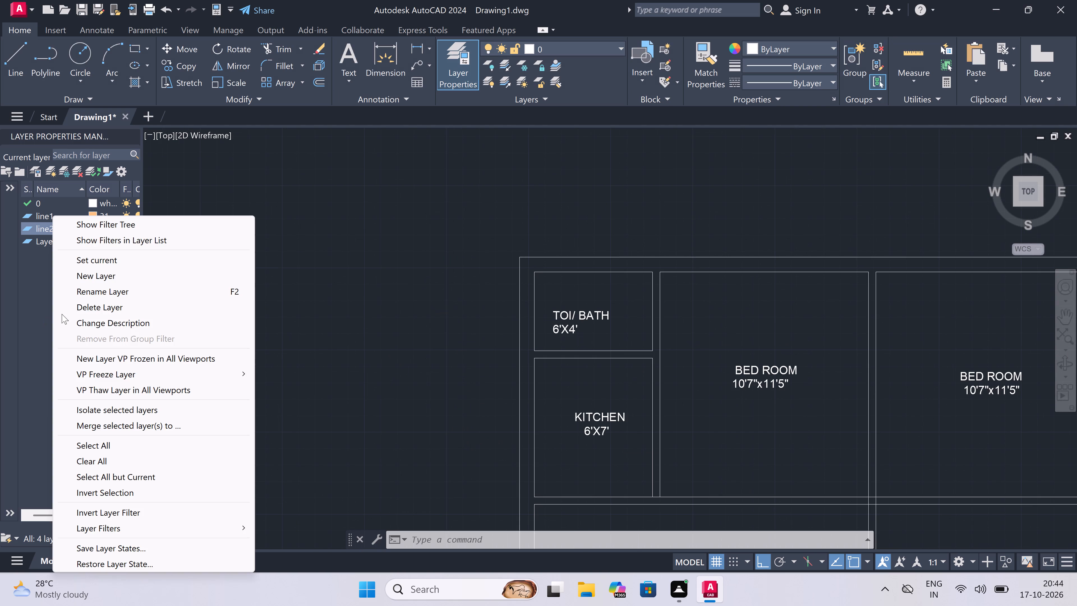
pyautogui.click(127, 275)
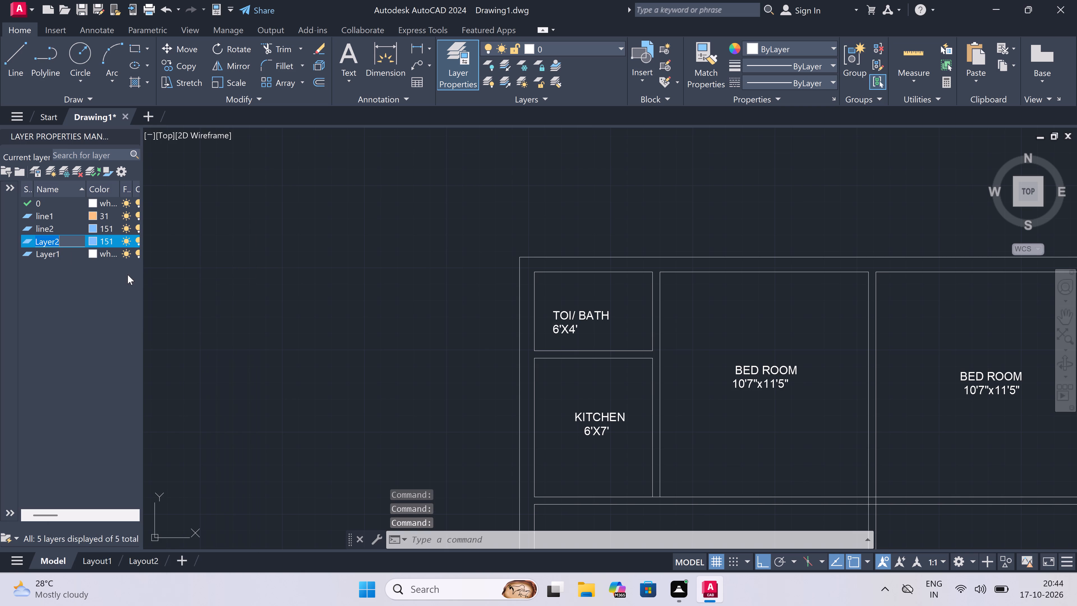
pyautogui.press('BackSpace')
pyautogui.press('BackSpace')
pyautogui.write('line1')
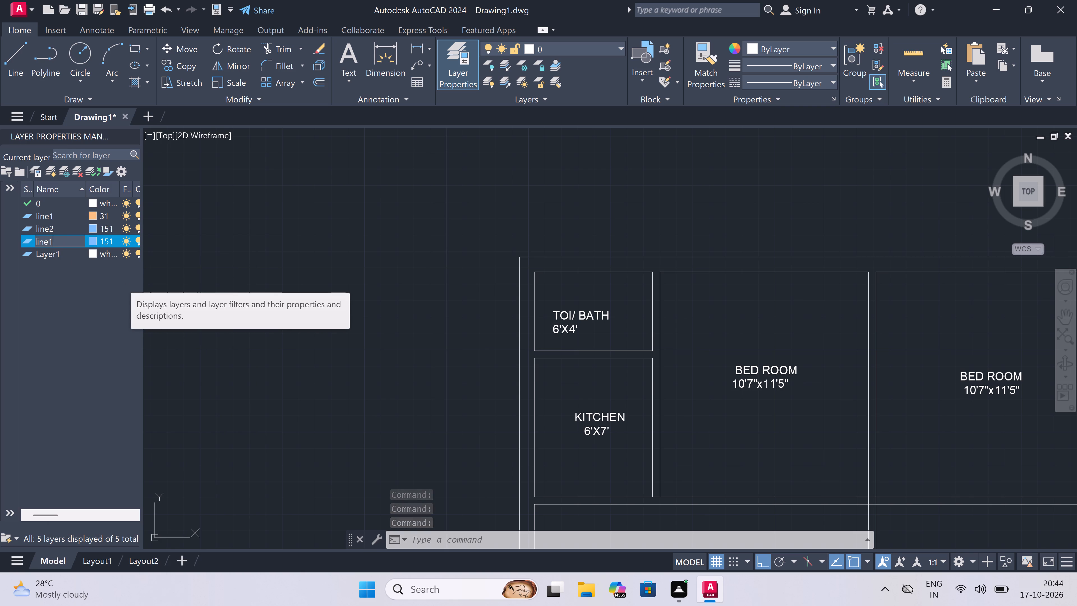
pyautogui.press('BackSpace')
pyautogui.press('3')
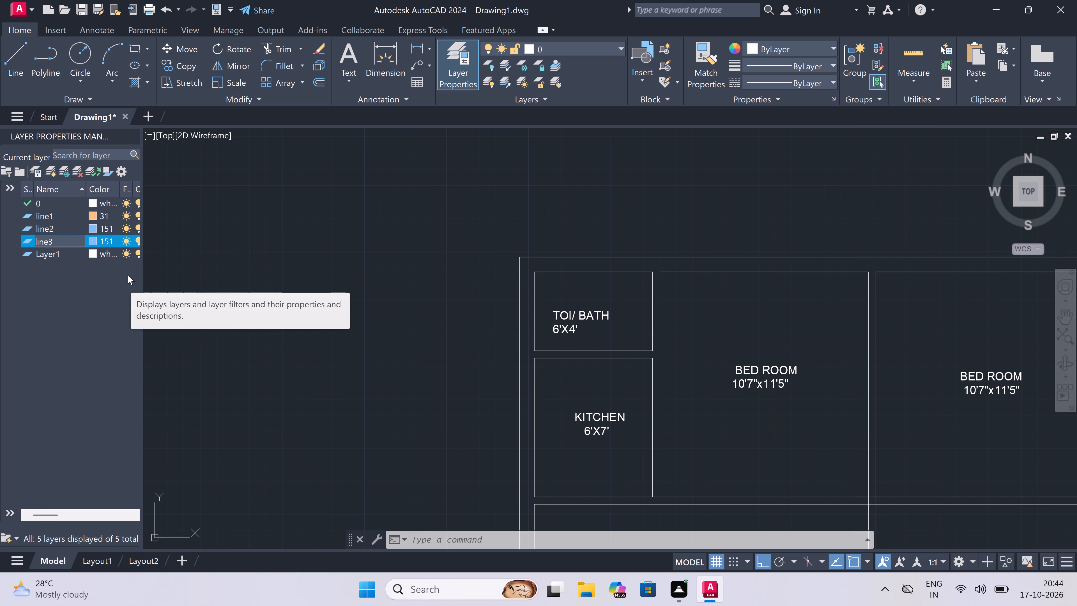
pyautogui.click(91, 239)
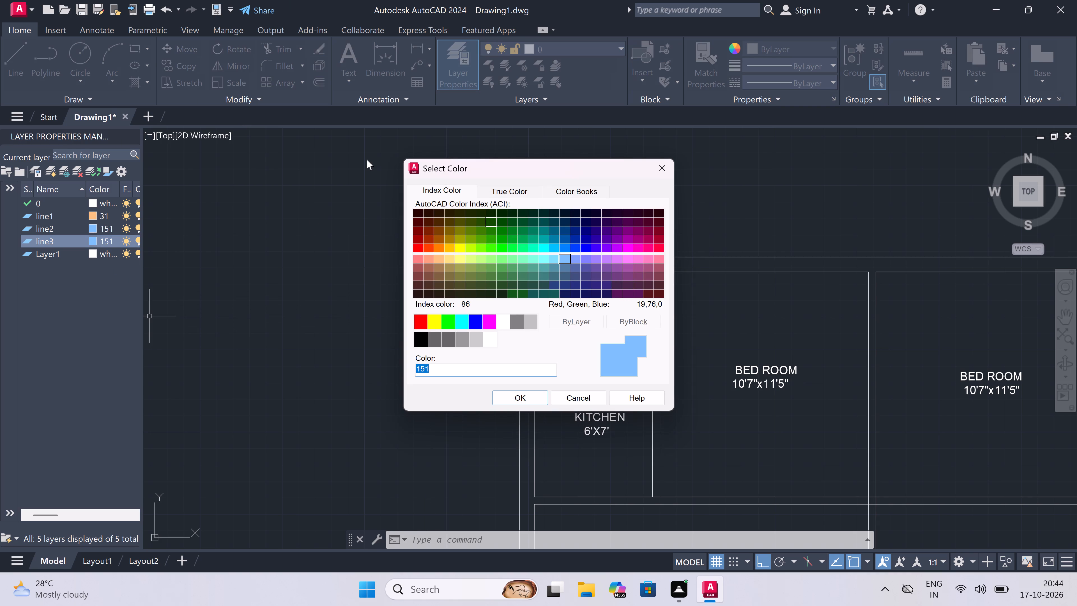
pyautogui.click(607, 259)
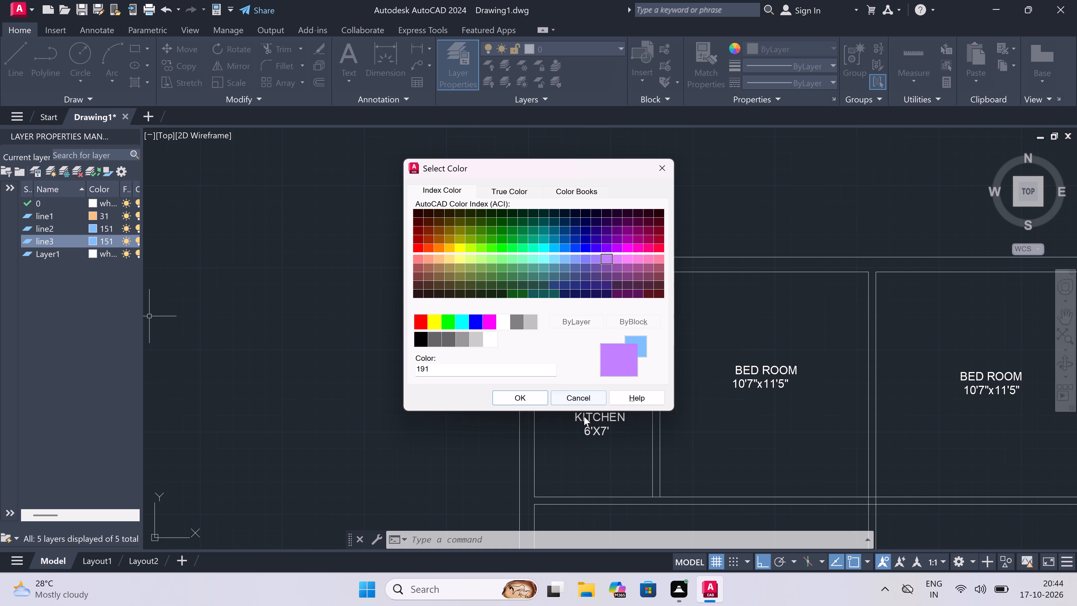
pyautogui.click(525, 396)
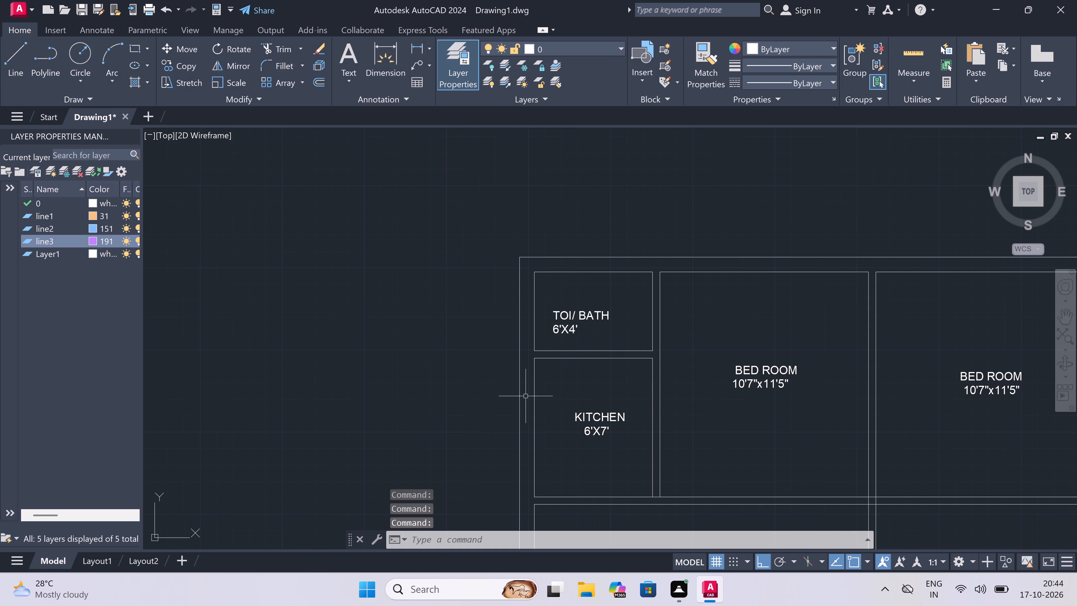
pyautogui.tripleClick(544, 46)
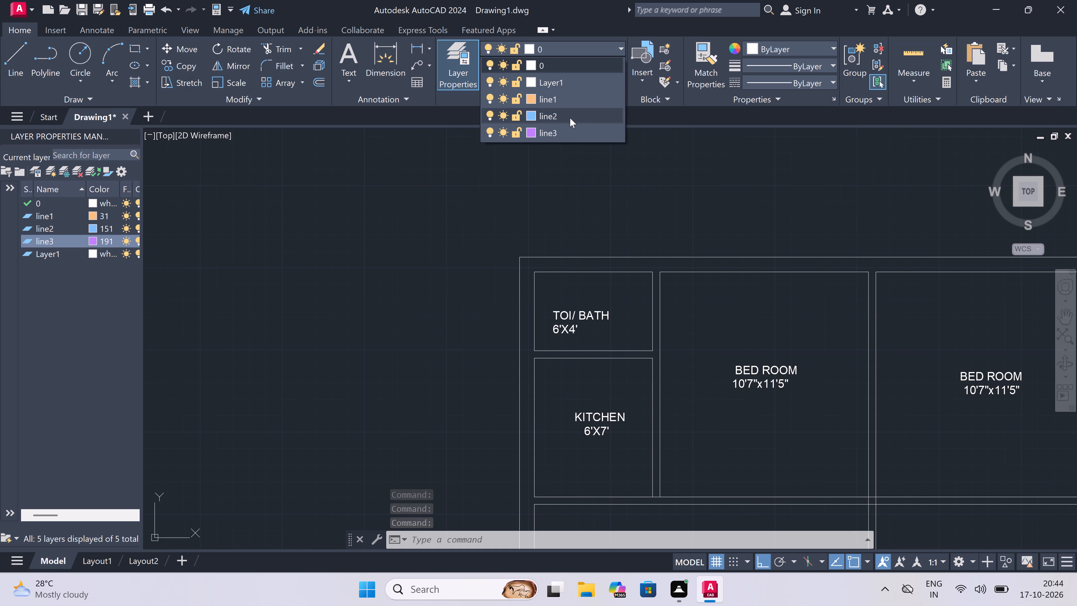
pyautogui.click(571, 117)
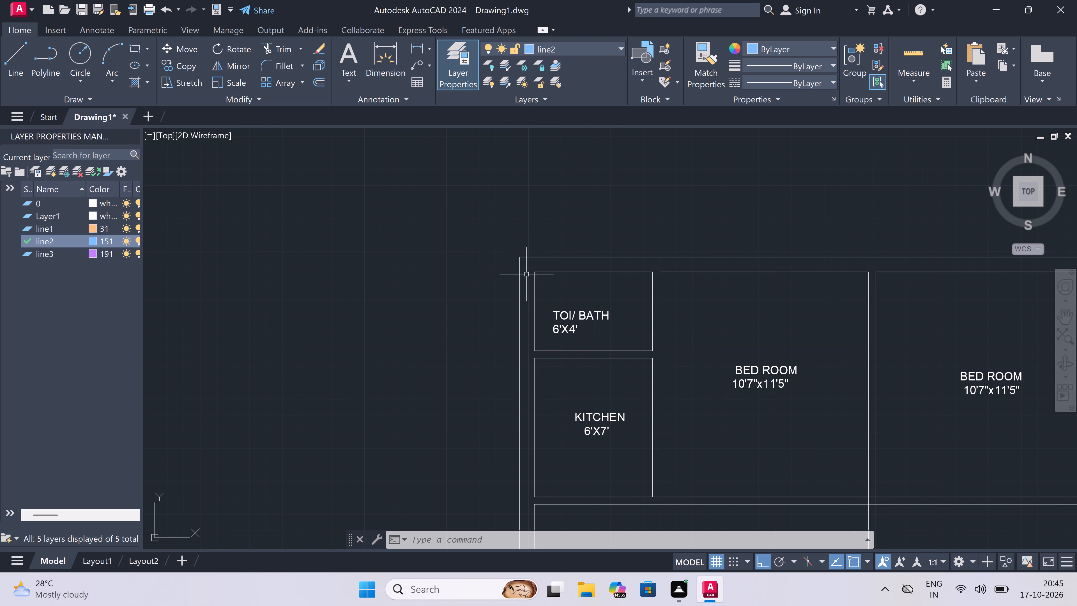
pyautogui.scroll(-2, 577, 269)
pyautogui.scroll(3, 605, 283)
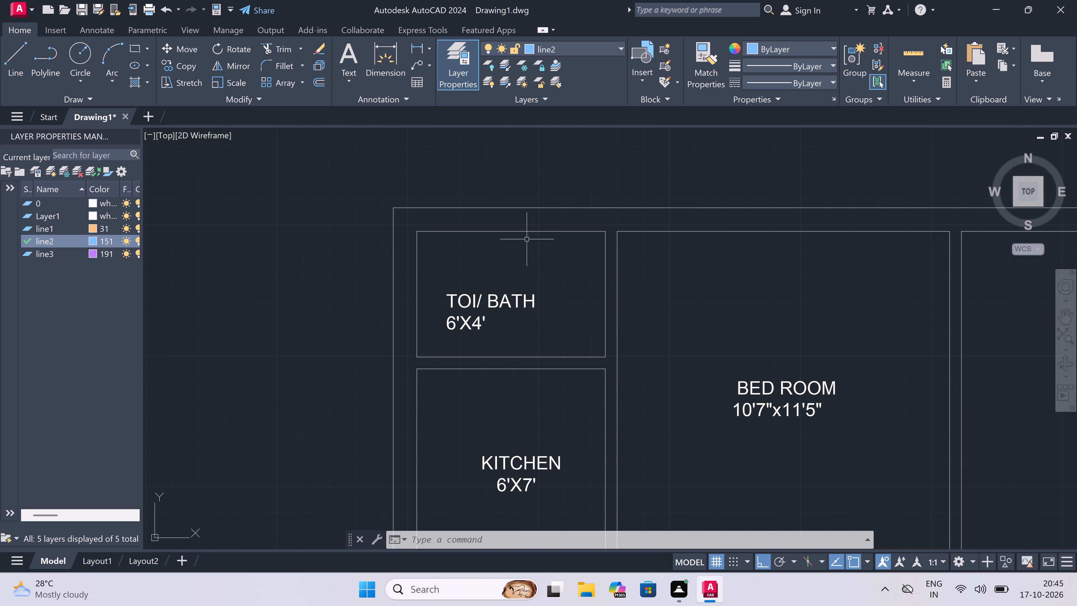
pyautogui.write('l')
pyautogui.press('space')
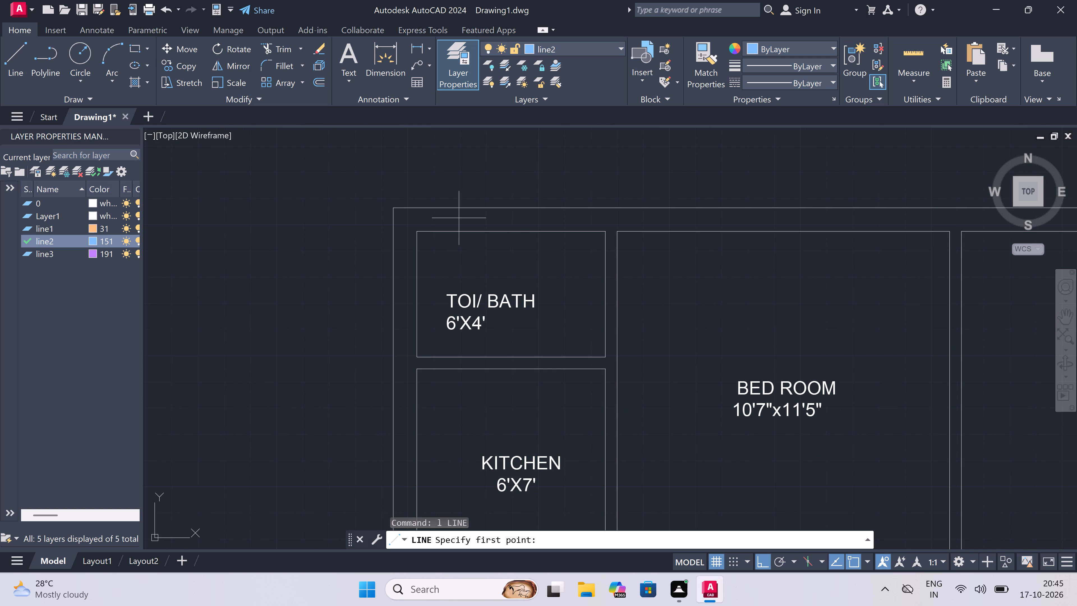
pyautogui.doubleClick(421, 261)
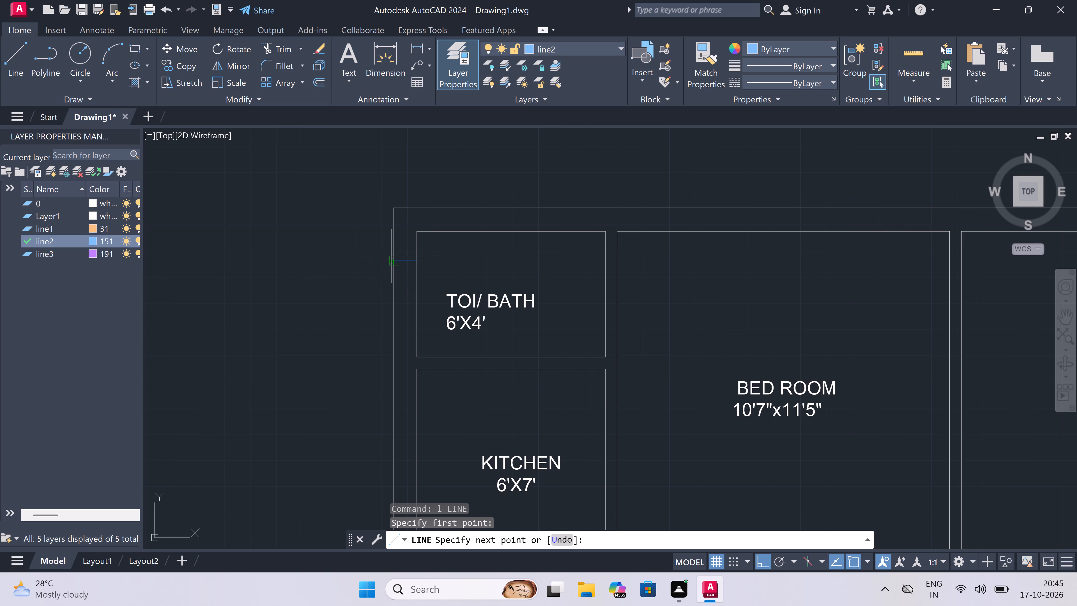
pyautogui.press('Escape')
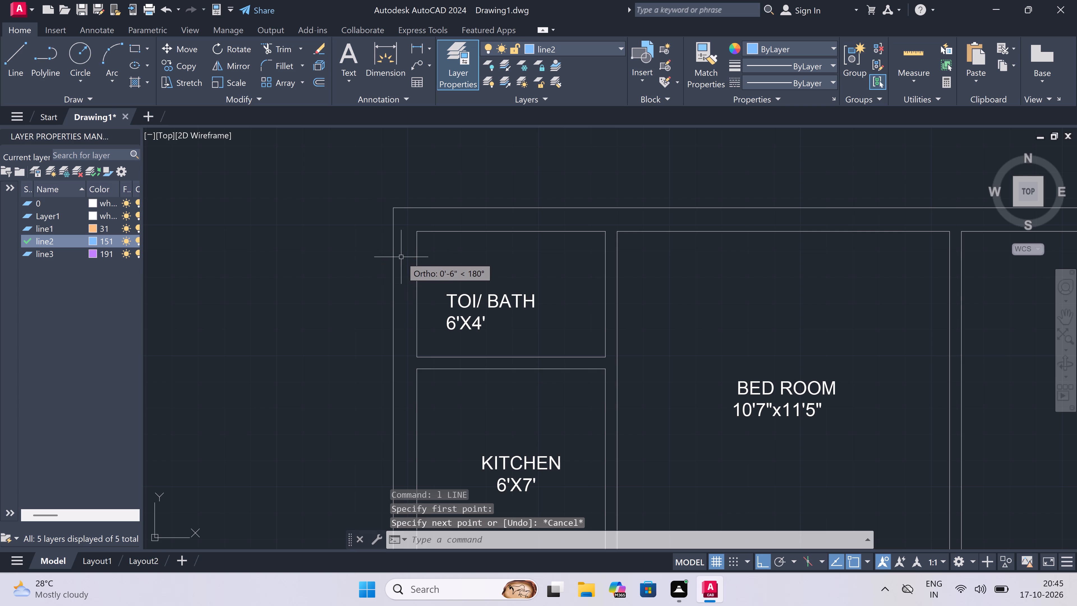
# On layer line3, draw a 2' window line along the middle of the TOI/ BATH's outer side wall, with jamb lines across the wall at both ends.
pyautogui.doubleClick(585, 52)
pyautogui.click(582, 44)
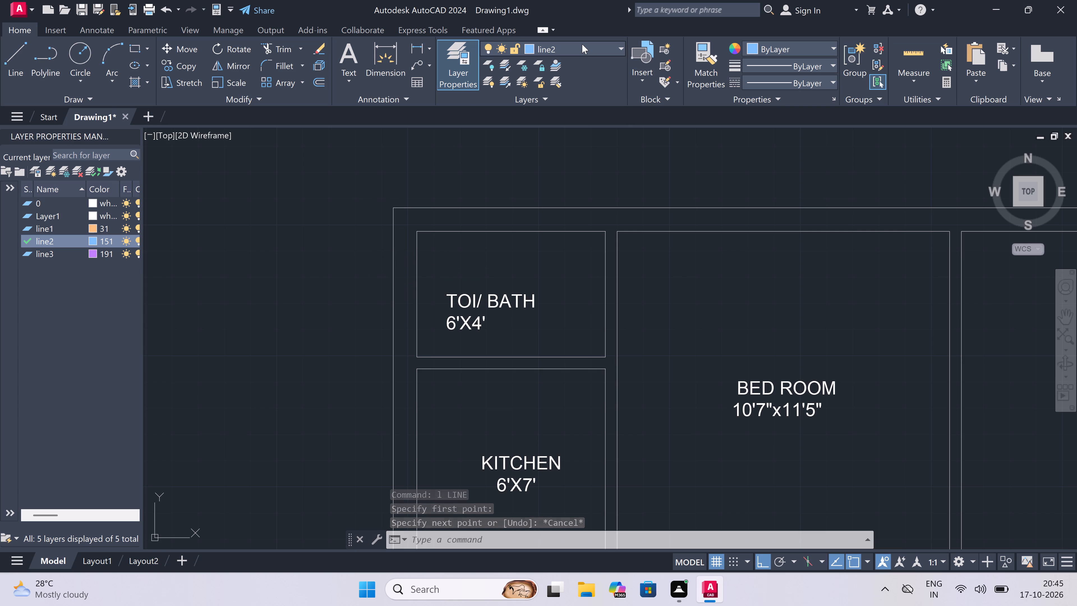
pyautogui.click(575, 132)
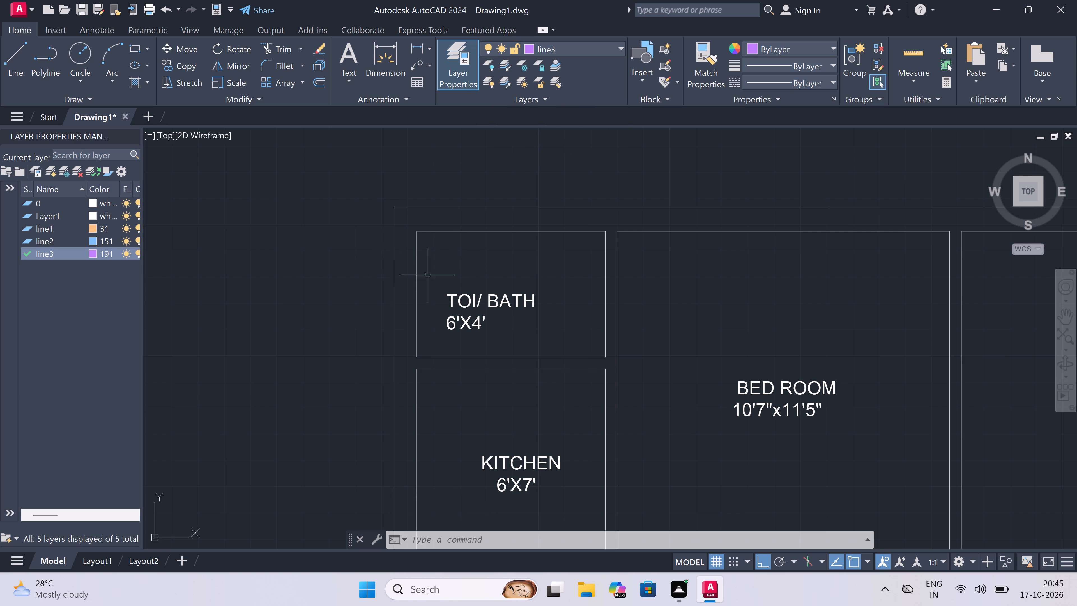
pyautogui.write('l')
pyautogui.press('space')
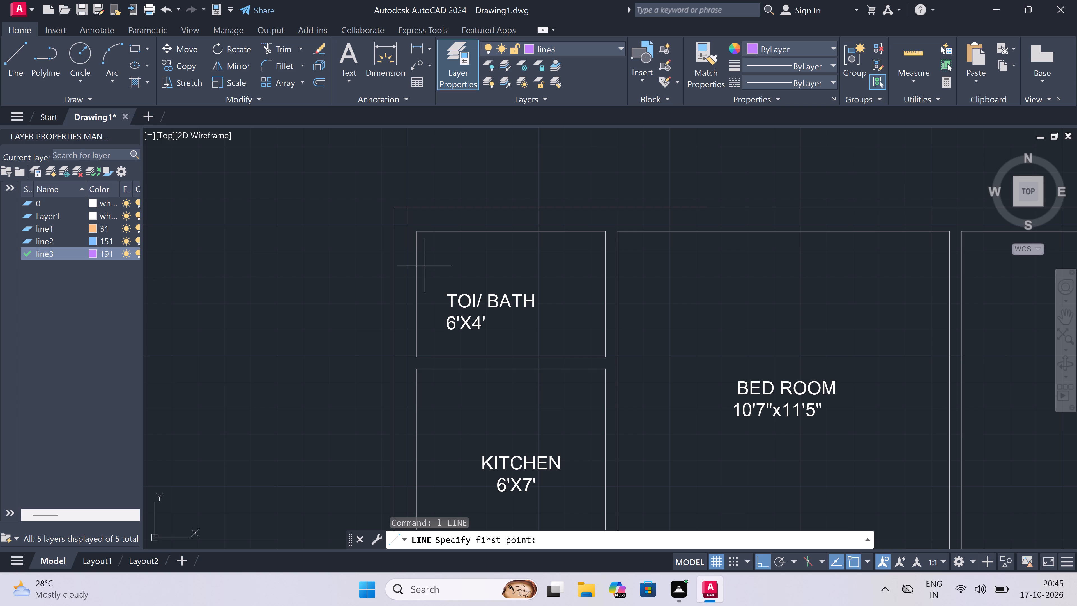
pyautogui.tripleClick(416, 256)
pyautogui.doubleClick(397, 252)
pyautogui.scroll(3, 397, 252)
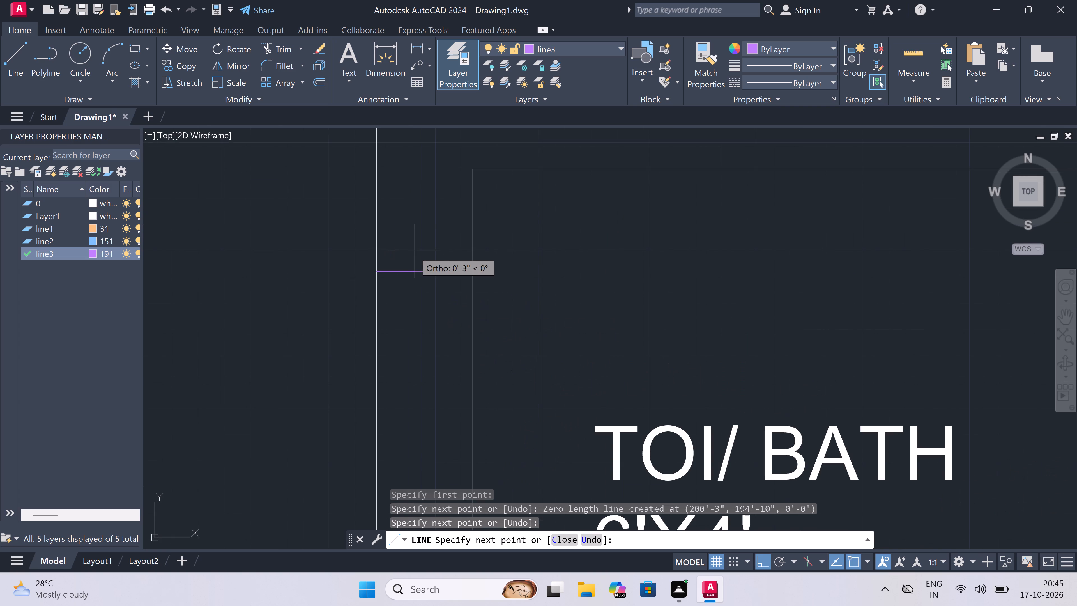
pyautogui.click(423, 270)
pyautogui.scroll(-3, 423, 270)
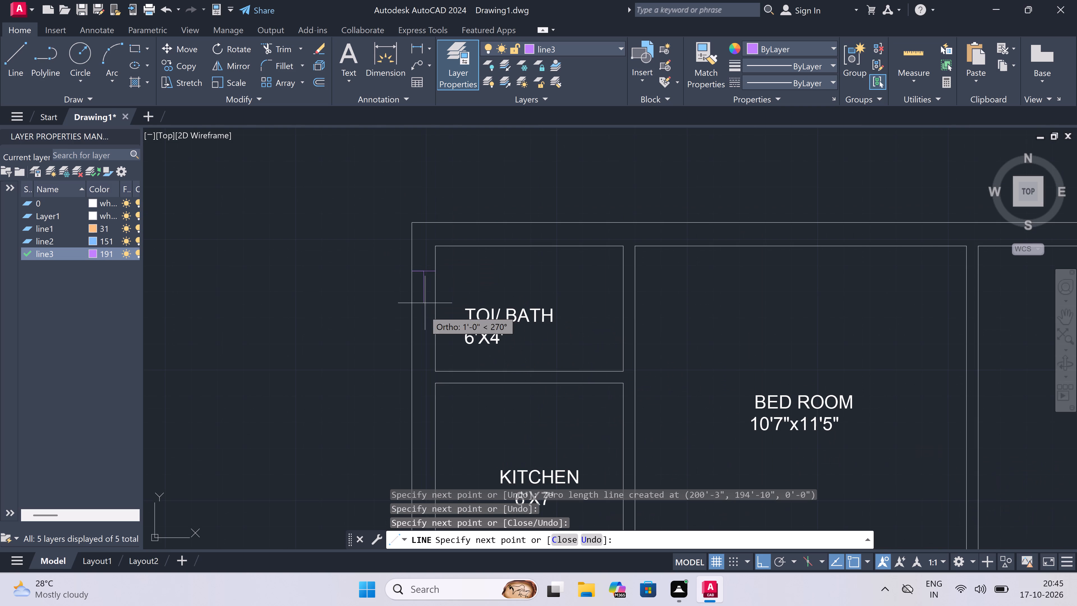
pyautogui.scroll(2, 424, 318)
pyautogui.write("2'")
pyautogui.press('space')
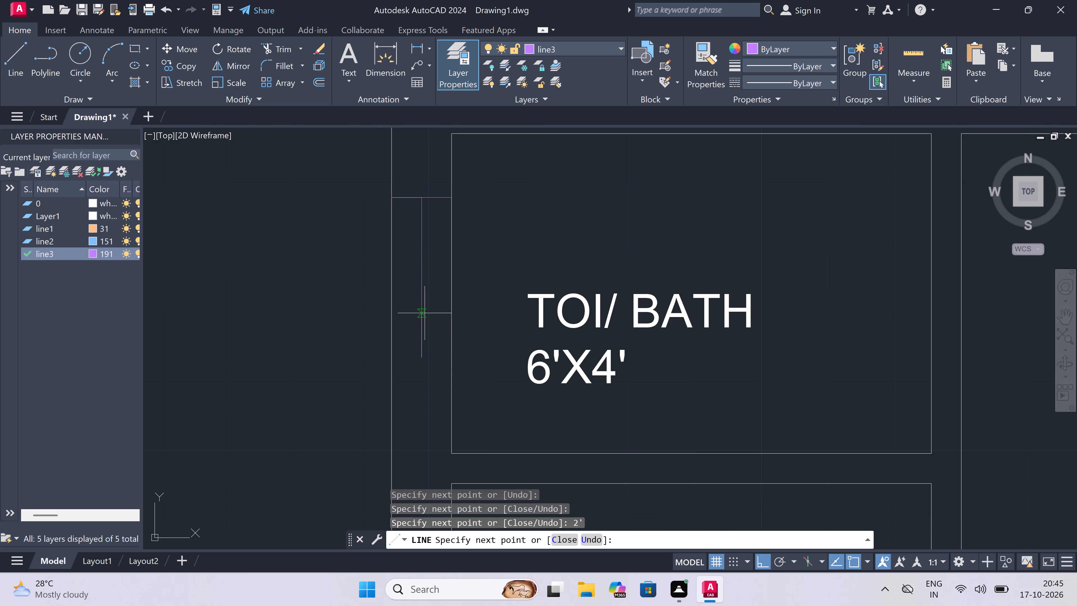
pyautogui.doubleClick(392, 359)
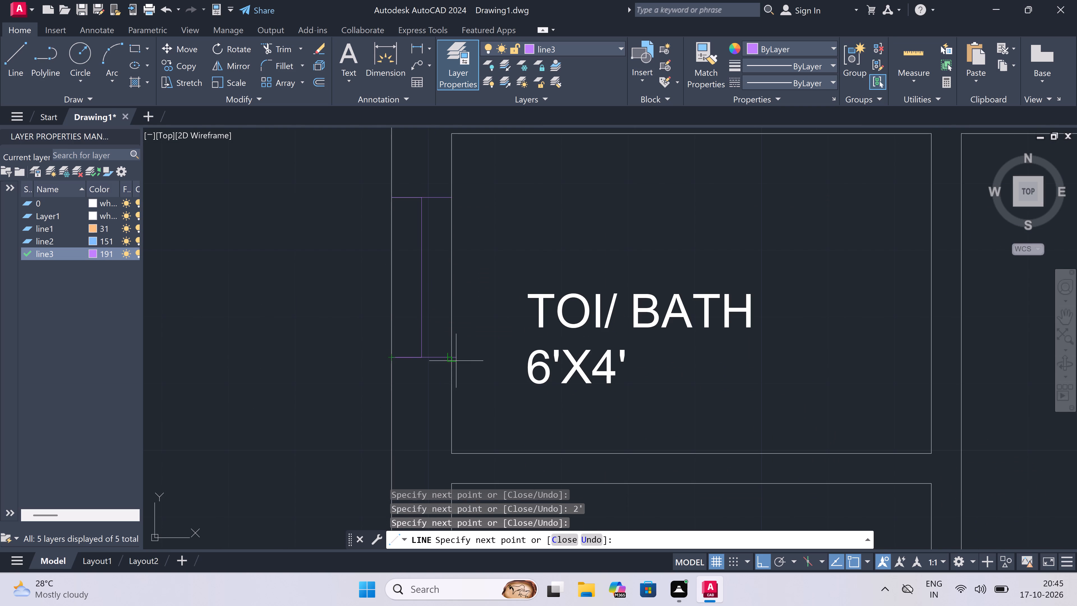
pyautogui.tripleClick(452, 357)
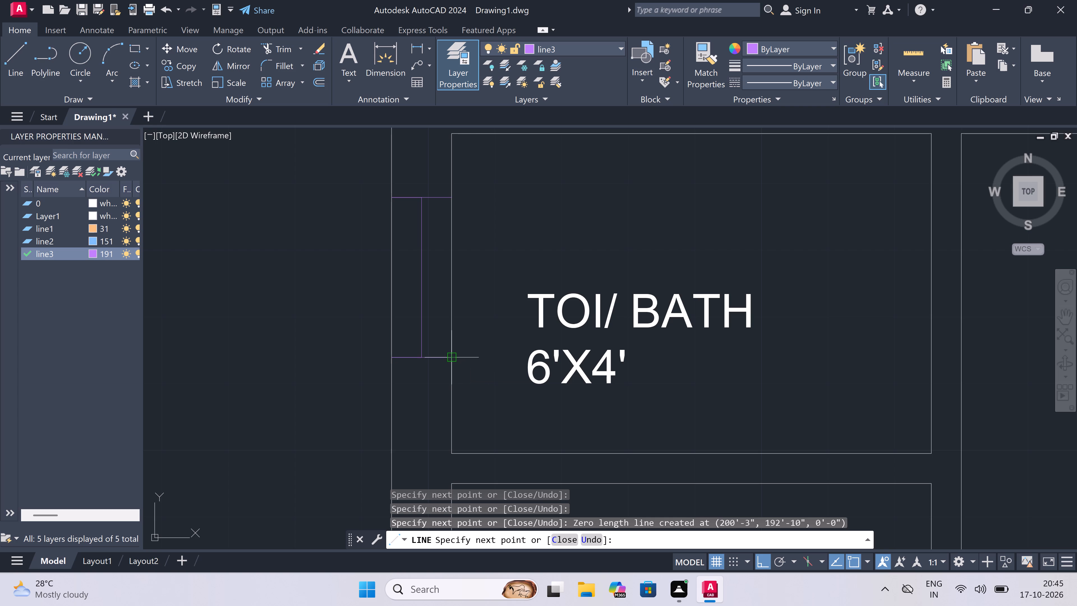
pyautogui.write('tr')
pyautogui.press('space')
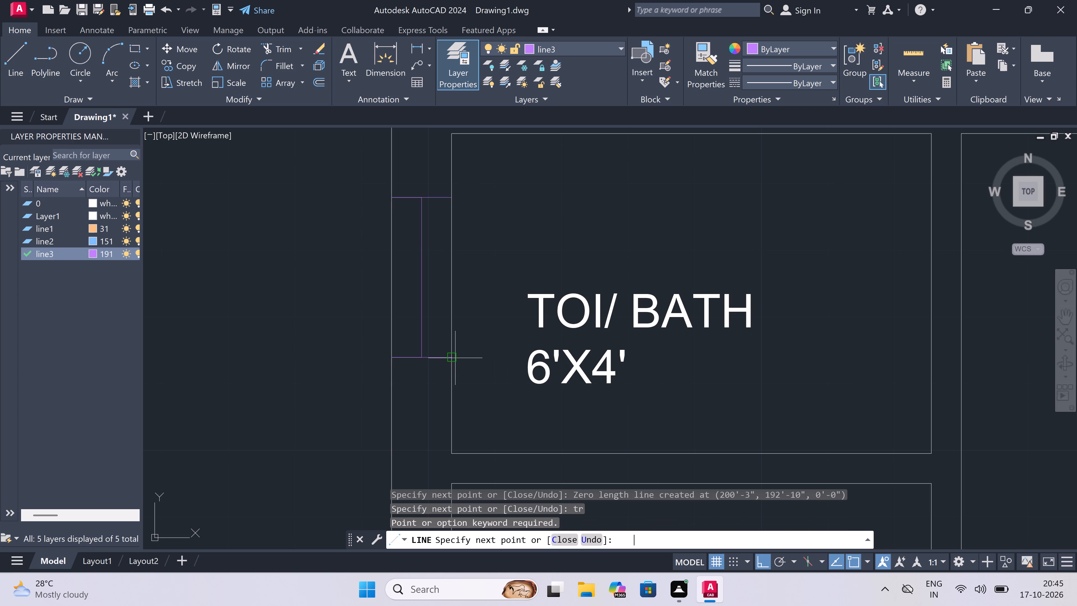
pyautogui.press('Escape')
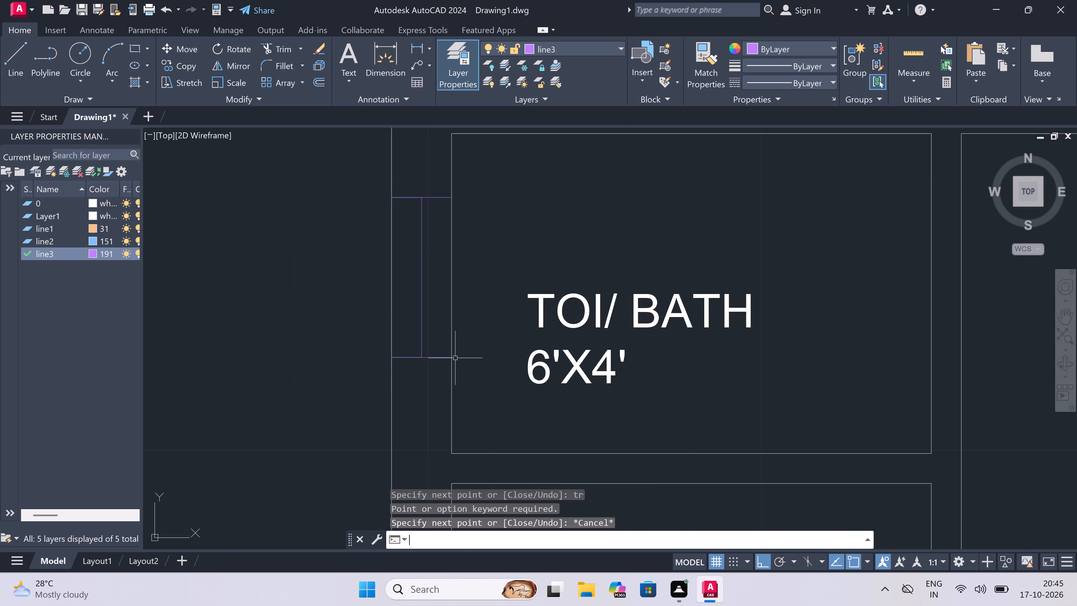
# Trim the inner and outer wall lines between the two jamb lines of the TOI/ BATH window.
pyautogui.write('tr')
pyautogui.press('space')
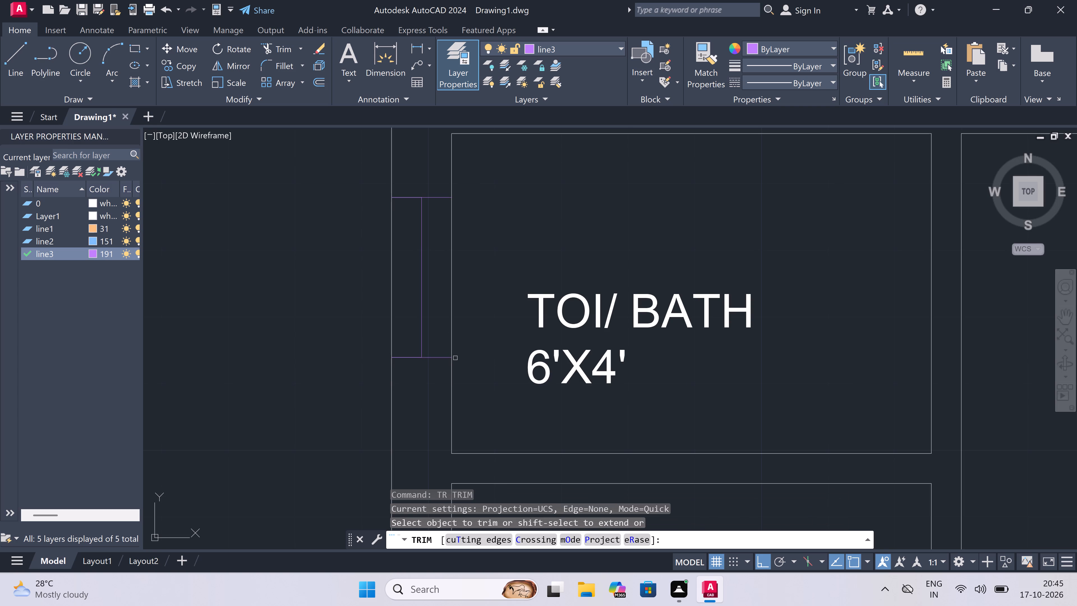
pyautogui.doubleClick(439, 314)
pyautogui.click(477, 288)
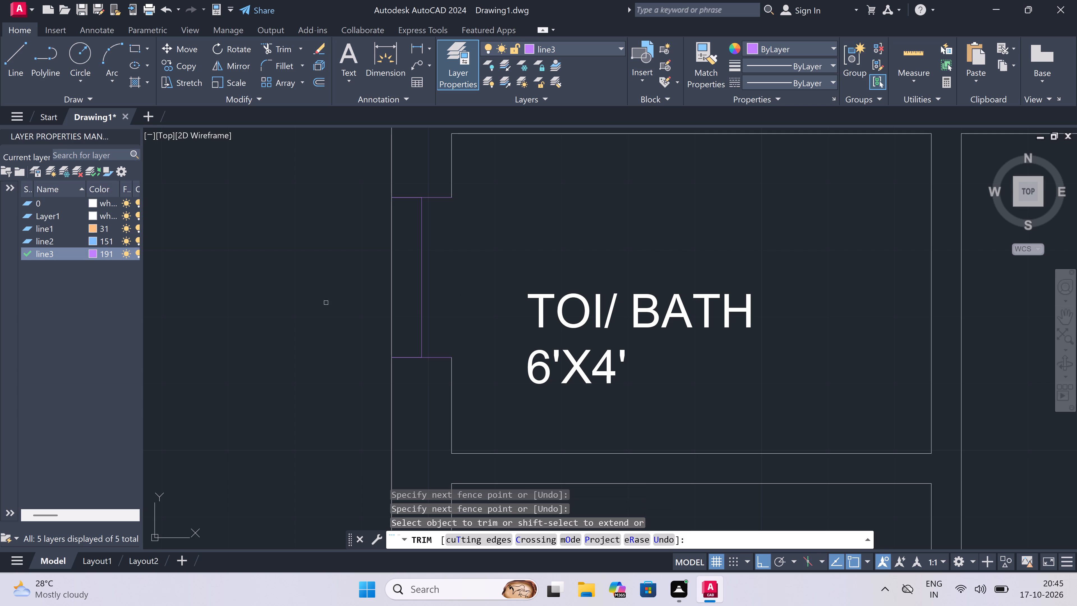
pyautogui.click(393, 286)
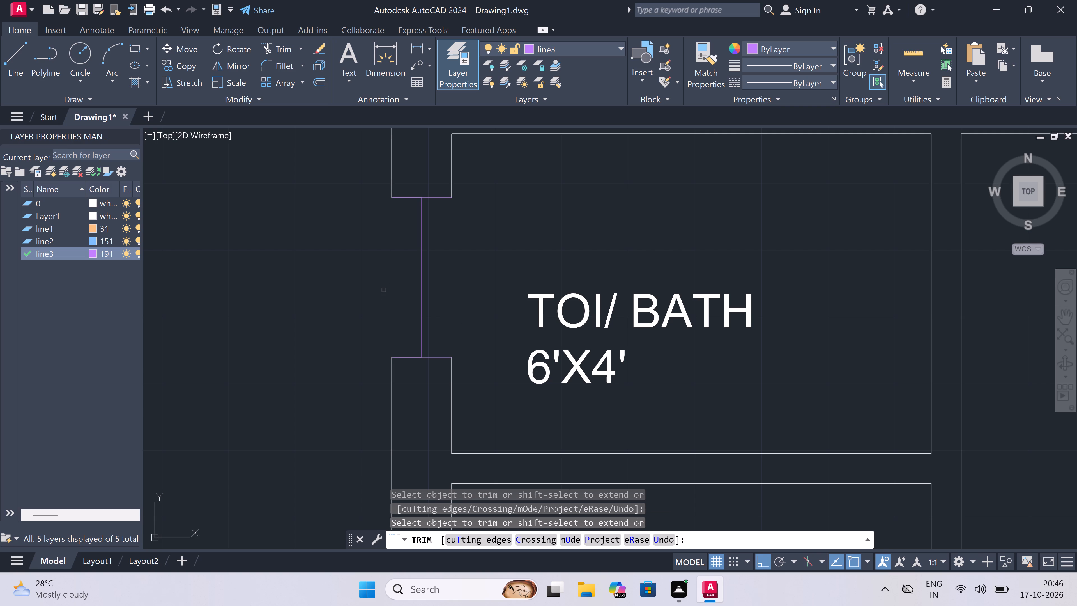
pyautogui.press('Escape')
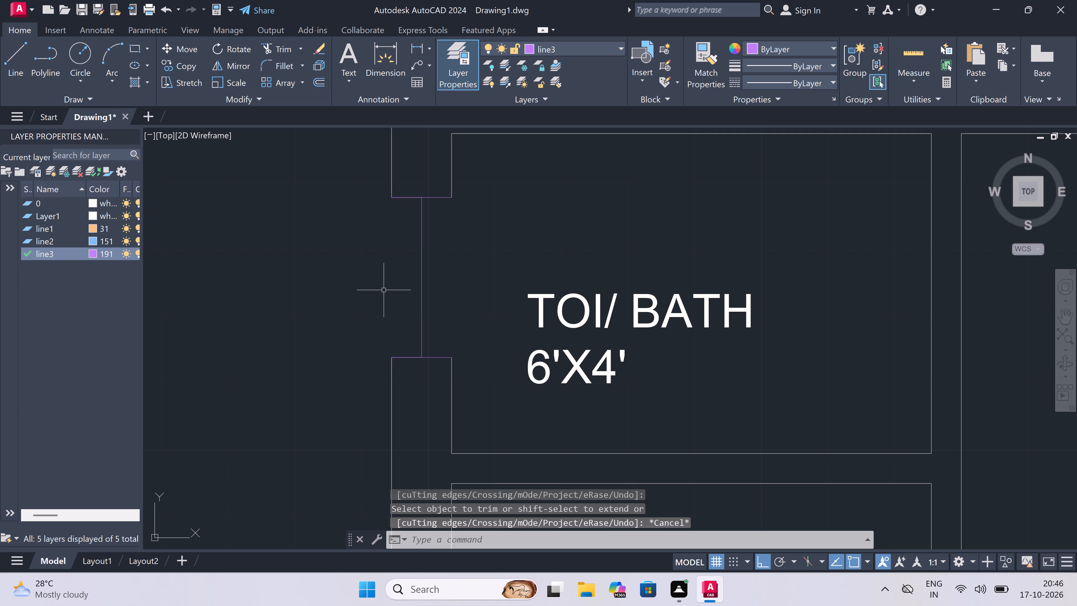
# Draw lines joining the jambs along the outer and inner wall faces of the TOI/ BATH window opening.
pyautogui.write('l')
pyautogui.press('space')
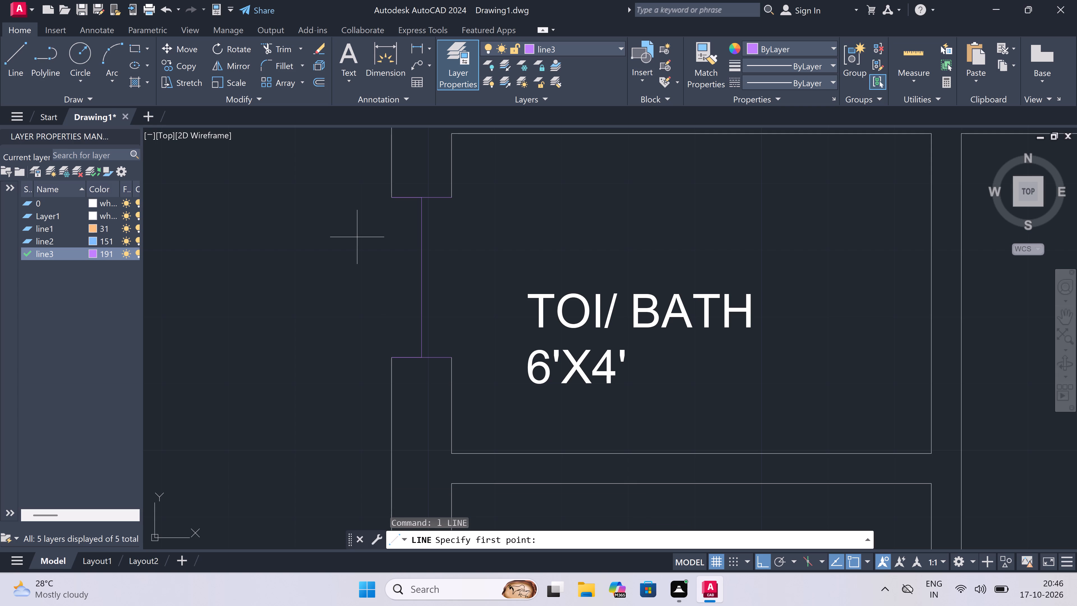
pyautogui.tripleClick(392, 199)
pyautogui.click(392, 360)
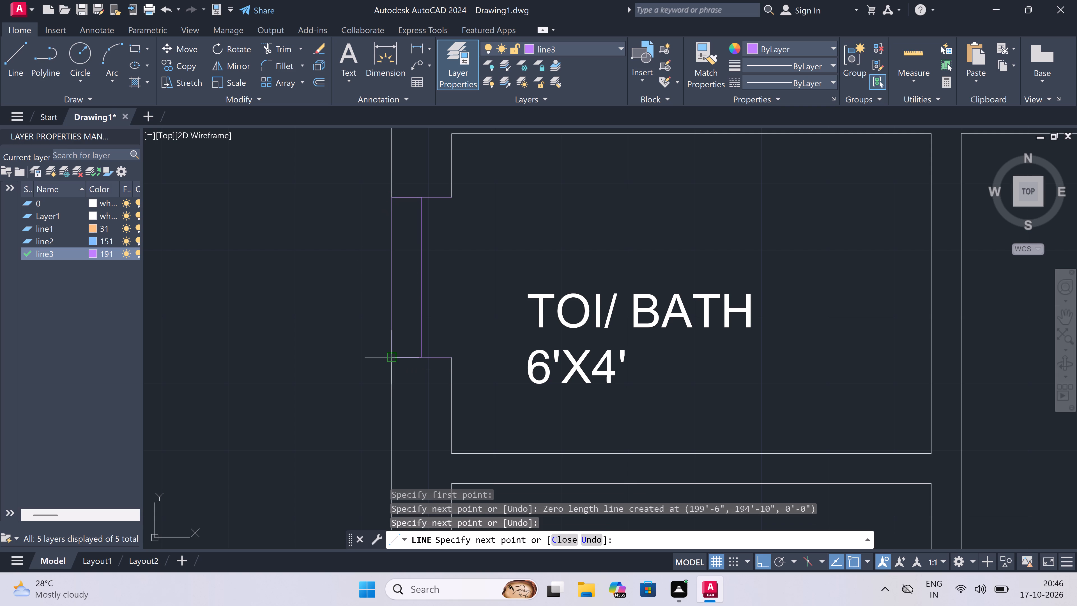
pyautogui.press('Escape')
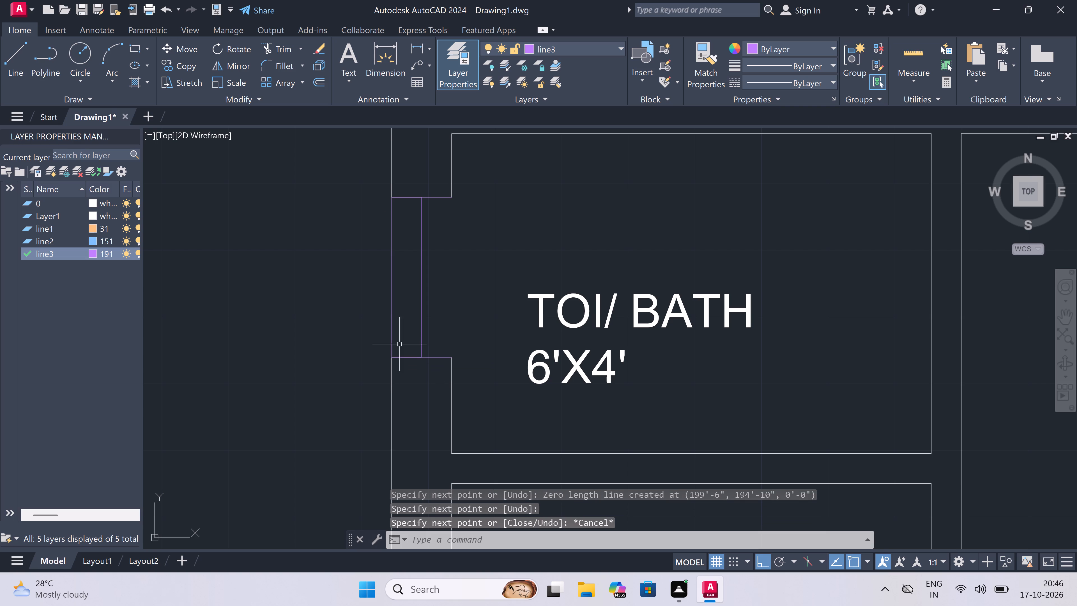
pyautogui.press('space')
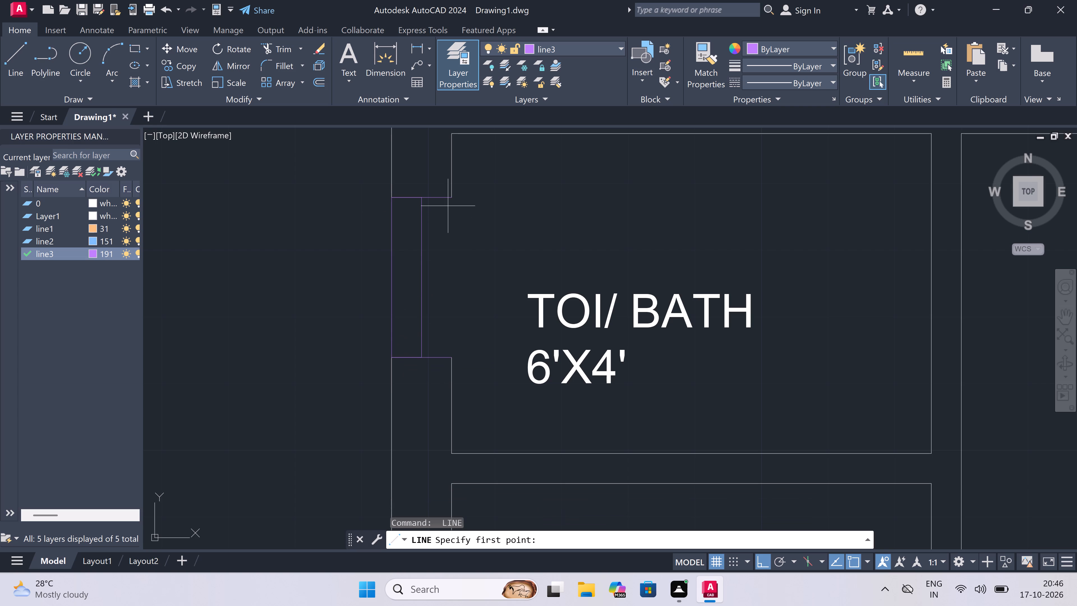
pyautogui.doubleClick(448, 197)
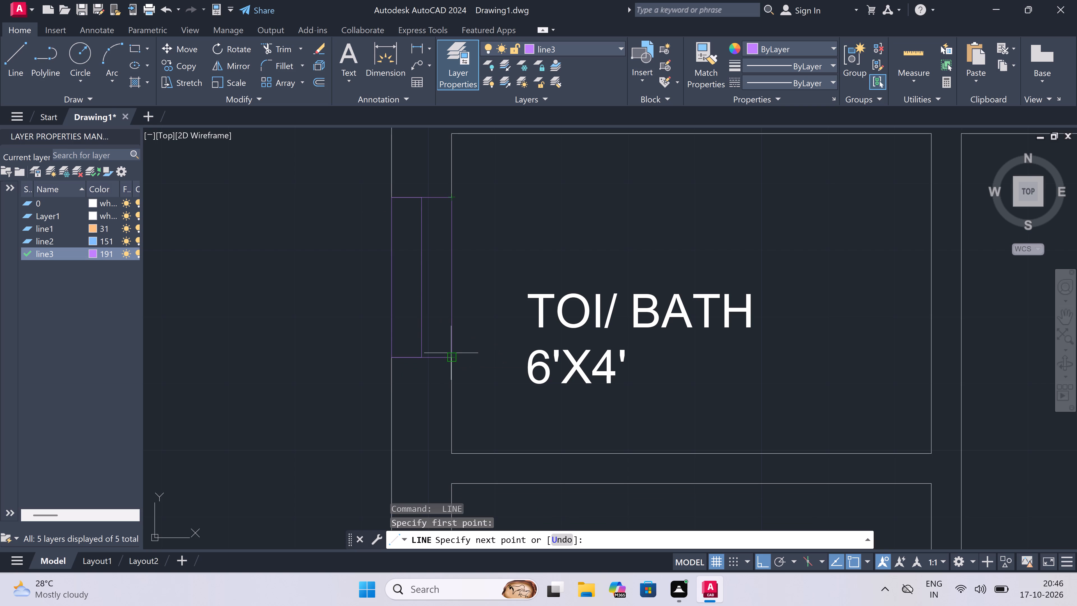
pyautogui.doubleClick(451, 353)
pyautogui.press('Escape')
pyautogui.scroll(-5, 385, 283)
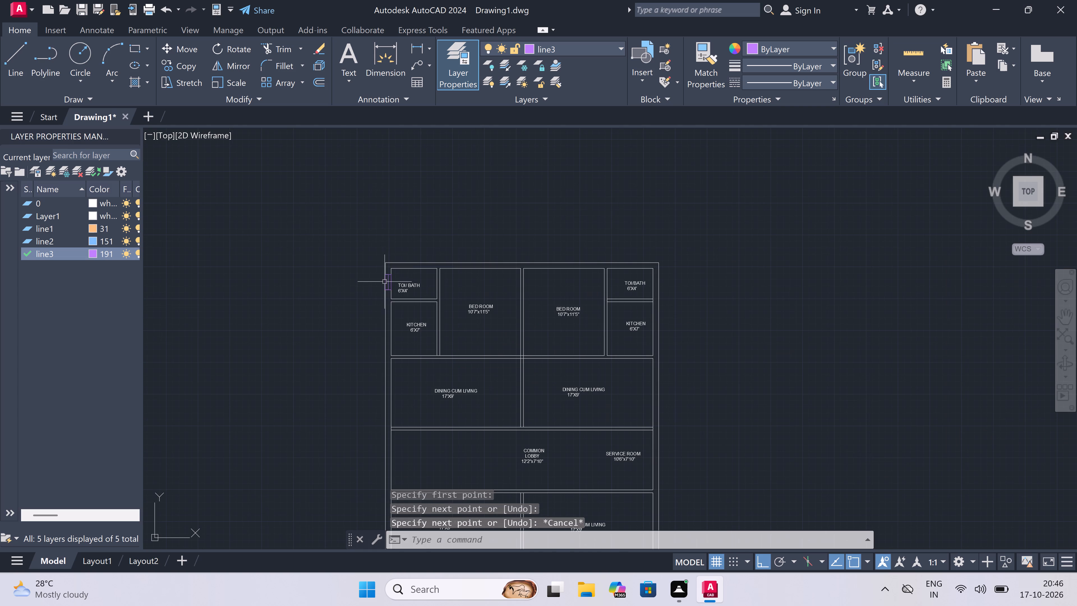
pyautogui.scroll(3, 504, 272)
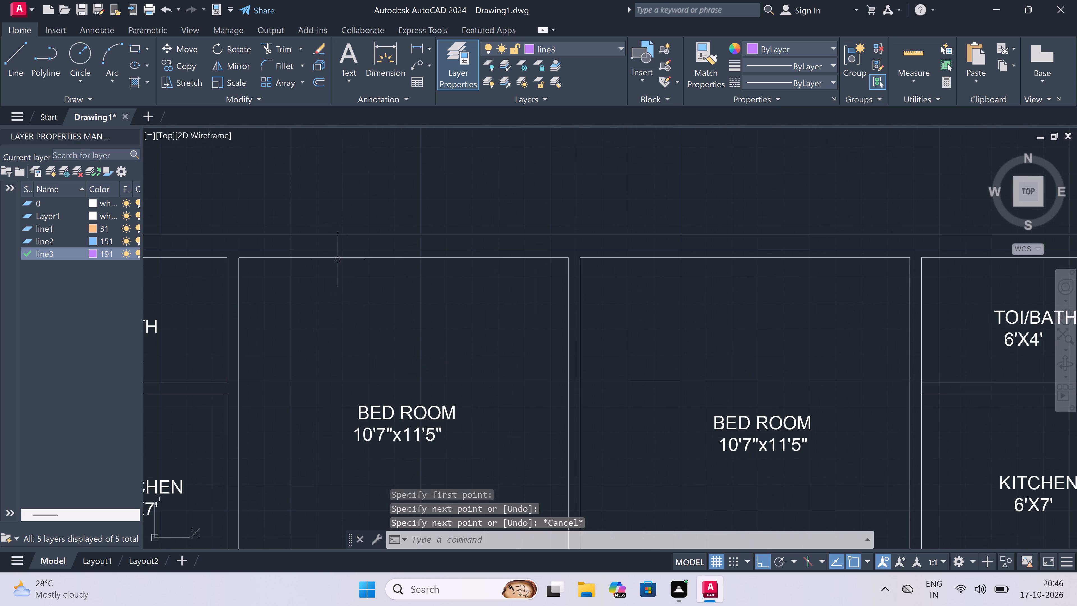
# Draw a 5' window line along the middle of the left BED ROOM's upper outer wall, with jamb lines across the wall at both ends.
pyautogui.press('space')
pyautogui.scroll(1, 305, 250)
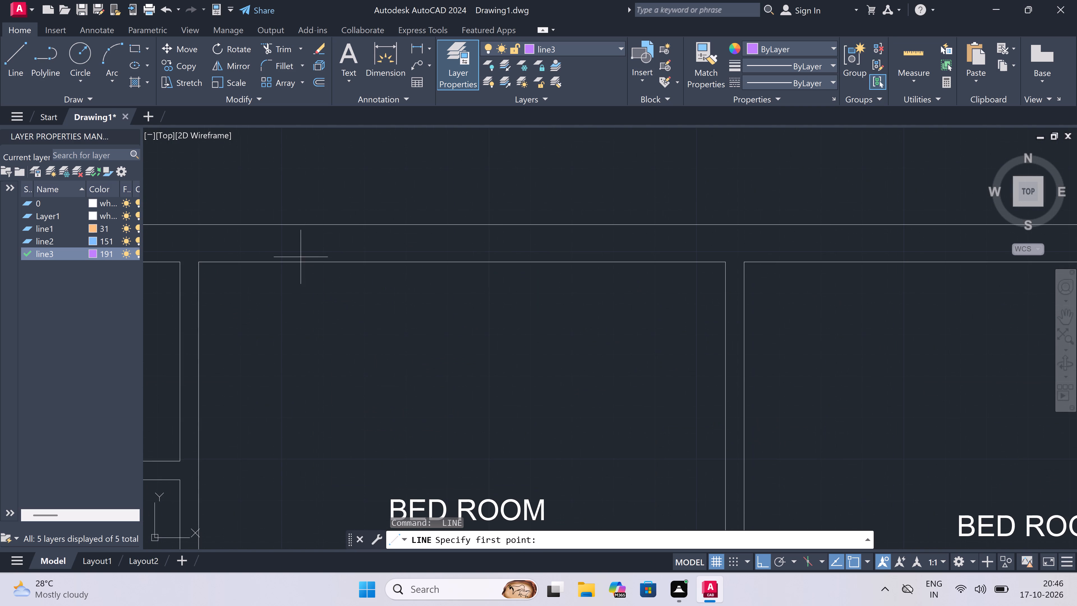
pyautogui.click(297, 264)
pyautogui.click(298, 231)
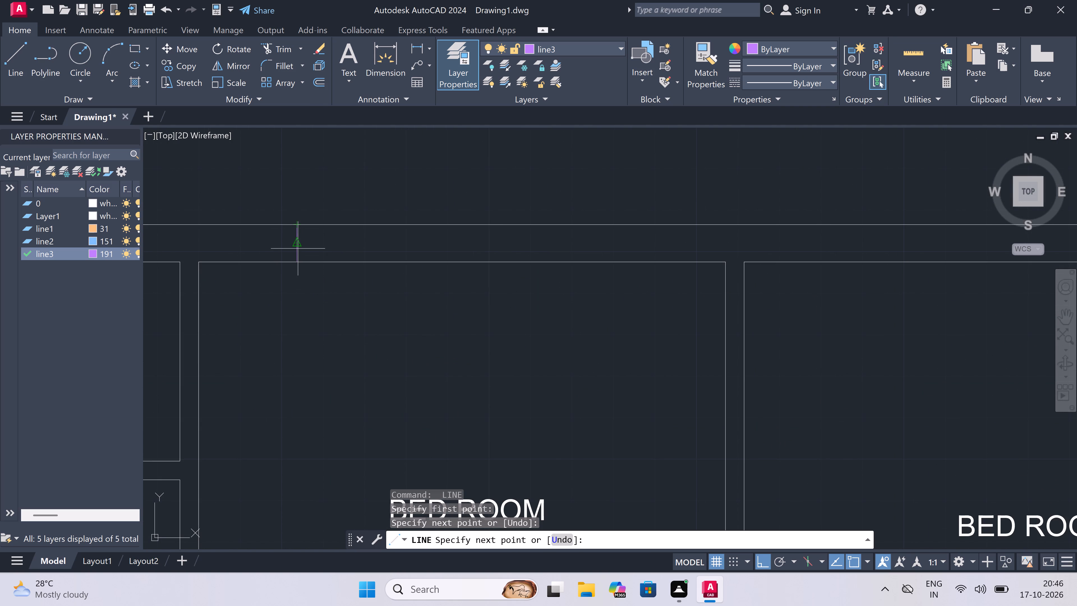
pyautogui.doubleClick(296, 245)
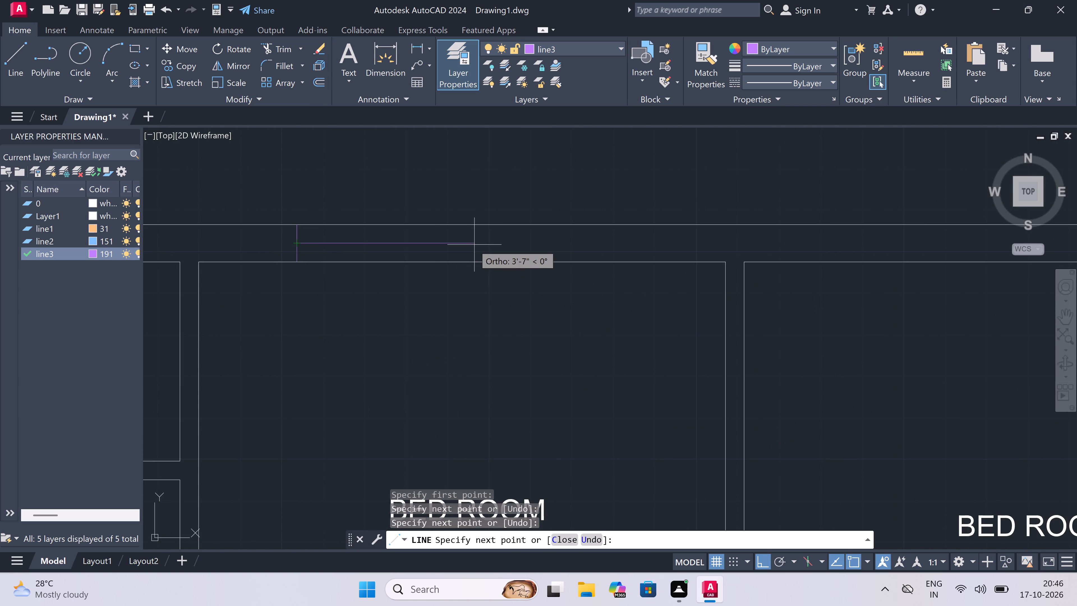
pyautogui.press('5')
pyautogui.press("'")
pyautogui.press('space')
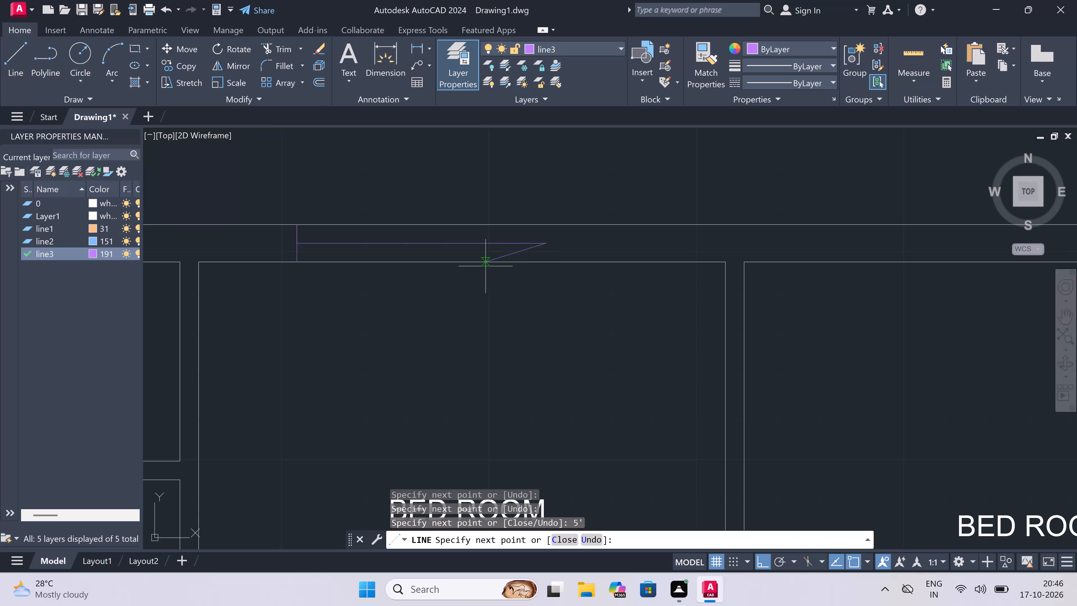
pyautogui.click(543, 227)
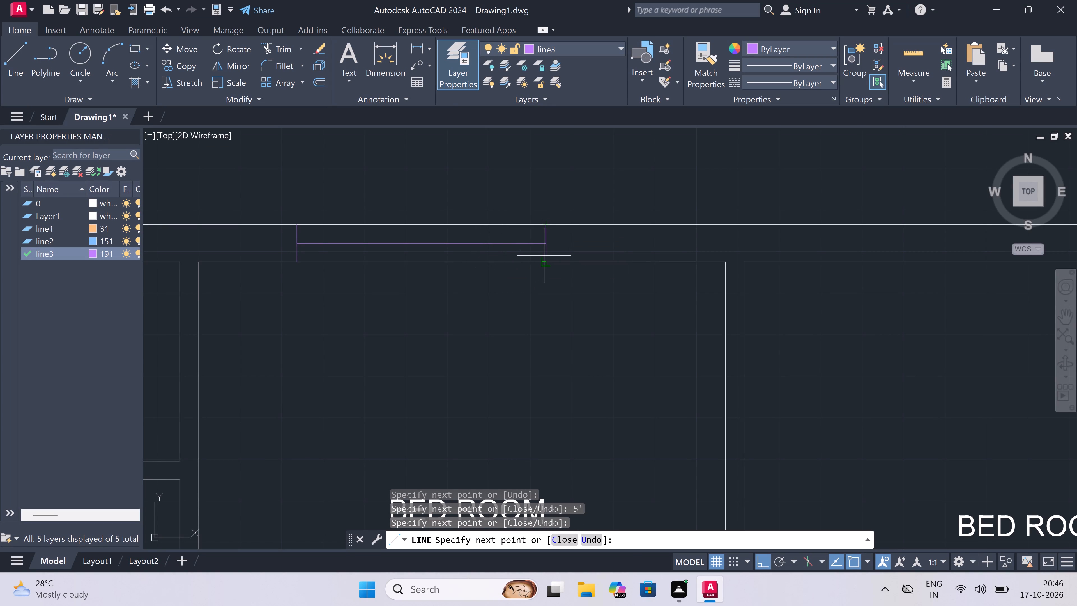
pyautogui.click(546, 261)
pyautogui.press('Escape')
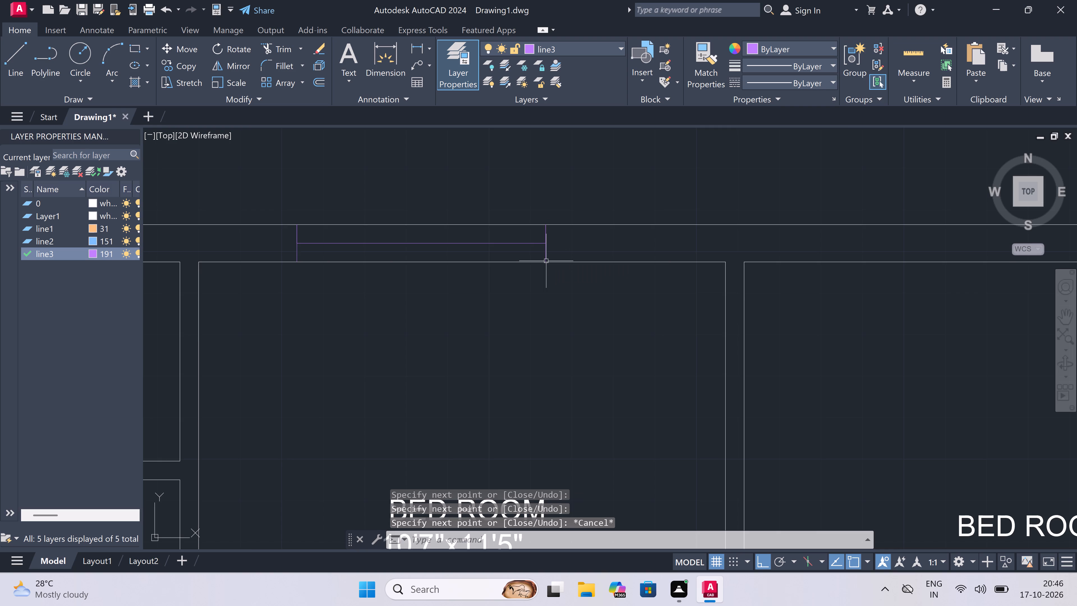
# Trim the inner and outer wall lines between the two jamb lines of the left BED ROOM window.
pyautogui.scroll(-2, 546, 261)
pyautogui.scroll(3, 510, 254)
pyautogui.scroll(-1, 510, 254)
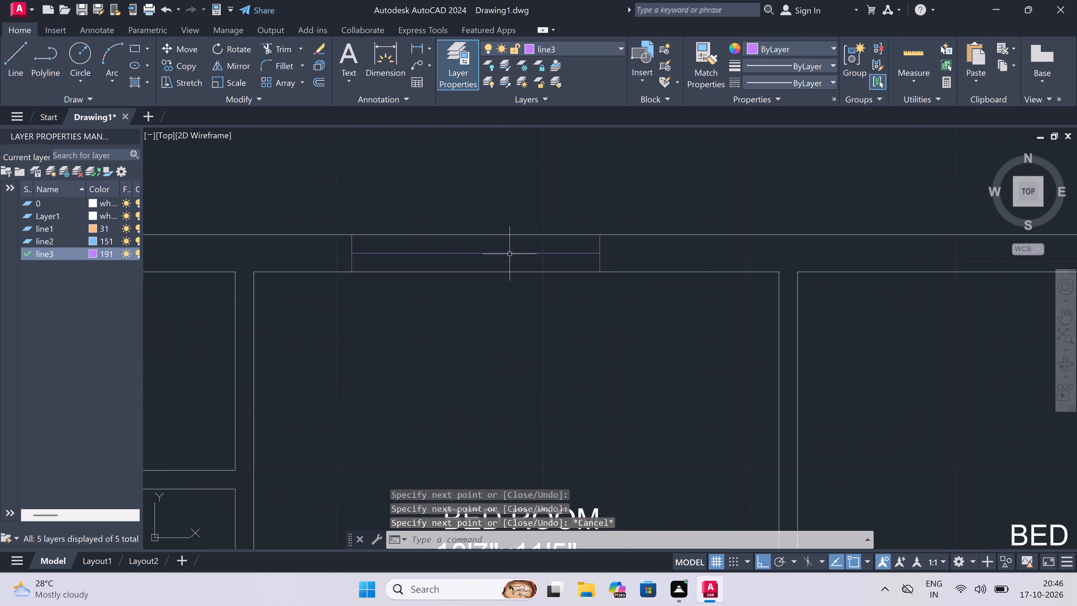
pyautogui.press('t')
pyautogui.write('r')
pyautogui.press('space')
pyautogui.doubleClick(474, 269)
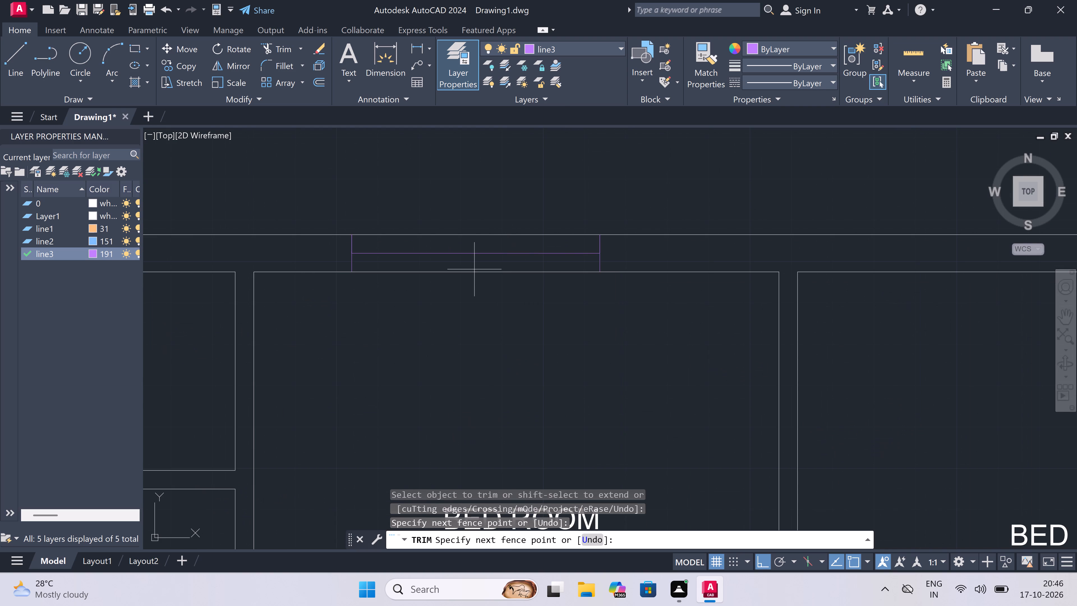
pyautogui.doubleClick(466, 301)
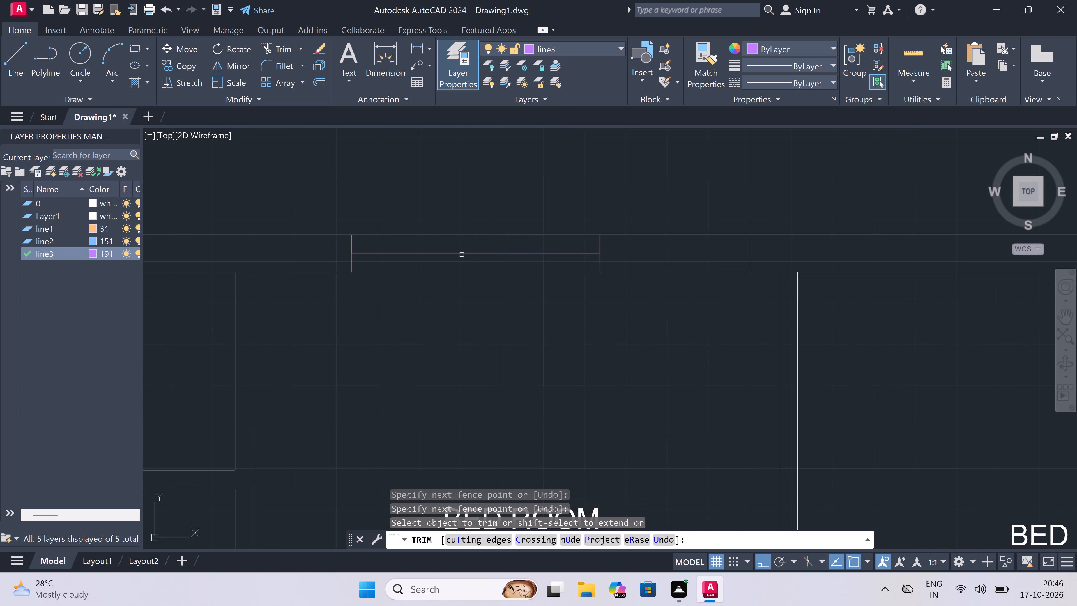
pyautogui.click(465, 247)
pyautogui.click(470, 219)
pyautogui.press('Escape')
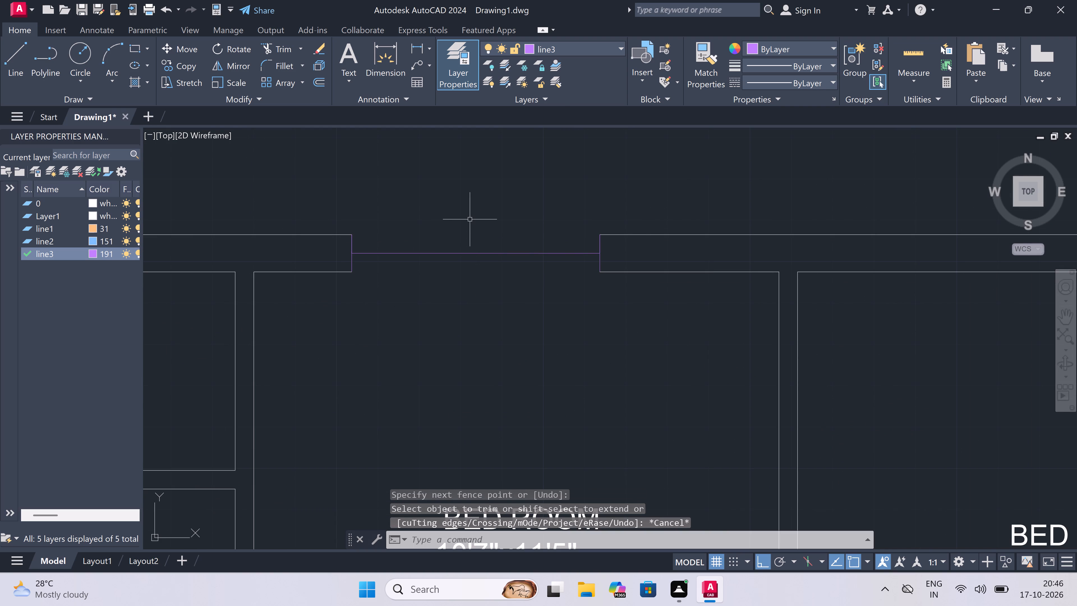
# Draw lines joining the jambs along the outer and inner wall faces of the left BED ROOM window opening.
pyautogui.write('l')
pyautogui.press('space')
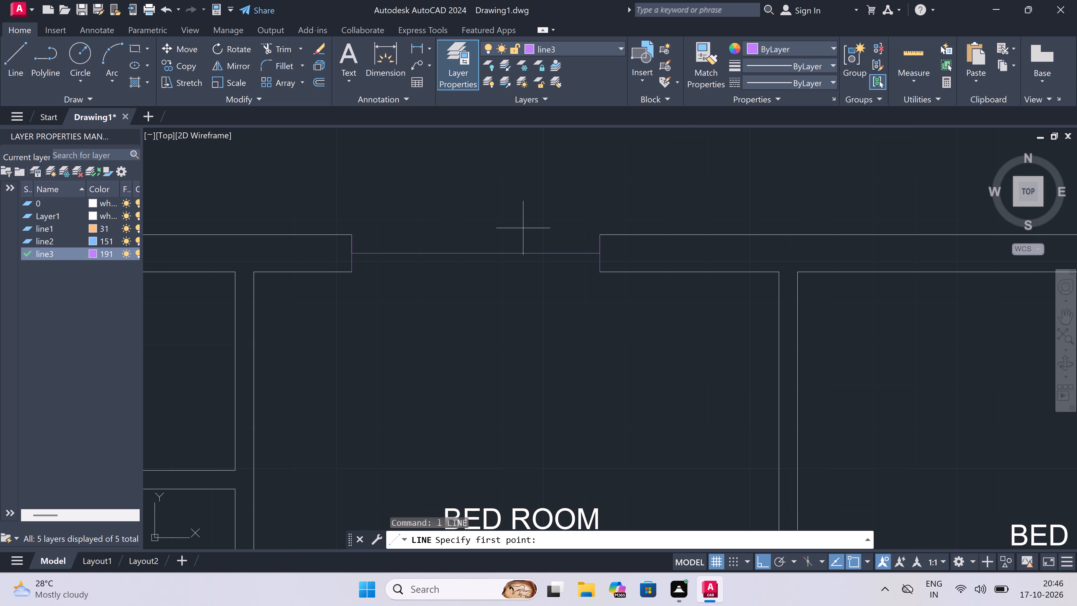
pyautogui.click(606, 232)
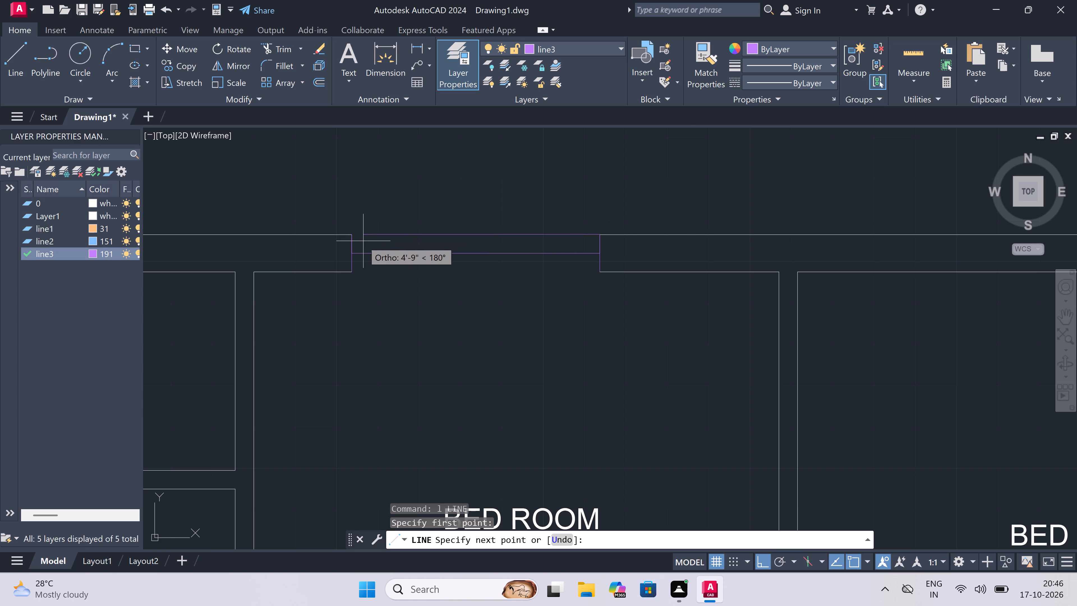
pyautogui.doubleClick(353, 238)
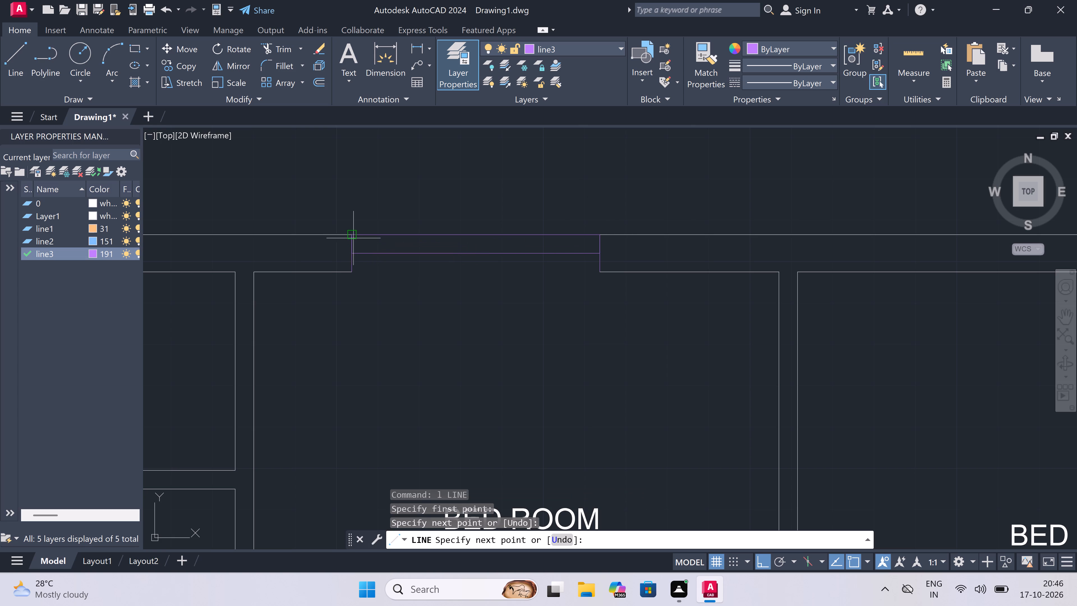
pyautogui.press('Escape')
pyautogui.press('space')
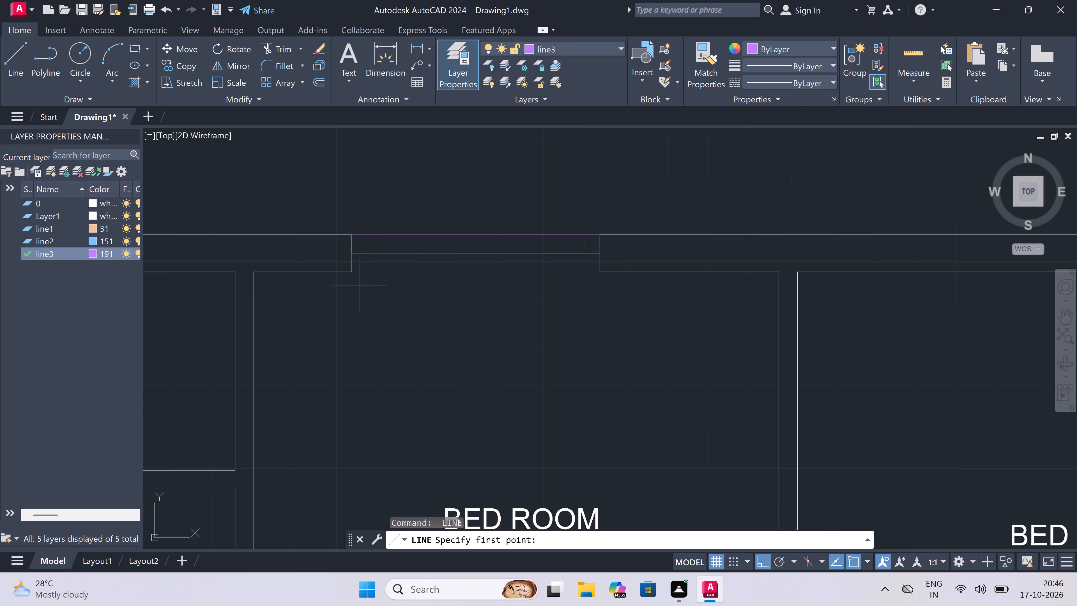
pyautogui.doubleClick(355, 272)
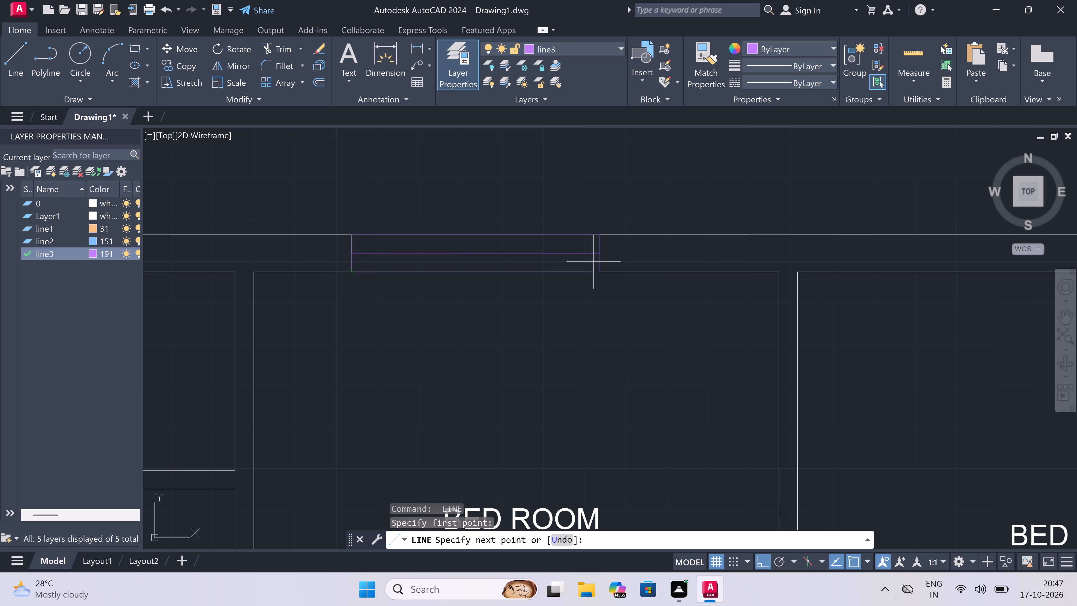
pyautogui.click(600, 268)
pyautogui.press('Escape')
# Draw a 5' window line along the middle of the right BED ROOM's upper outer wall, with jamb lines across the wall at both ends.
pyautogui.scroll(-4, 432, 276)
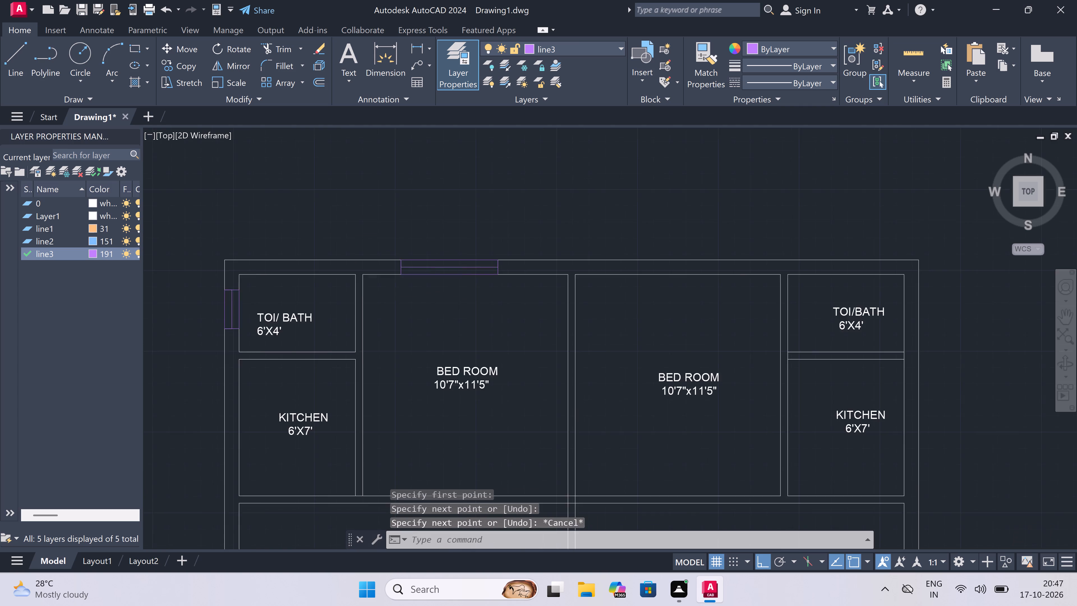
pyautogui.press('space')
pyautogui.scroll(3, 521, 273)
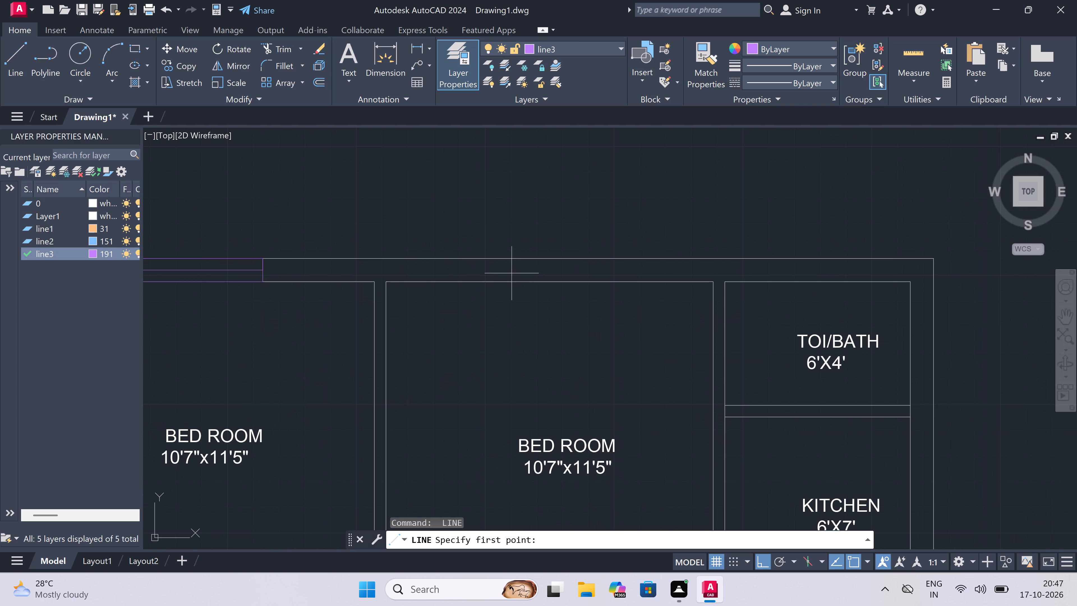
pyautogui.click(457, 281)
pyautogui.click(454, 260)
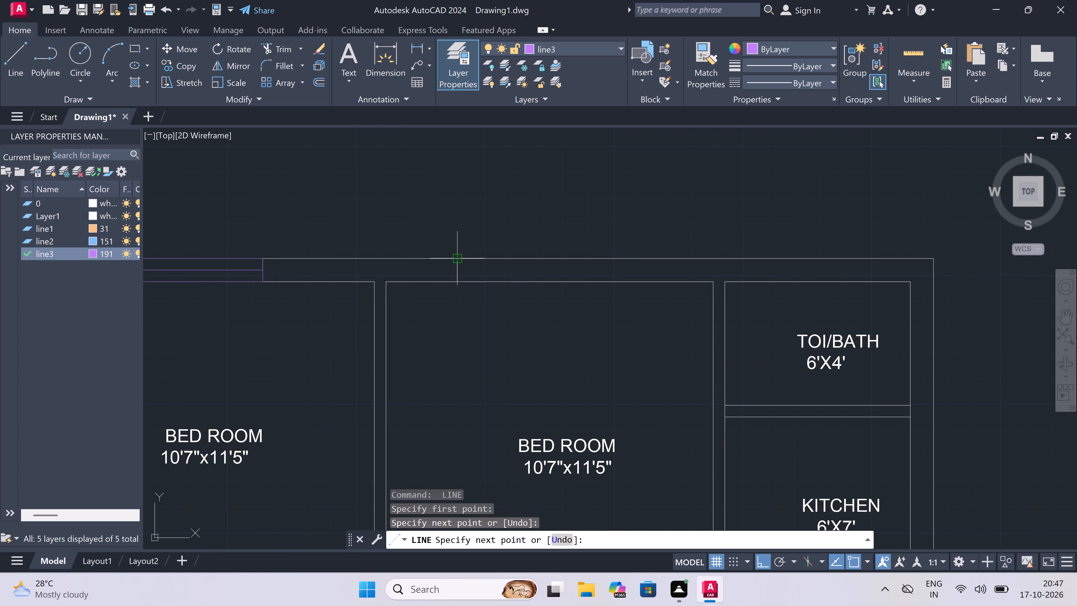
pyautogui.click(454, 267)
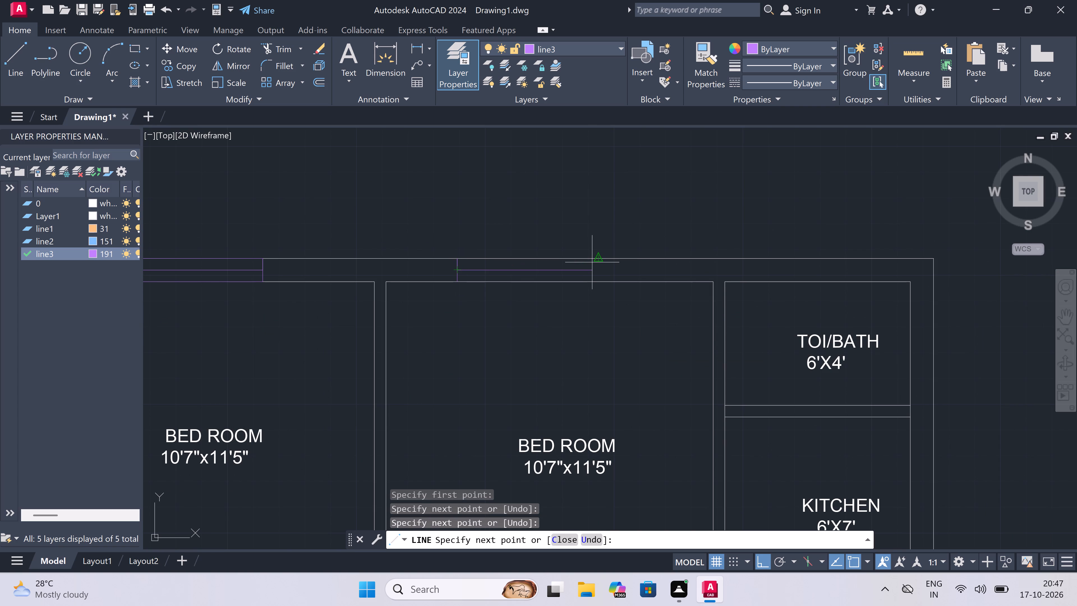
pyautogui.press('5')
pyautogui.press("'")
pyautogui.press('space')
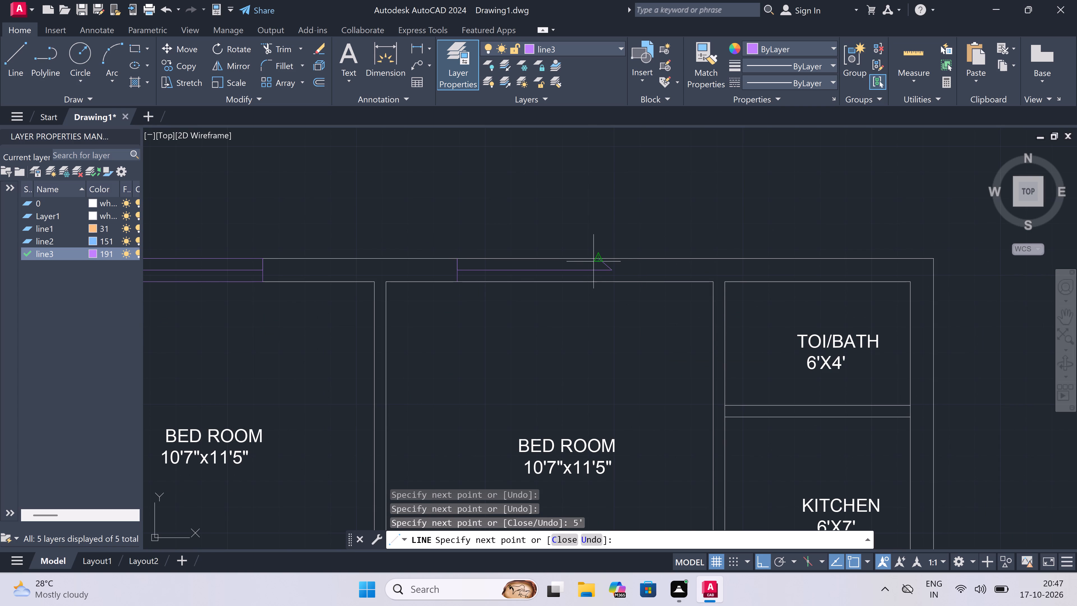
pyautogui.click(615, 259)
pyautogui.scroll(2, 615, 260)
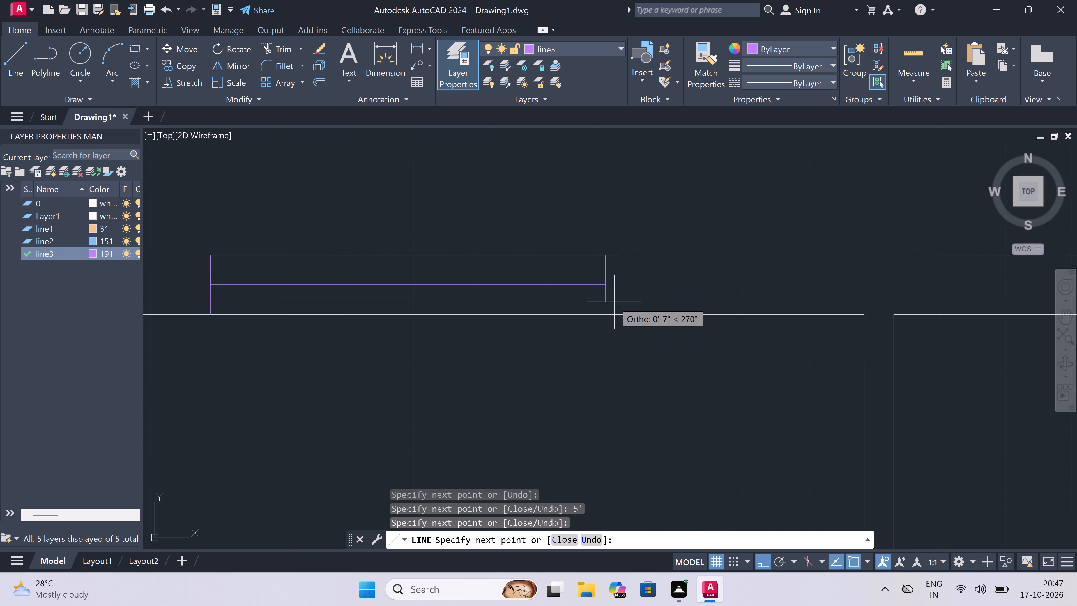
pyautogui.click(608, 313)
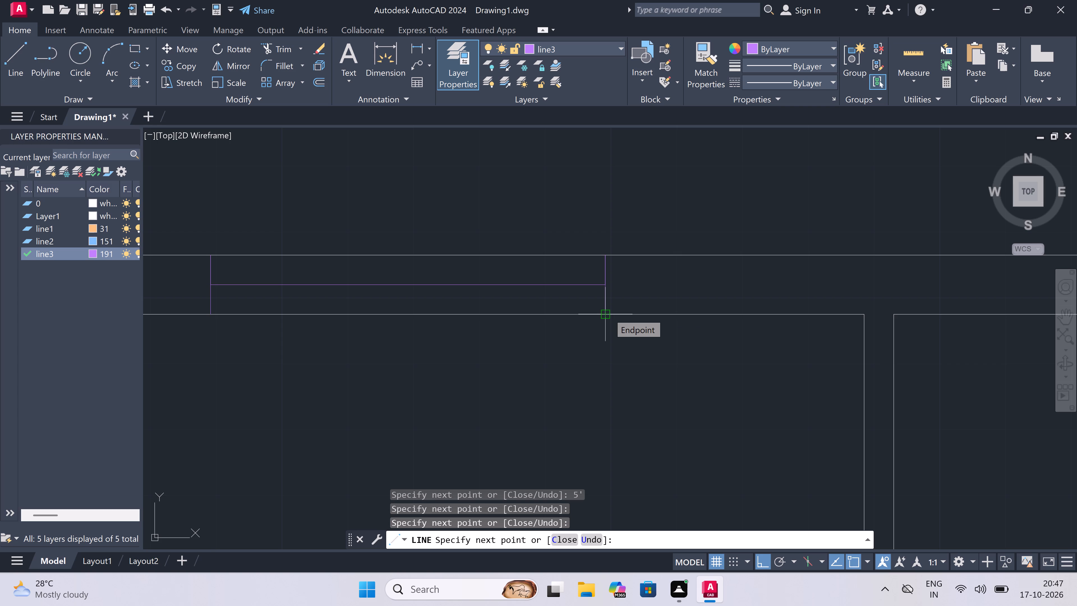
pyautogui.press('Escape')
# Trim the inner and outer wall lines between the two jamb lines of the right BED ROOM window.
pyautogui.press('t')
pyautogui.press('r')
pyautogui.press('space')
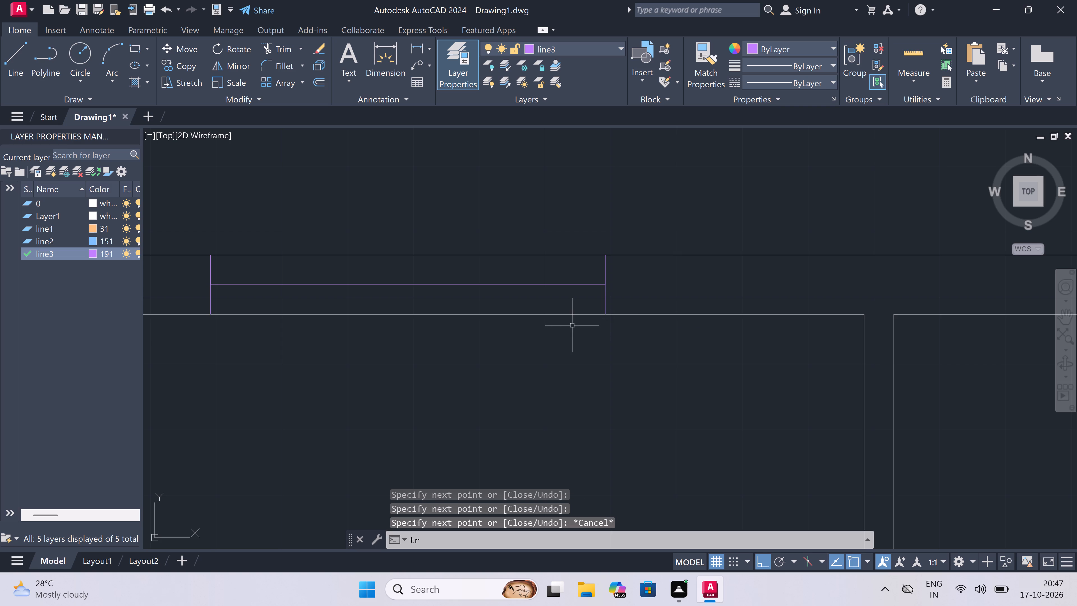
pyautogui.click(514, 315)
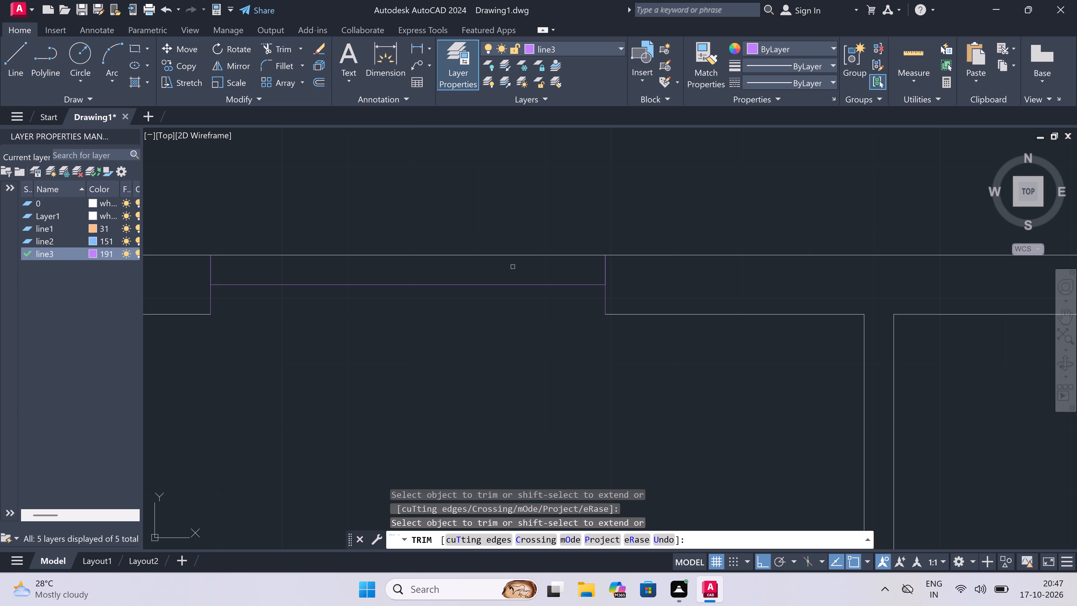
pyautogui.doubleClick(513, 263)
pyautogui.click(512, 249)
pyautogui.press('Escape')
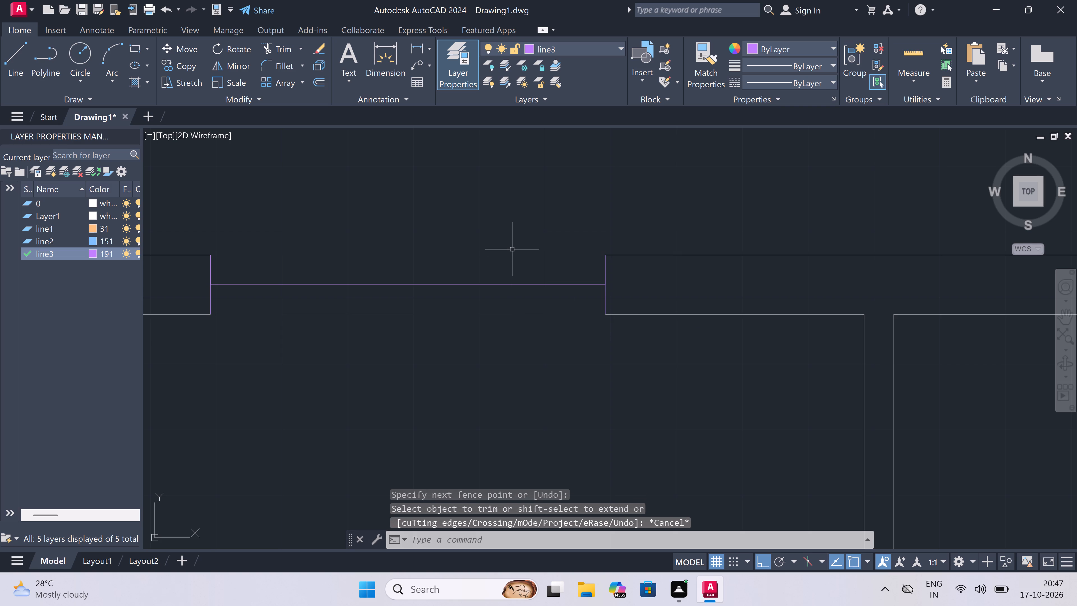
# Draw lines joining the jambs along the outer and inner wall faces of the right BED ROOM window opening.
pyautogui.write('l')
pyautogui.press('space')
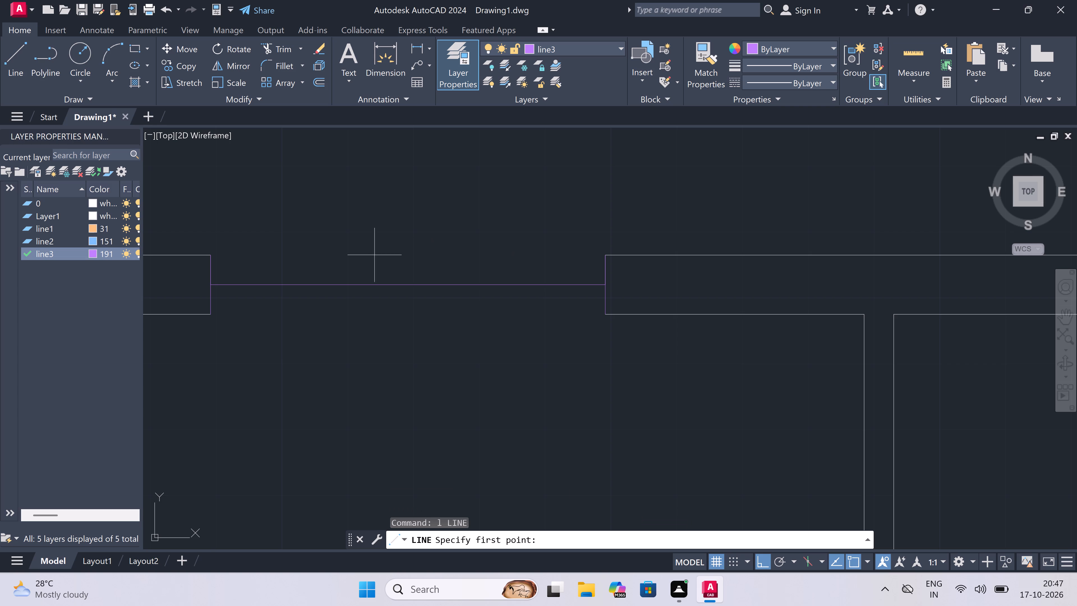
pyautogui.click(211, 256)
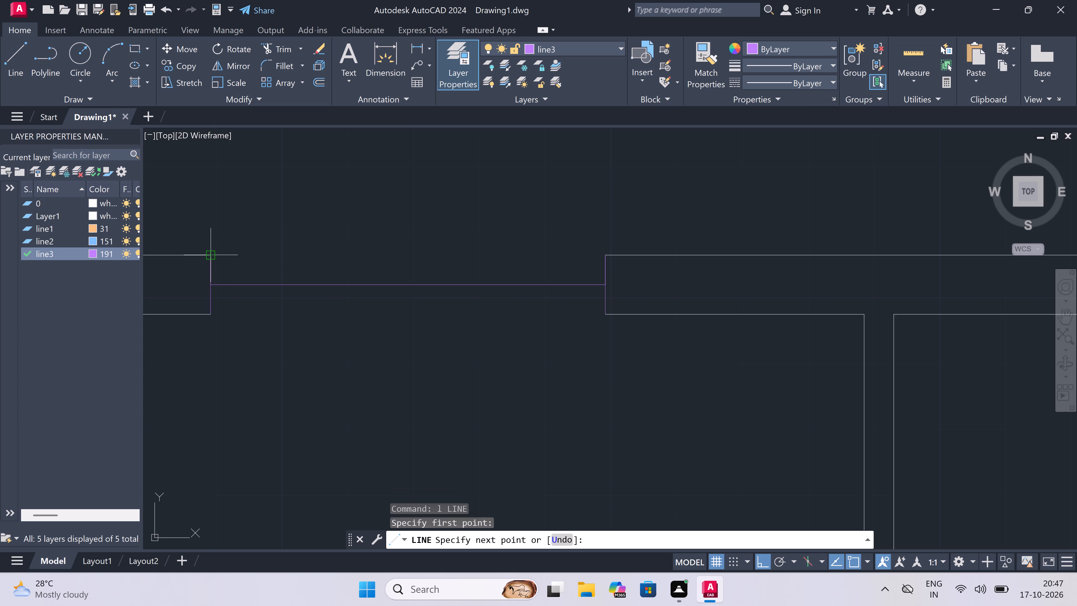
pyautogui.click(608, 252)
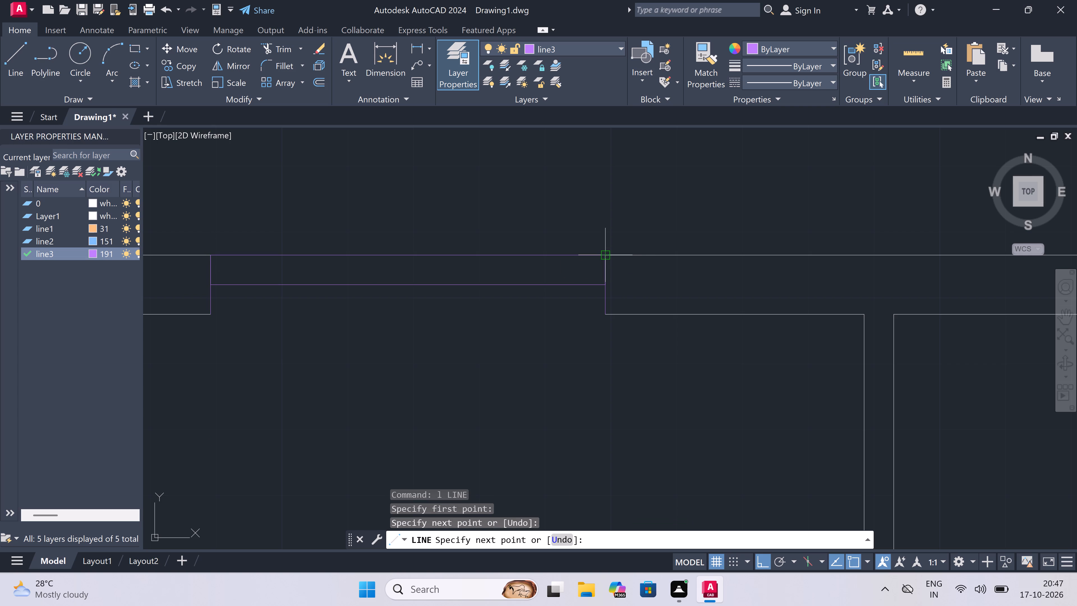
pyautogui.press('Escape')
pyautogui.press('space')
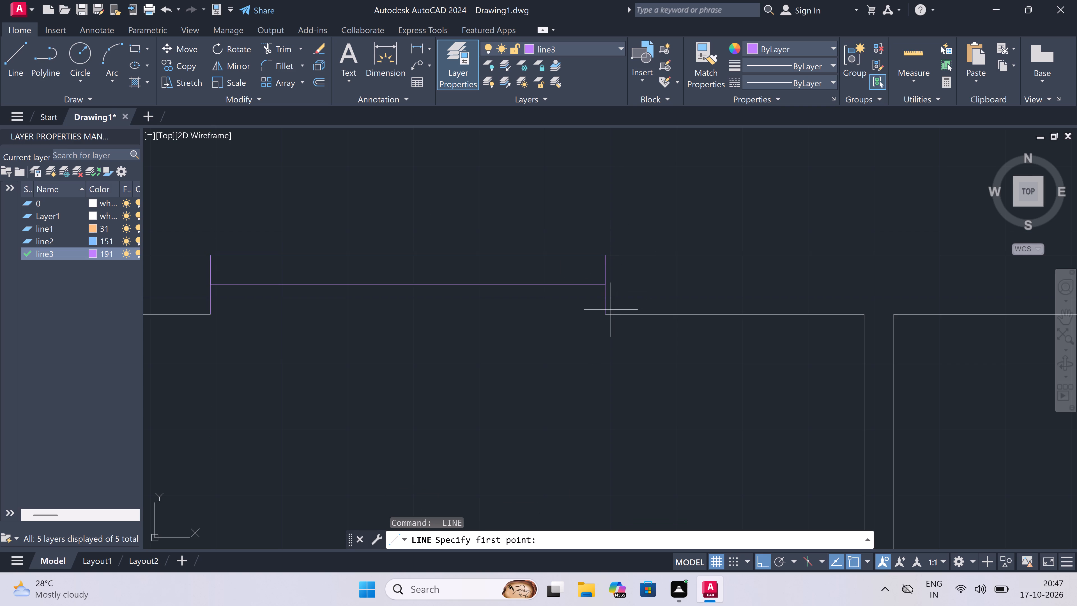
pyautogui.click(608, 310)
pyautogui.click(214, 316)
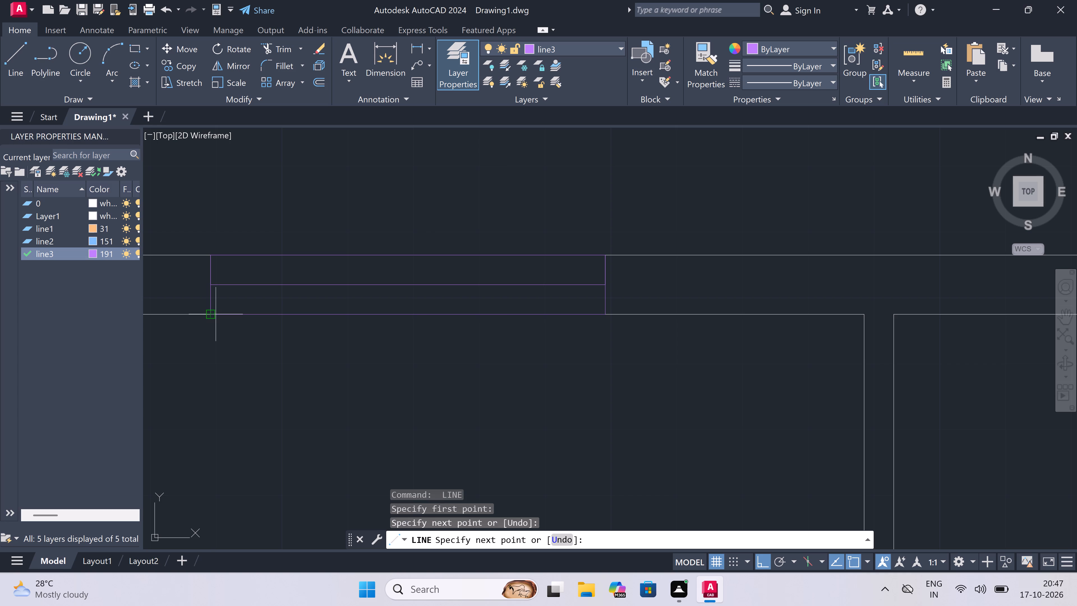
pyautogui.press('Escape')
# Draw a 2' window line along the middle of the right TOI/BATH's outer side wall, with jamb lines across the wall at both ends.
pyautogui.scroll(-4, 508, 218)
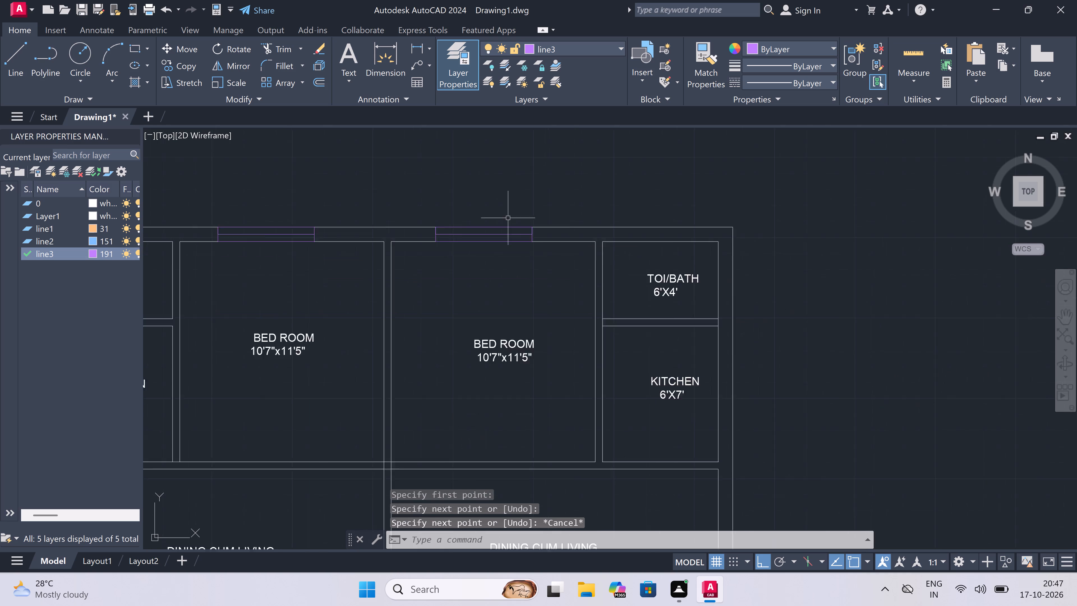
pyautogui.scroll(3, 642, 255)
pyautogui.press('space')
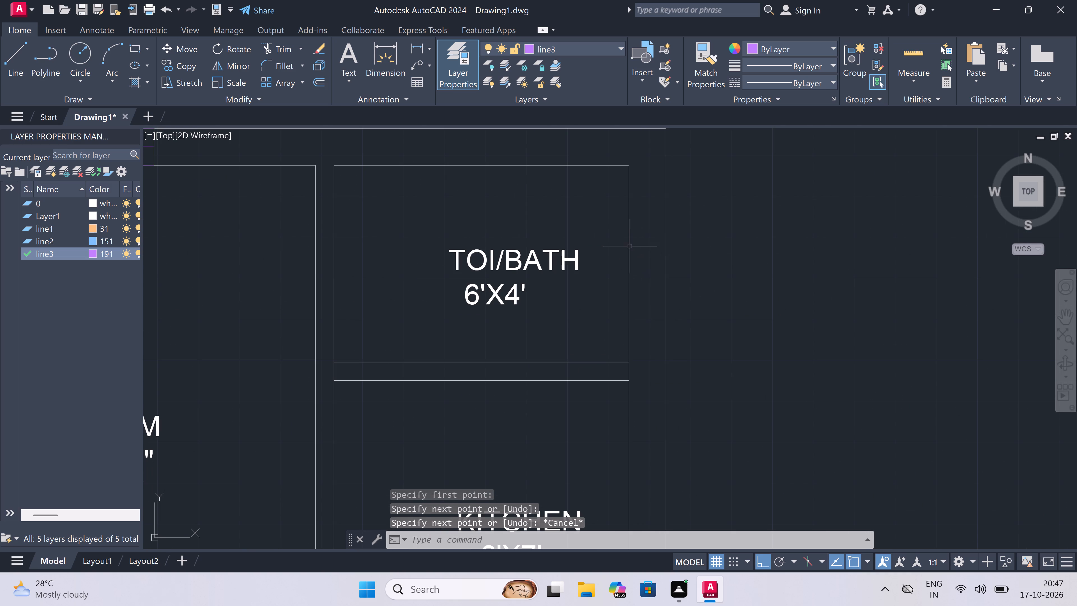
pyautogui.click(630, 209)
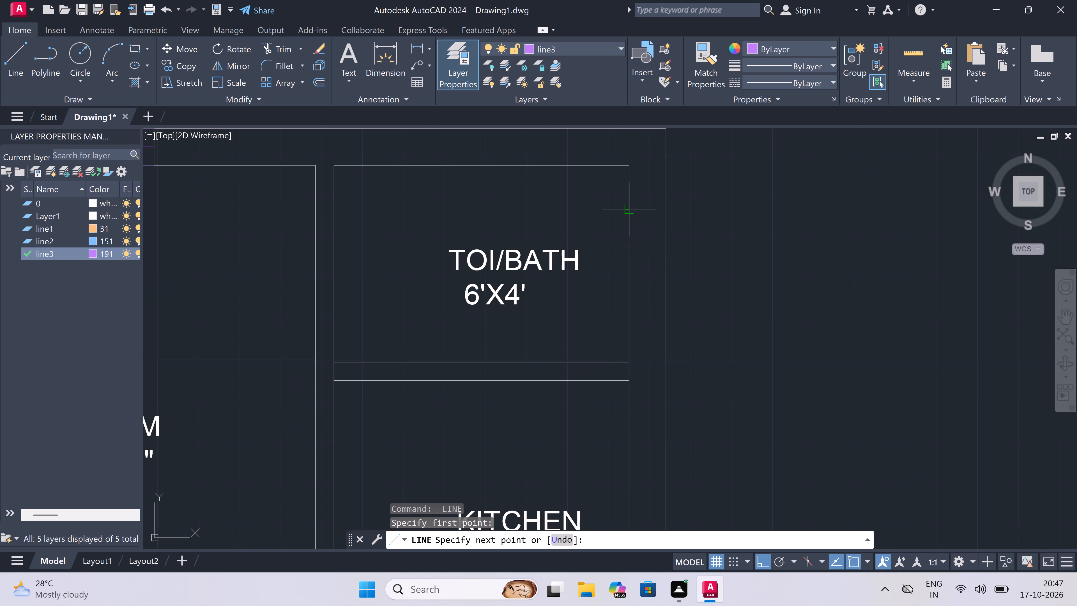
pyautogui.click(662, 208)
pyautogui.click(649, 205)
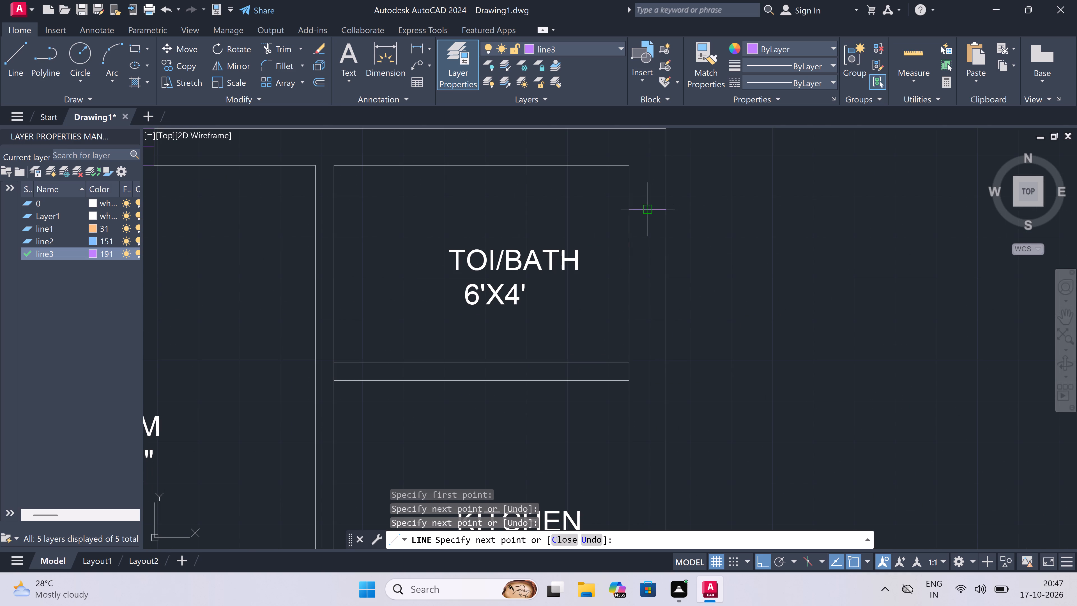
pyautogui.press('2')
pyautogui.press('[')
pyautogui.press("'")
pyautogui.press("'")
pyautogui.press('BackSpace')
pyautogui.press('BackSpace')
pyautogui.press('BackSpace')
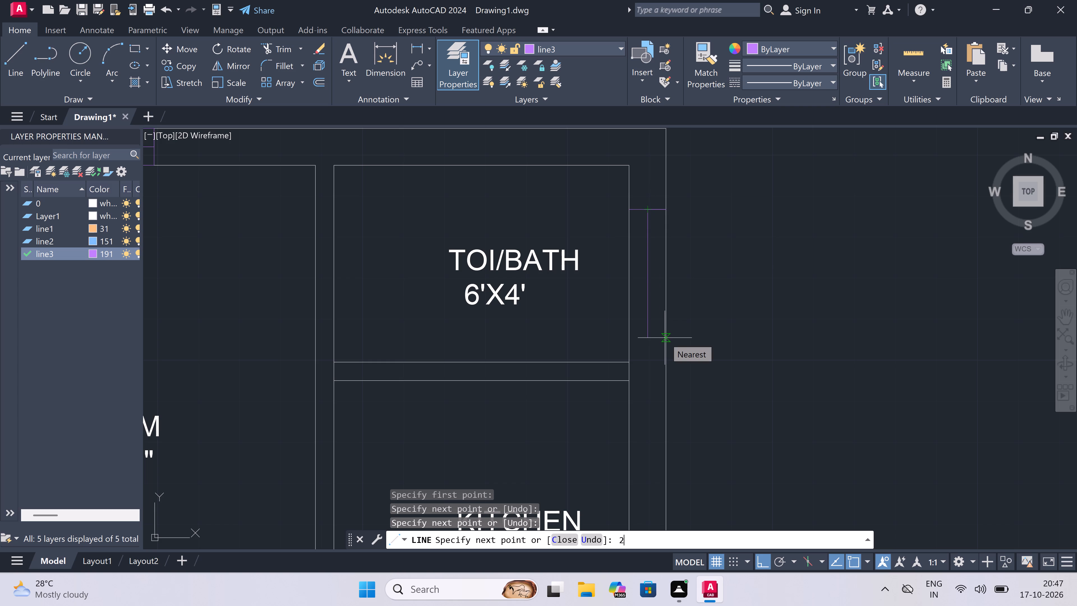
pyautogui.press("'")
pyautogui.press('space')
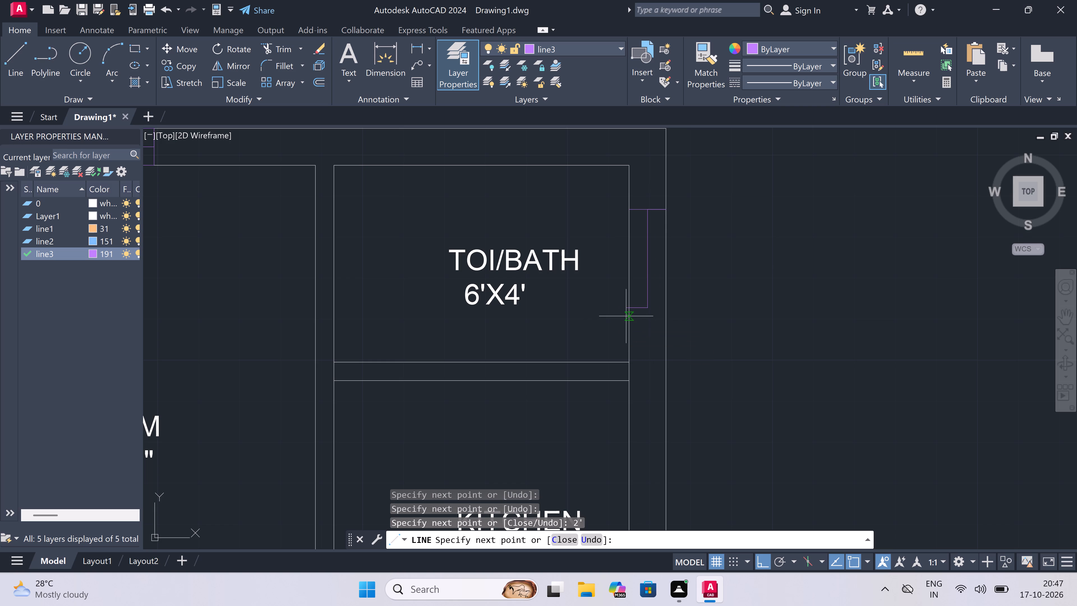
pyautogui.click(627, 313)
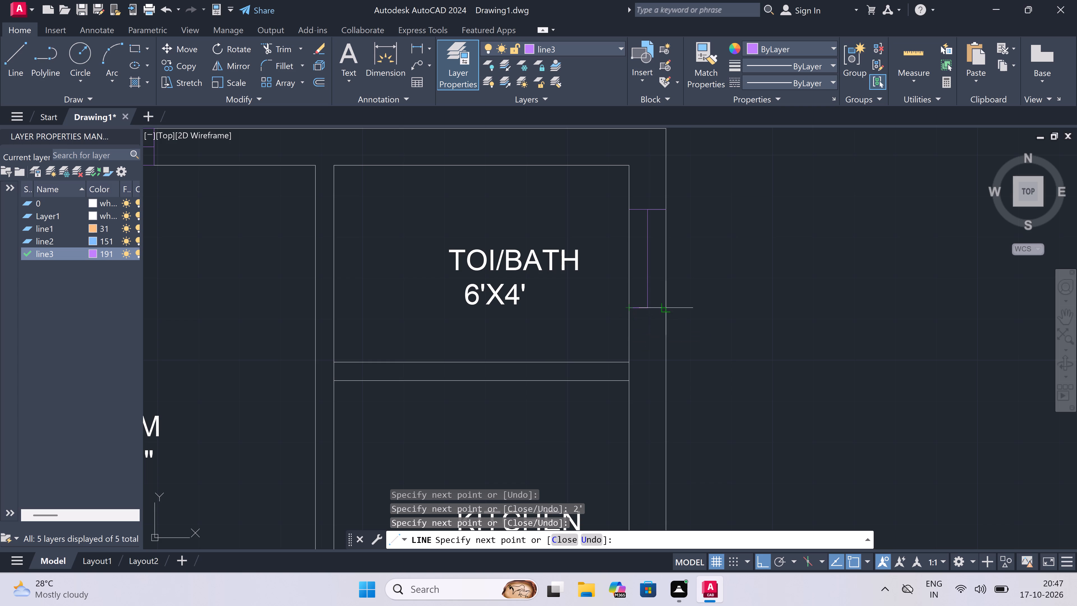
pyautogui.click(670, 307)
pyautogui.press('Escape')
# Trim the outer and inner wall lines between the two jamb lines of the right TOI/BATH window.
pyautogui.press('t')
pyautogui.press('r')
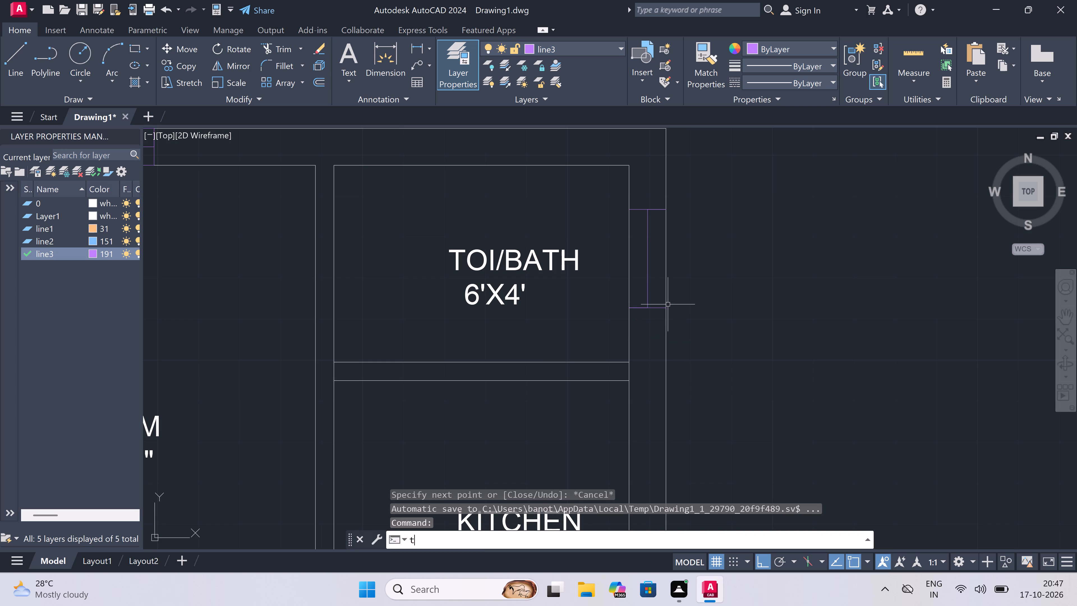
pyautogui.press('space')
pyautogui.doubleClick(659, 280)
pyautogui.click(688, 271)
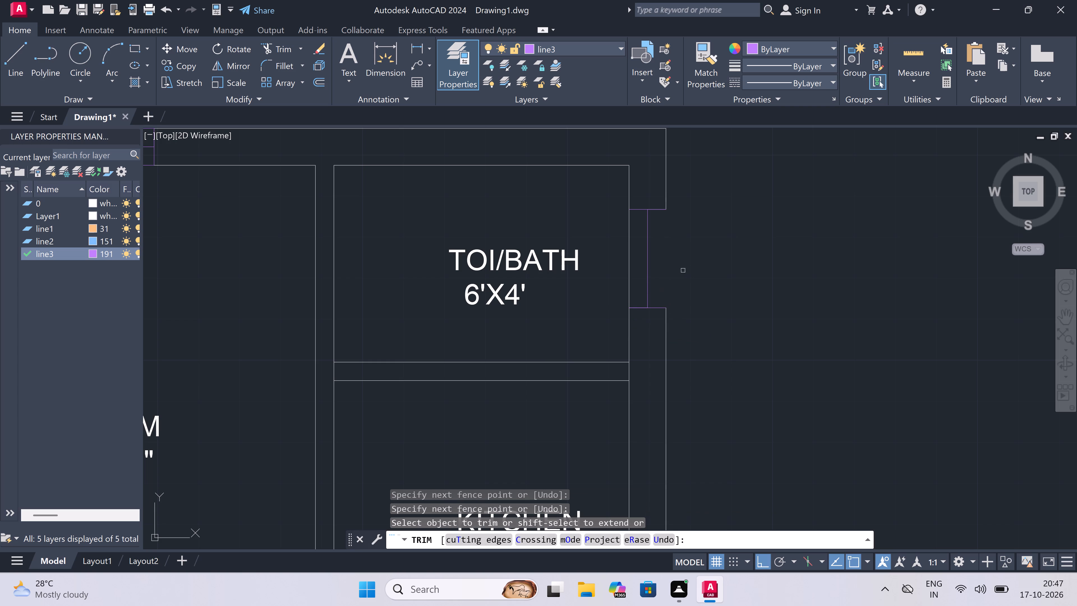
pyautogui.click(632, 268)
pyautogui.click(634, 269)
pyautogui.click(624, 278)
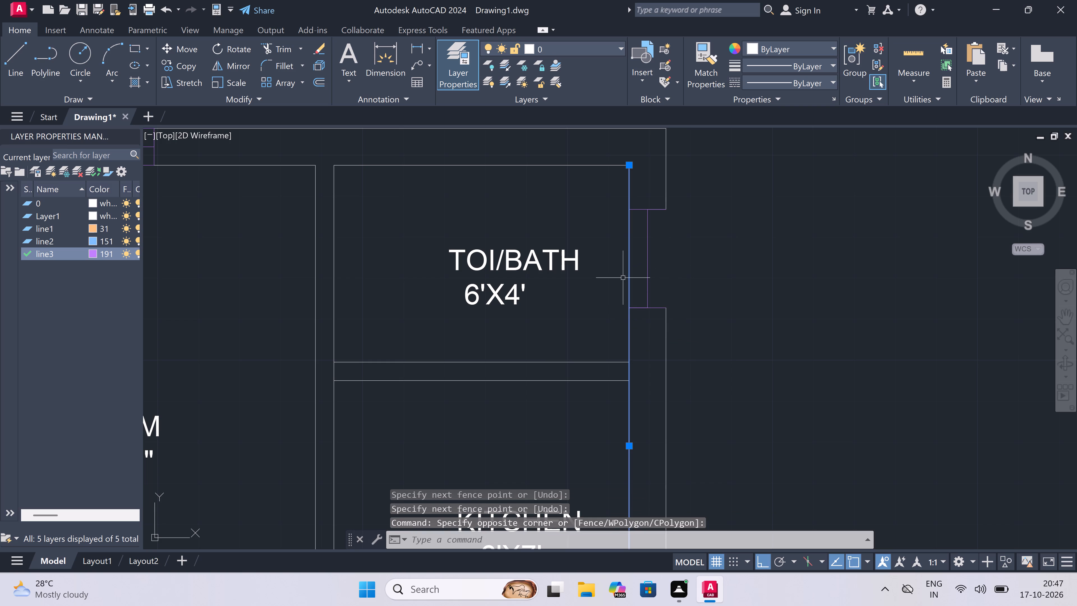
pyautogui.press('Escape')
pyautogui.press('t')
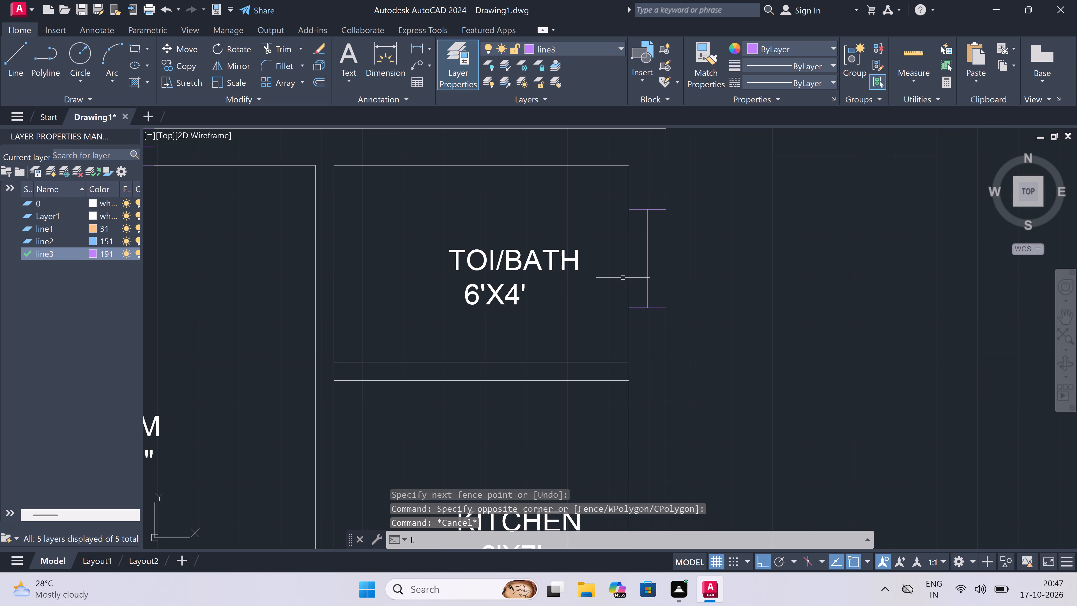
pyautogui.press('r')
pyautogui.press('space')
pyautogui.click(637, 272)
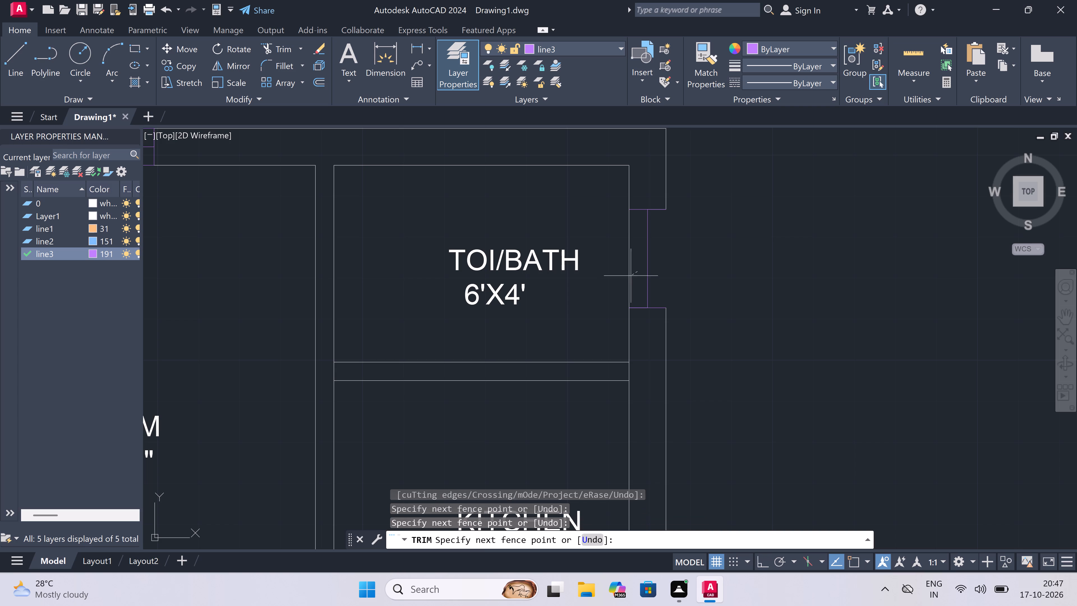
pyautogui.click(625, 276)
pyautogui.press('Escape')
# Draw lines joining the jambs along the inner and outer wall faces of the right TOI/BATH window opening.
pyautogui.scroll(-4, 597, 300)
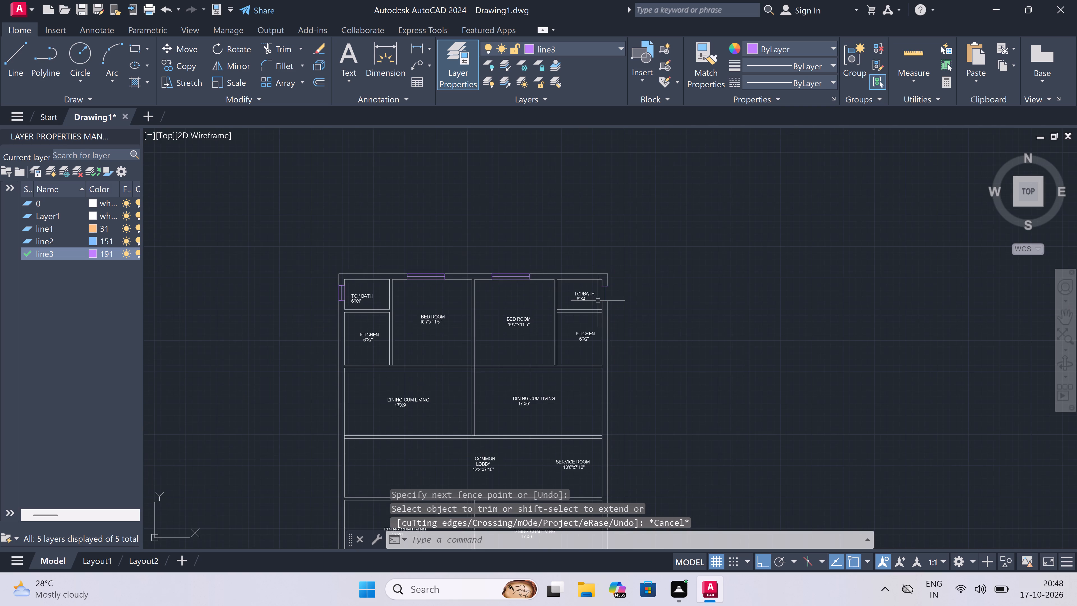
pyautogui.scroll(4, 621, 298)
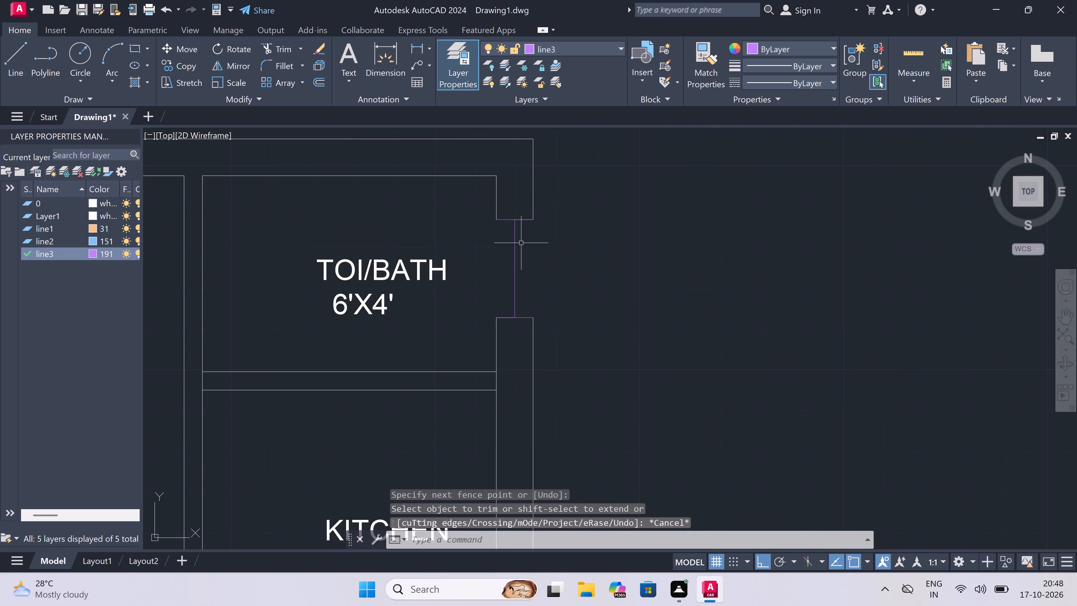
pyautogui.scroll(1, 502, 236)
pyautogui.press('l')
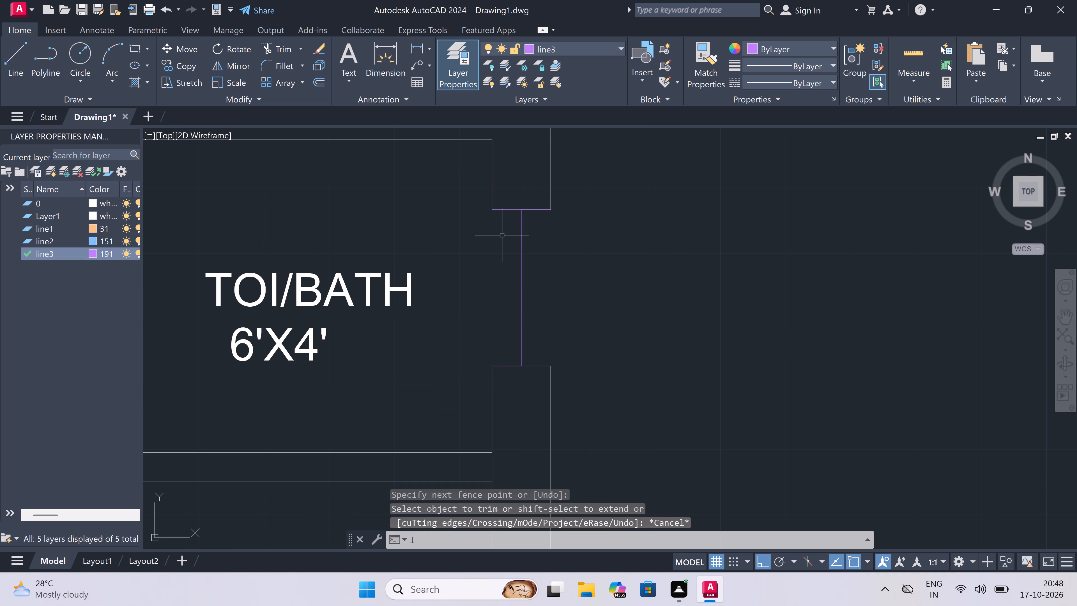
pyautogui.press('space')
pyautogui.click(494, 212)
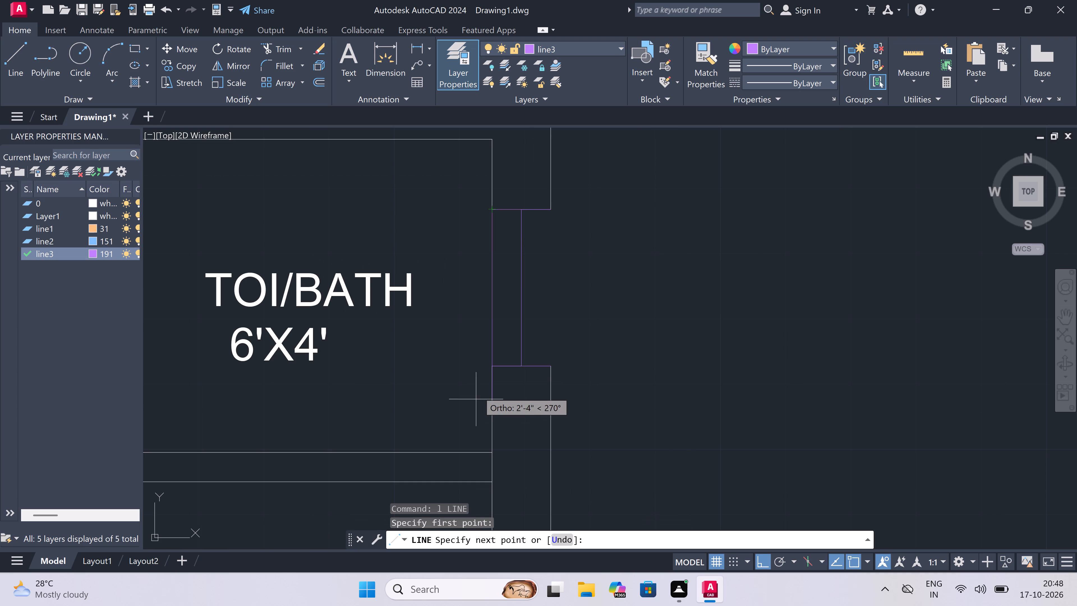
pyautogui.click(487, 369)
pyautogui.press('Escape')
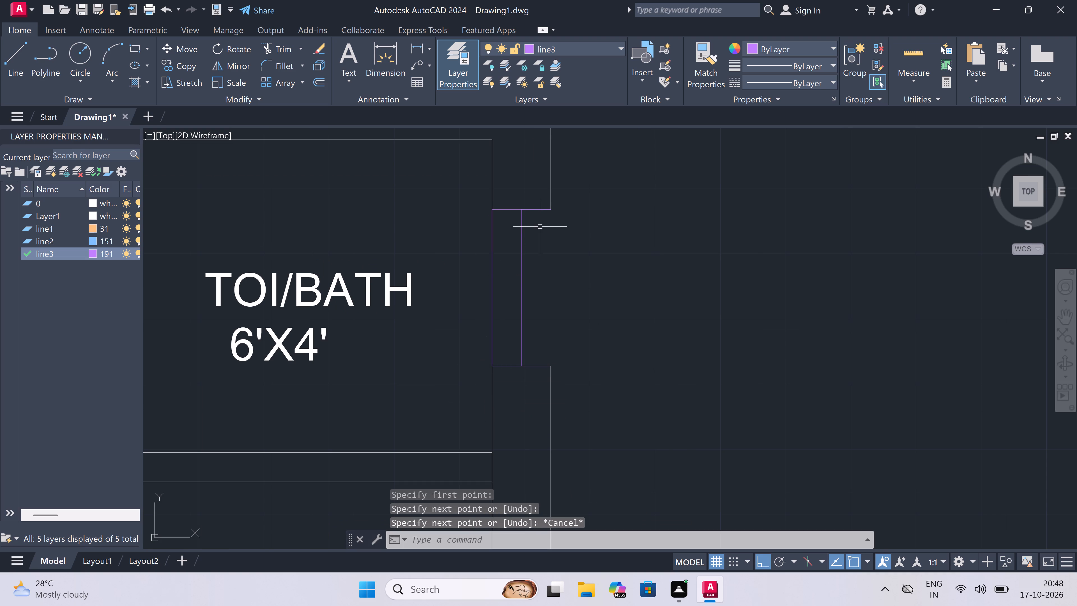
pyautogui.press('space')
pyautogui.doubleClick(549, 214)
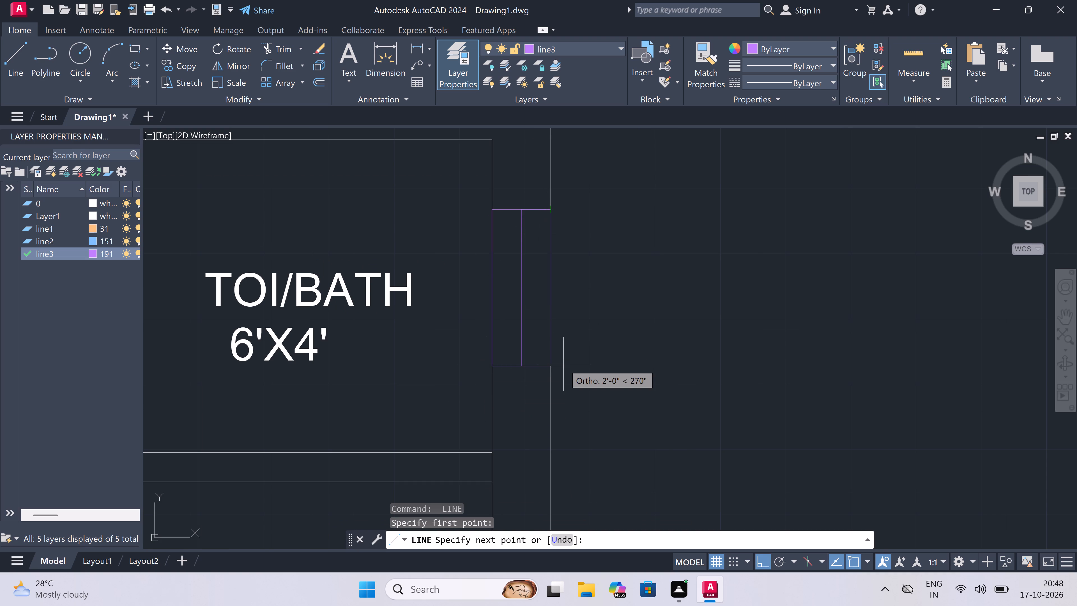
pyautogui.click(555, 364)
pyautogui.press('Escape')
# Trim the wall line segments crossing both ends of the partition between the right TOI/BATH and KITCHEN.
pyautogui.scroll(-3, 577, 331)
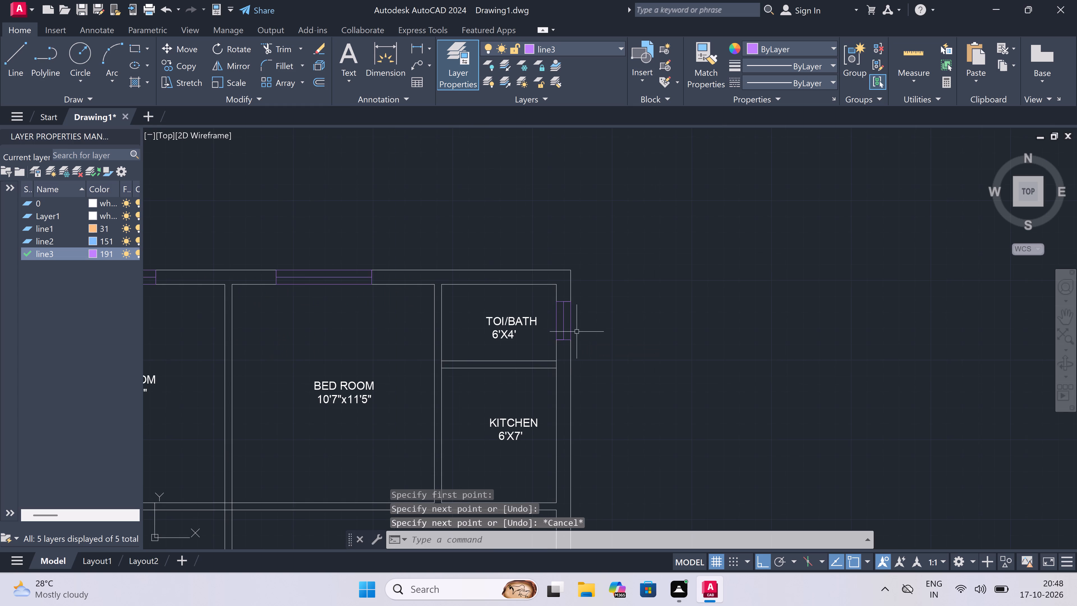
pyautogui.scroll(1, 563, 369)
pyautogui.write('tr')
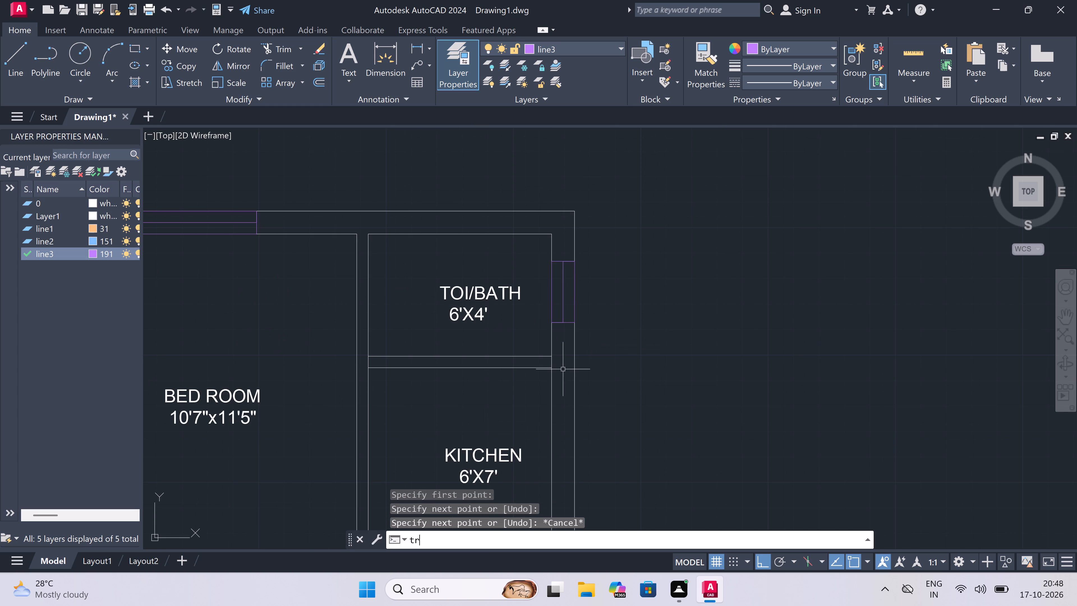
pyautogui.press('space')
pyautogui.scroll(3, 549, 361)
pyautogui.click(549, 361)
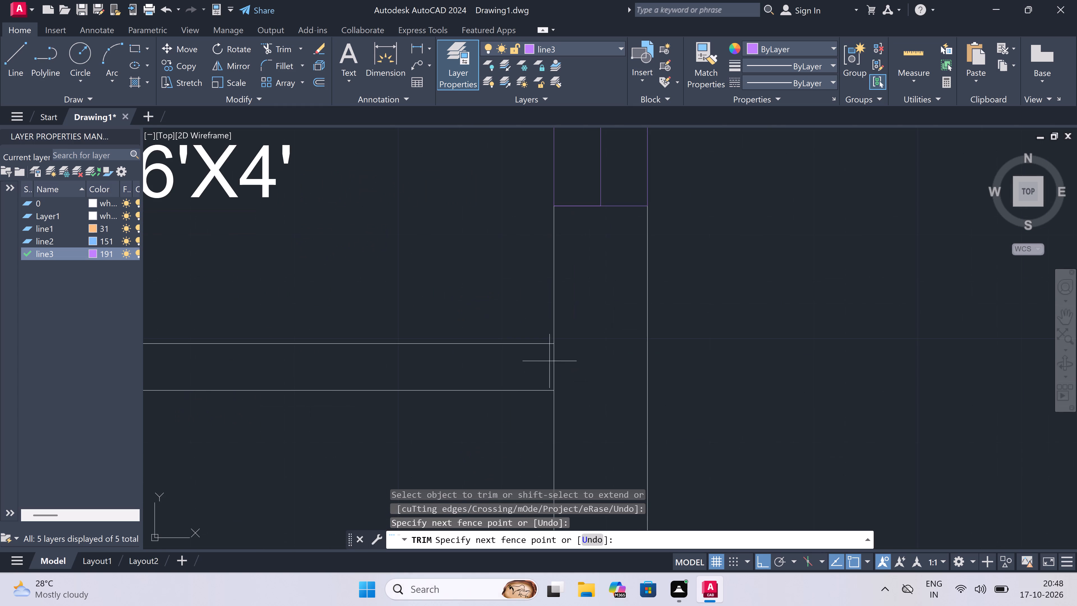
pyautogui.doubleClick(565, 361)
pyautogui.scroll(-4, 565, 360)
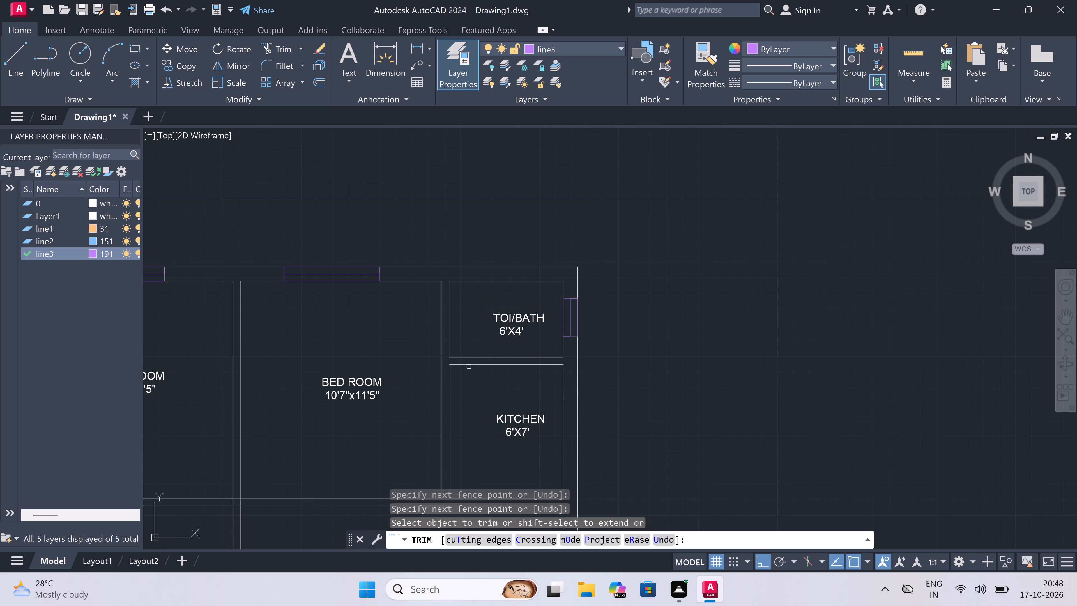
pyautogui.scroll(4, 461, 361)
pyautogui.click(441, 361)
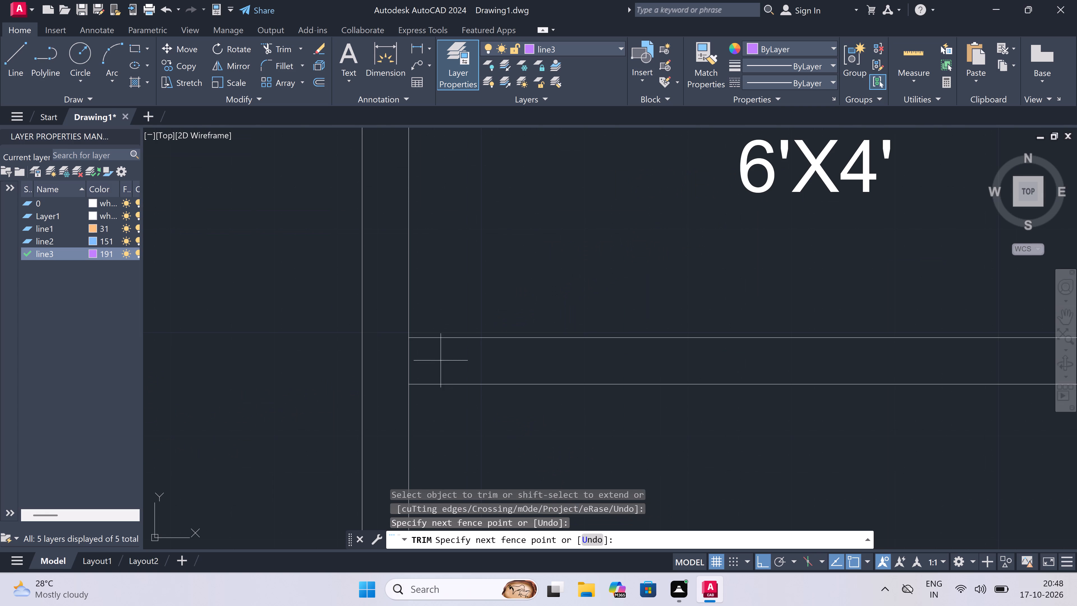
pyautogui.click(397, 364)
pyautogui.press('Escape')
pyautogui.press('Escape')
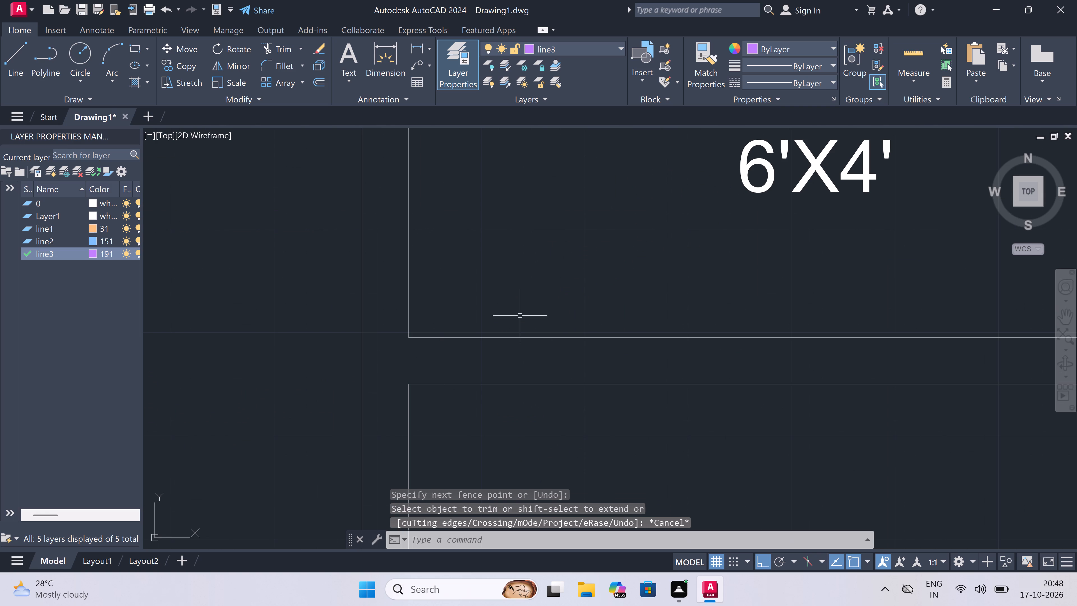
# Draw a 3' window line along the middle of the right KITCHEN's outer side wall, with jamb lines across the wall at both ends.
pyautogui.scroll(-3, 520, 313)
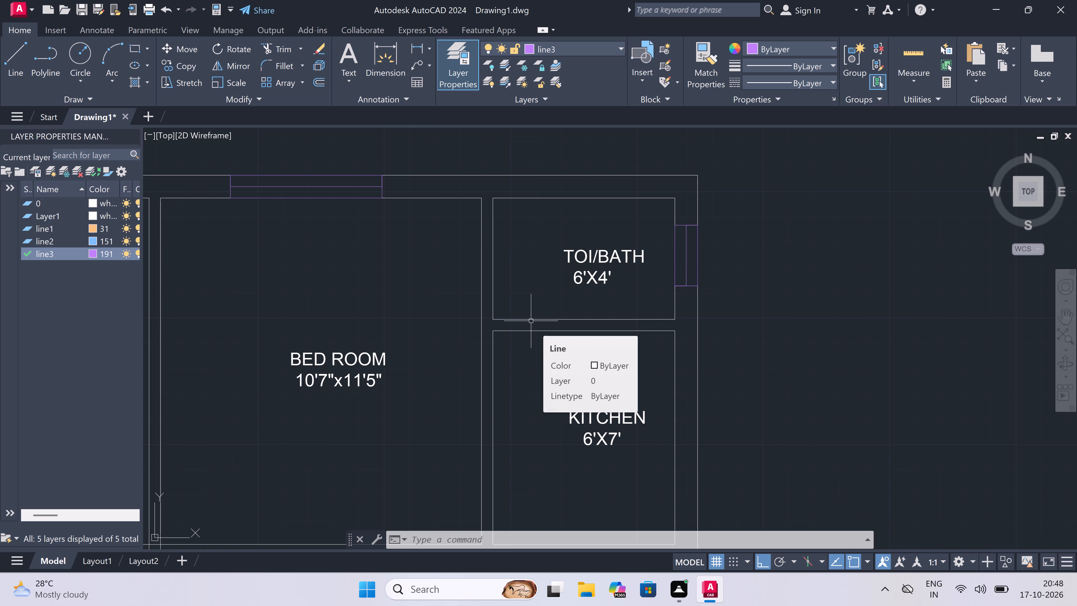
pyautogui.moveTo(531, 321); pyautogui.dragTo(364, 361)
pyautogui.rightClick(364, 361)
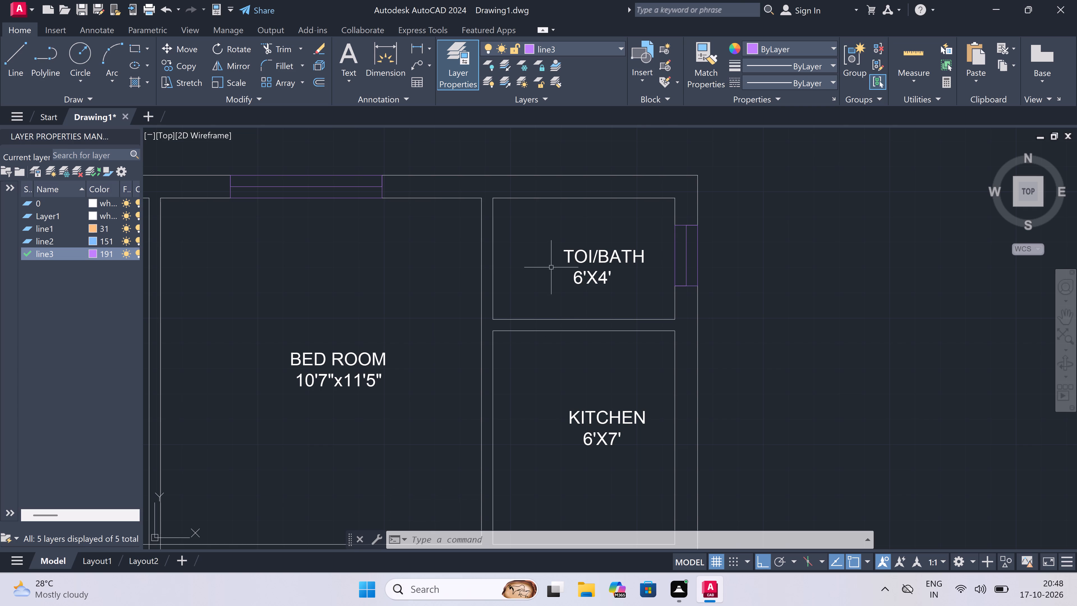
pyautogui.scroll(-3, 547, 253)
pyautogui.scroll(3, 558, 279)
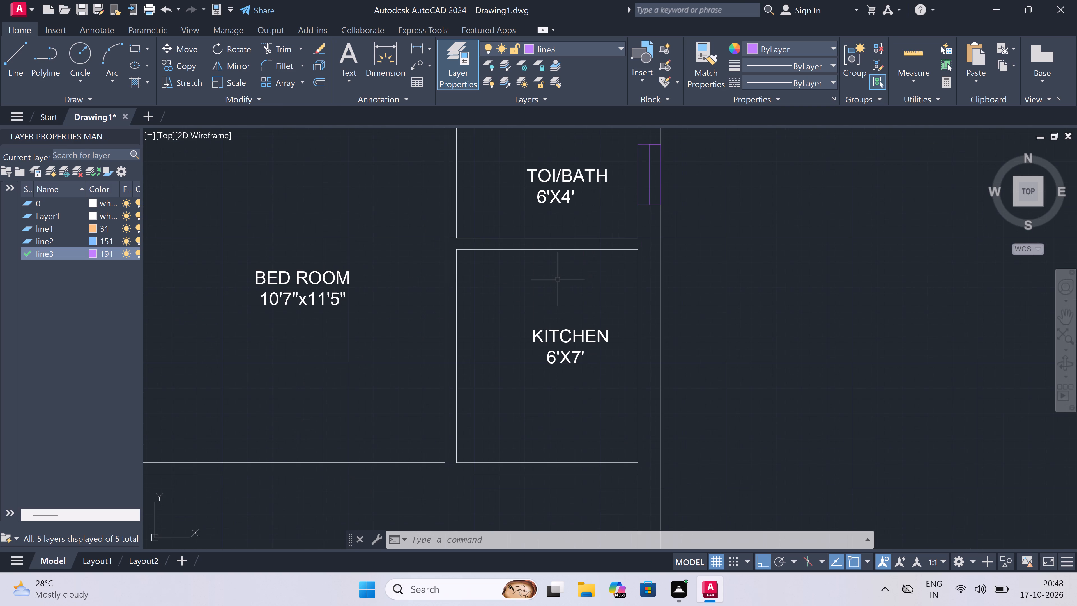
pyautogui.press('l')
pyautogui.press('space')
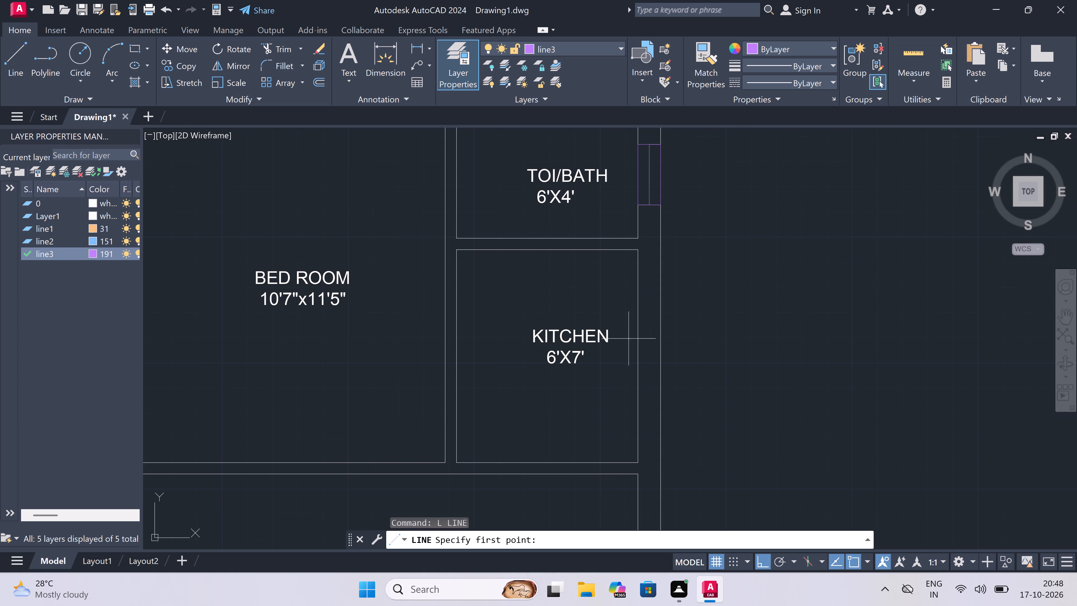
pyautogui.doubleClick(642, 404)
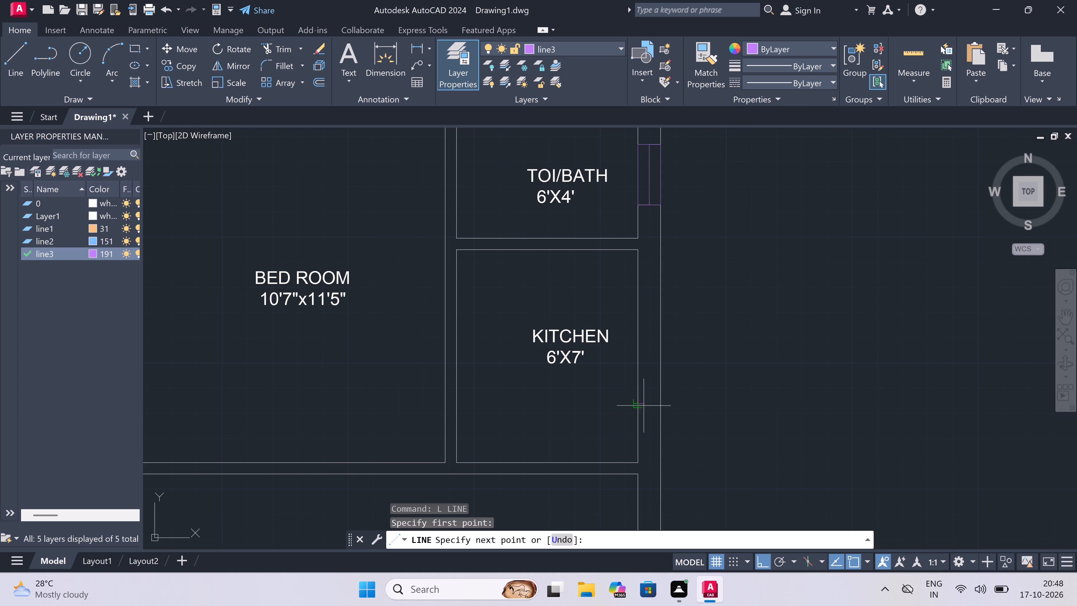
pyautogui.click(657, 405)
pyautogui.click(646, 400)
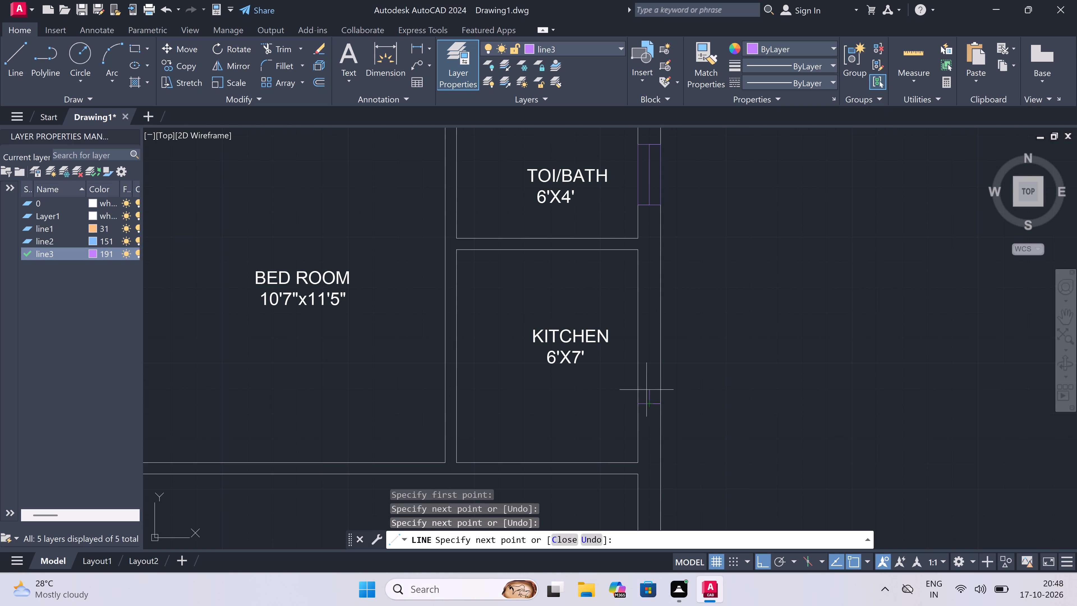
pyautogui.write("3'")
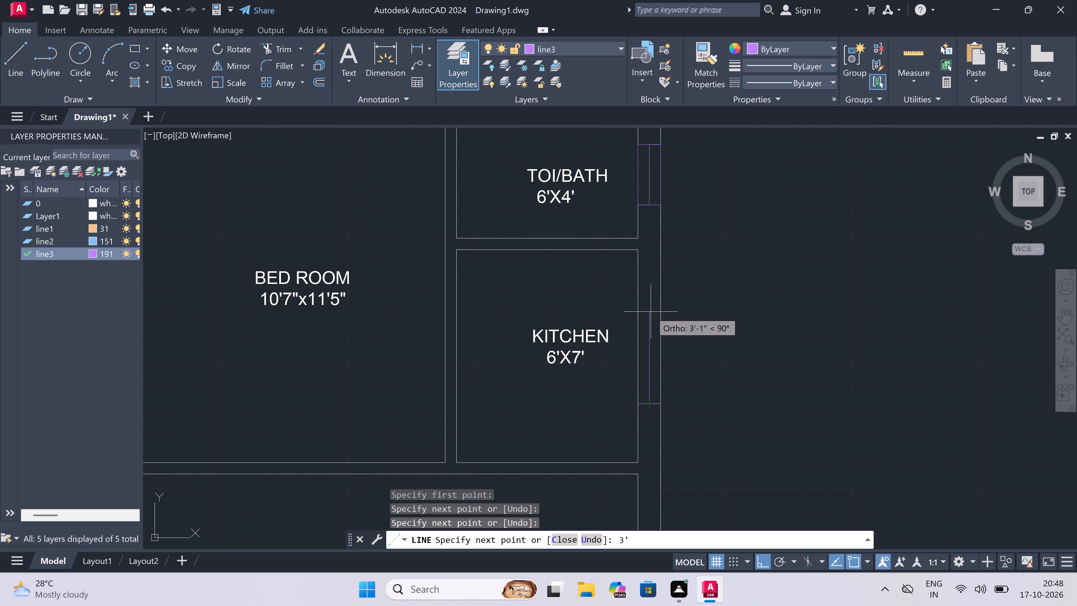
pyautogui.press('space')
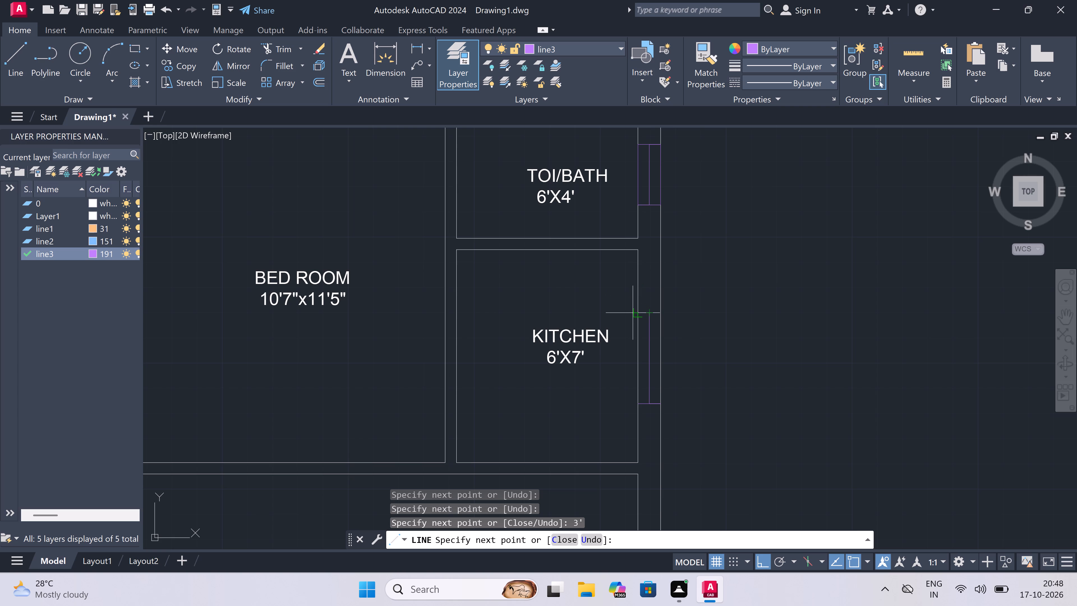
pyautogui.doubleClick(634, 312)
pyautogui.doubleClick(662, 312)
pyautogui.press('Escape')
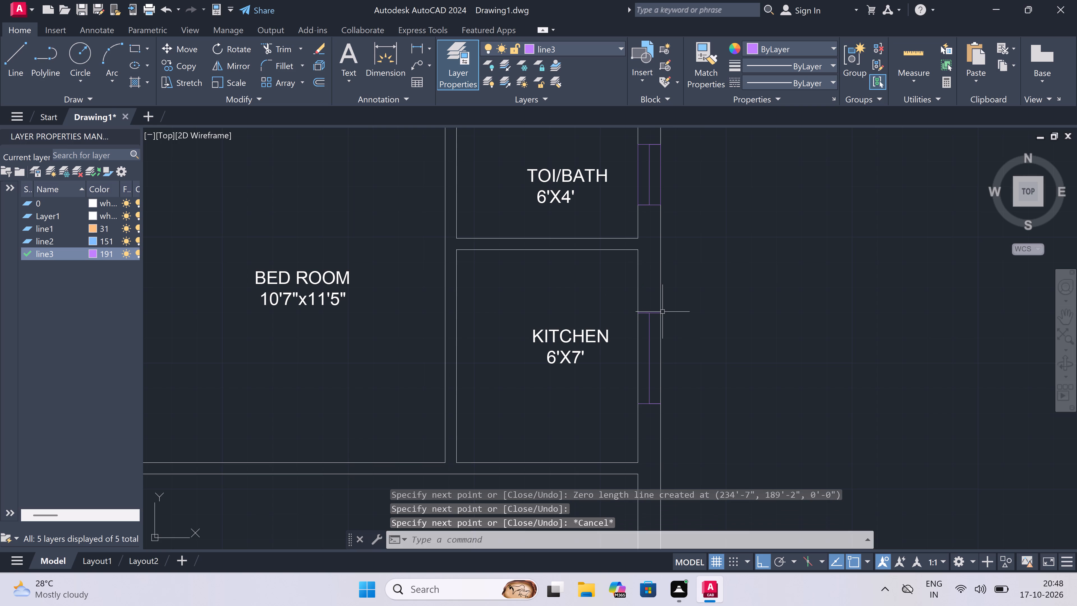
# Trim the outer and inner wall lines between the two jamb lines of the right KITCHEN window.
pyautogui.press('t')
pyautogui.press('r')
pyautogui.press('space')
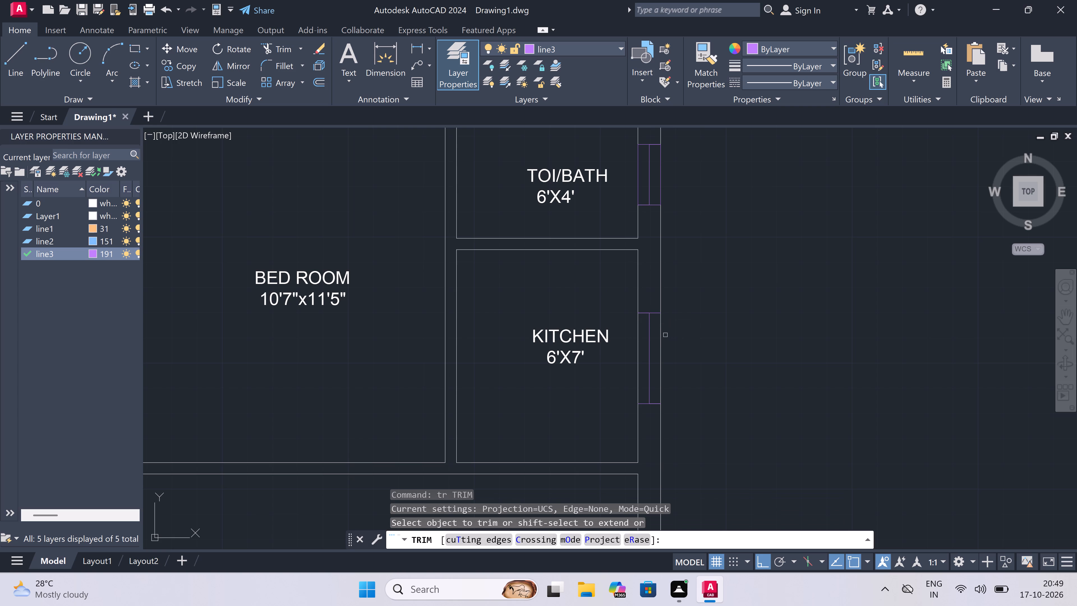
pyautogui.scroll(-2, 674, 336)
pyautogui.scroll(4, 667, 348)
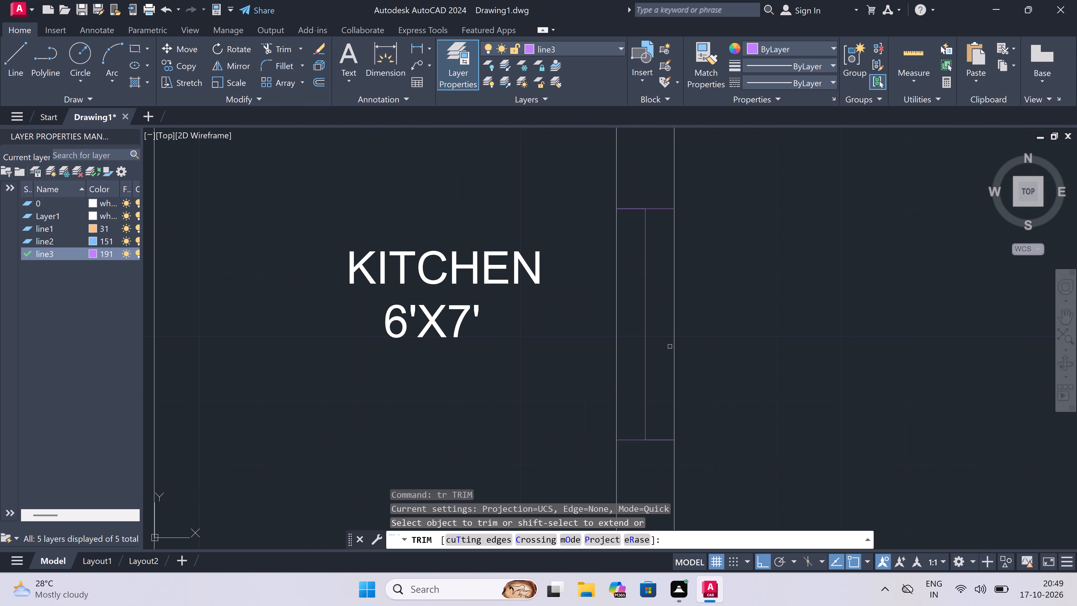
pyautogui.click(673, 346)
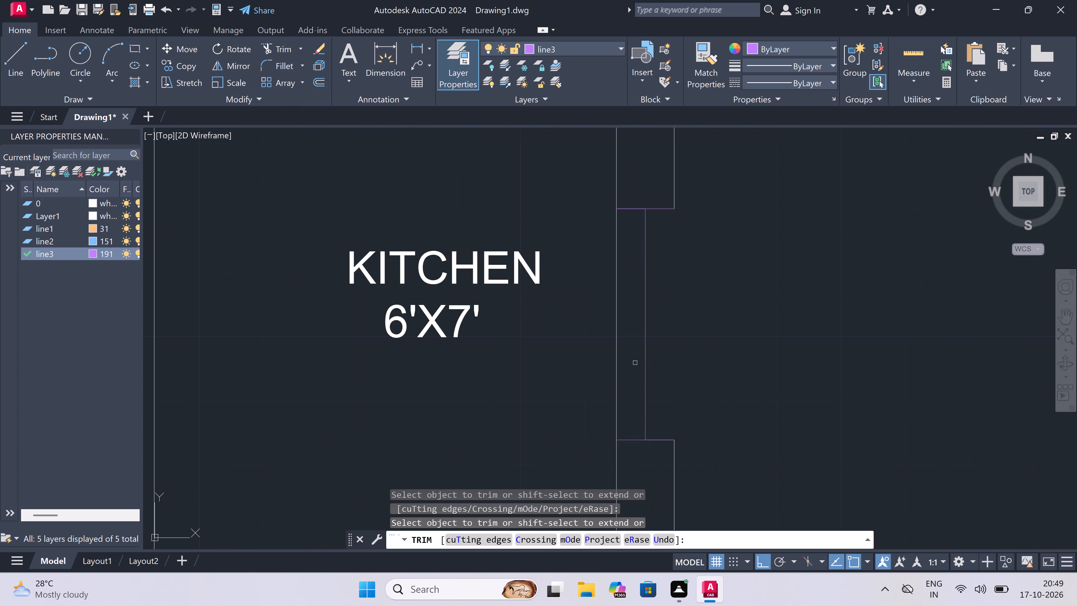
pyautogui.click(630, 365)
pyautogui.click(616, 374)
pyautogui.doubleClick(616, 374)
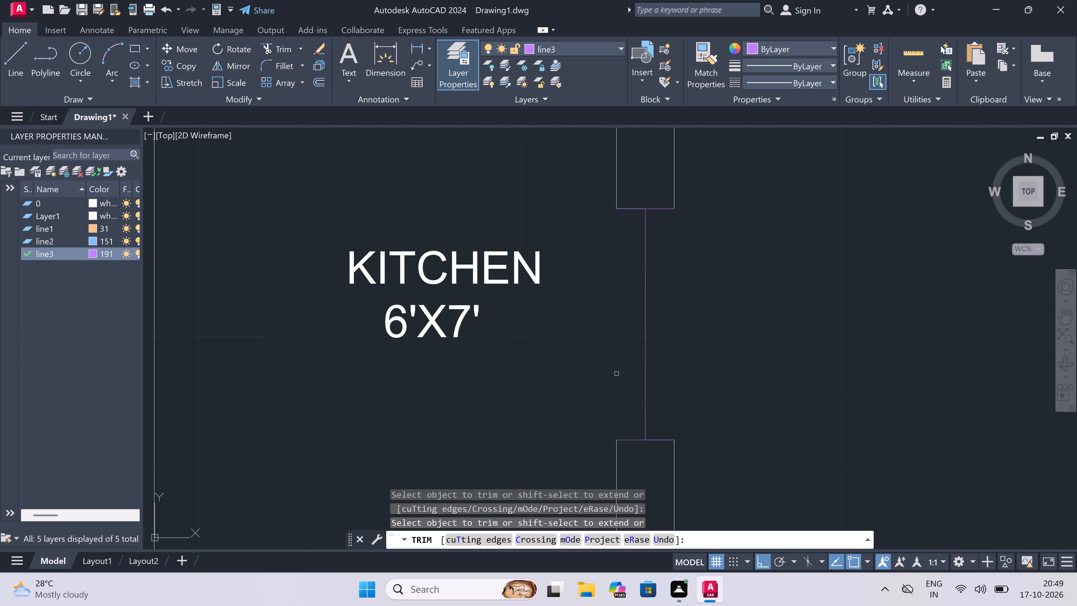
pyautogui.press('Escape')
# Draw lines joining the jambs along the inner and outer wall faces of the right KITCHEN window opening.
pyautogui.write('l')
pyautogui.press('space')
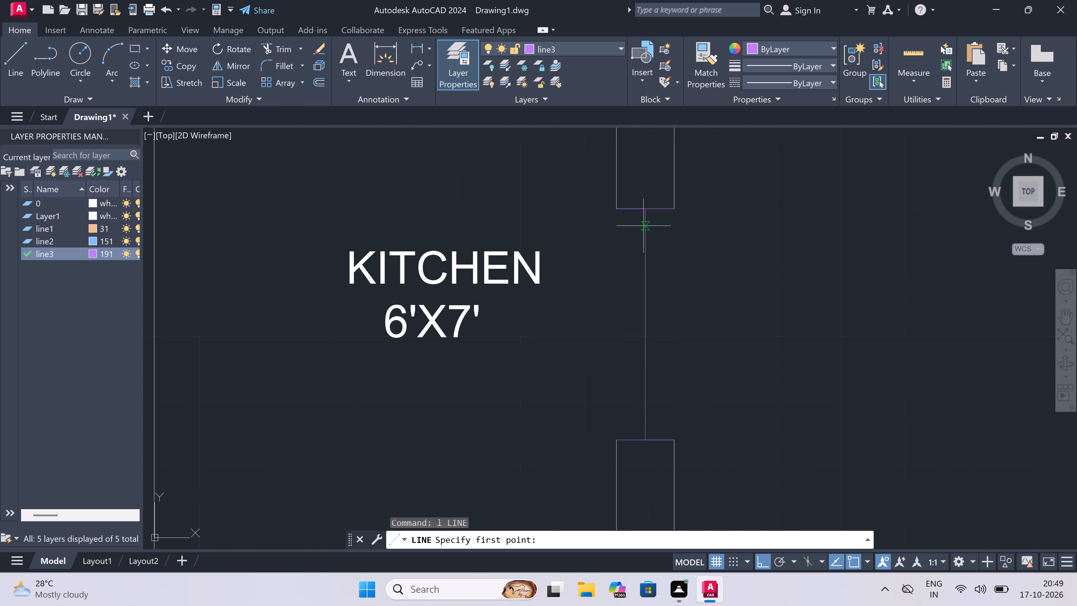
pyautogui.tripleClick(617, 209)
pyautogui.click(613, 435)
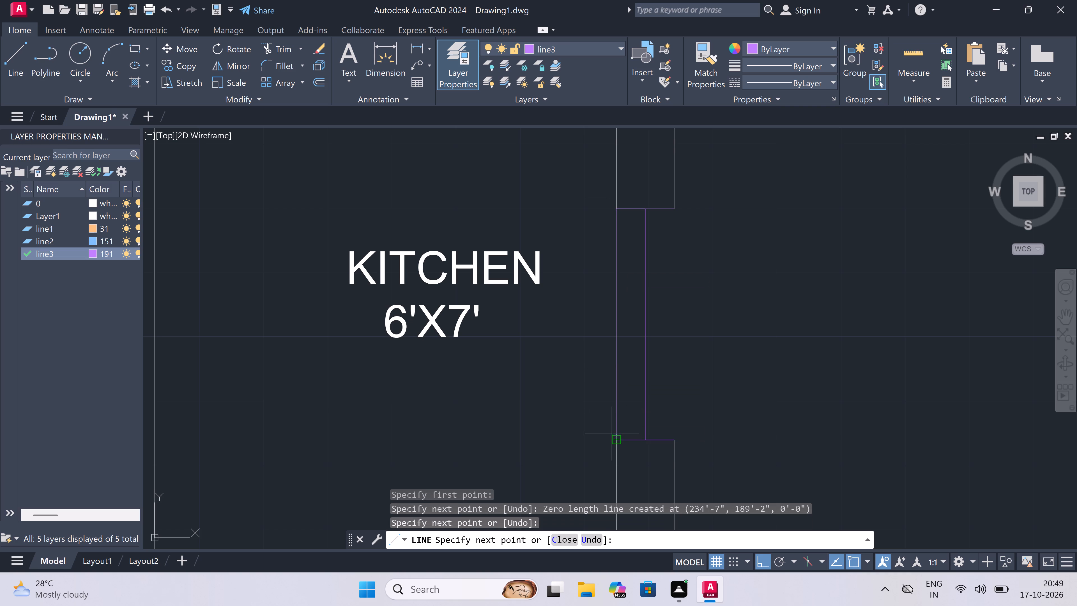
pyautogui.press('Escape')
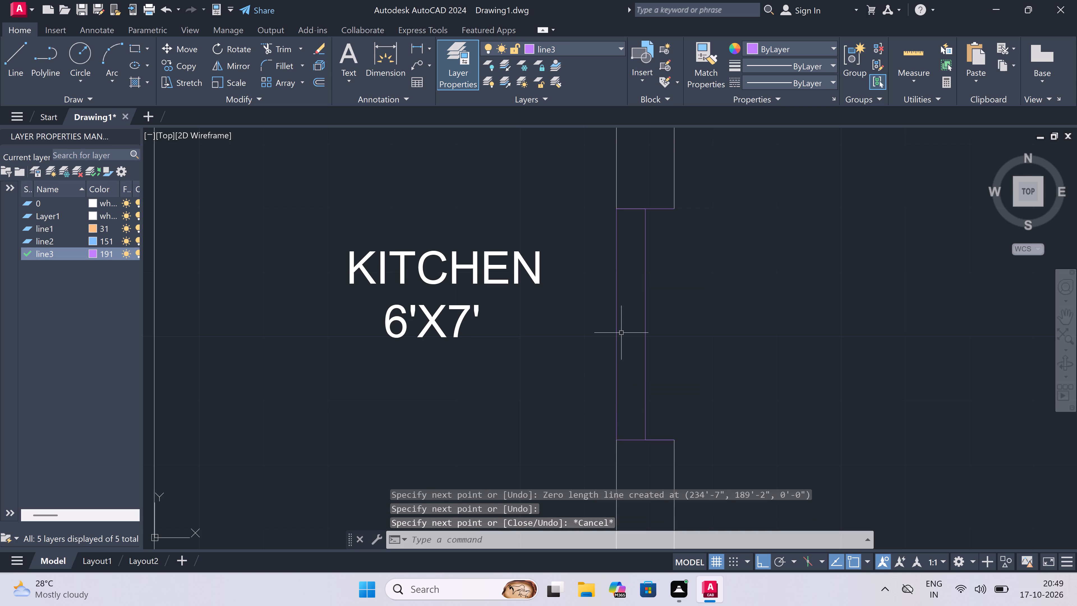
pyautogui.press('space')
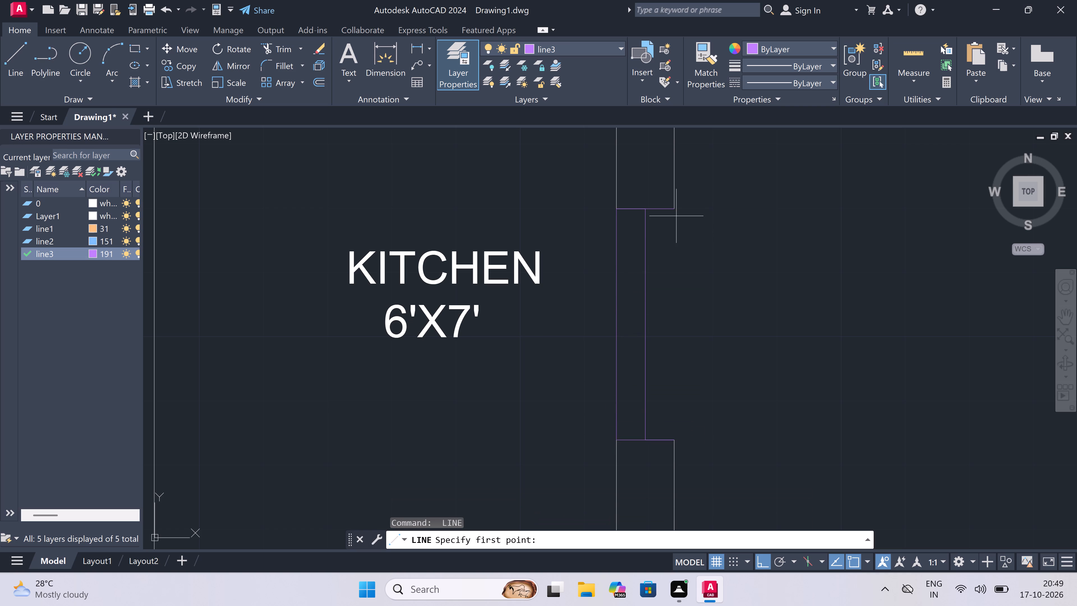
pyautogui.click(674, 210)
pyautogui.doubleClick(675, 444)
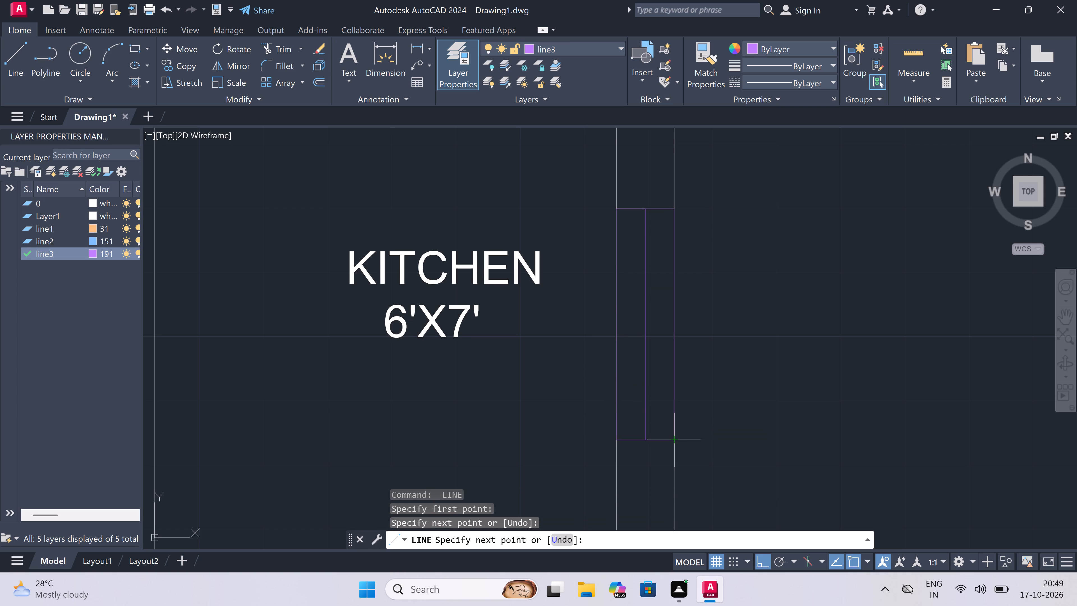
pyautogui.press('Escape')
# Draw a 5' window line along the middle of the upper-right DINING CUM LIVING's outer side wall, with jamb lines across the wall at both ends.
pyautogui.scroll(-4, 643, 275)
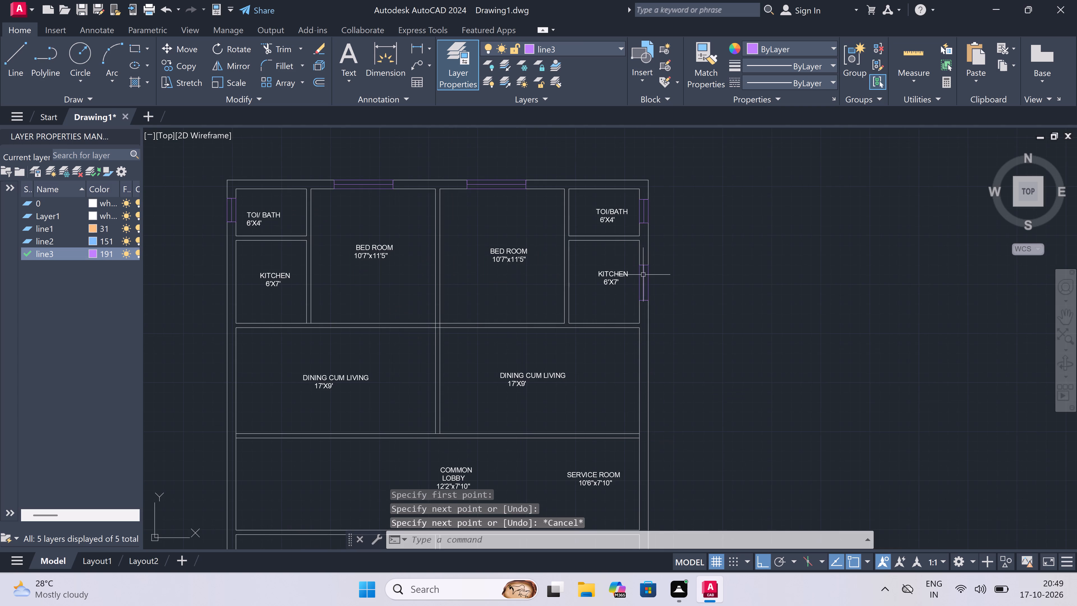
pyautogui.scroll(-1, 643, 275)
pyautogui.scroll(2, 644, 350)
pyautogui.press('space')
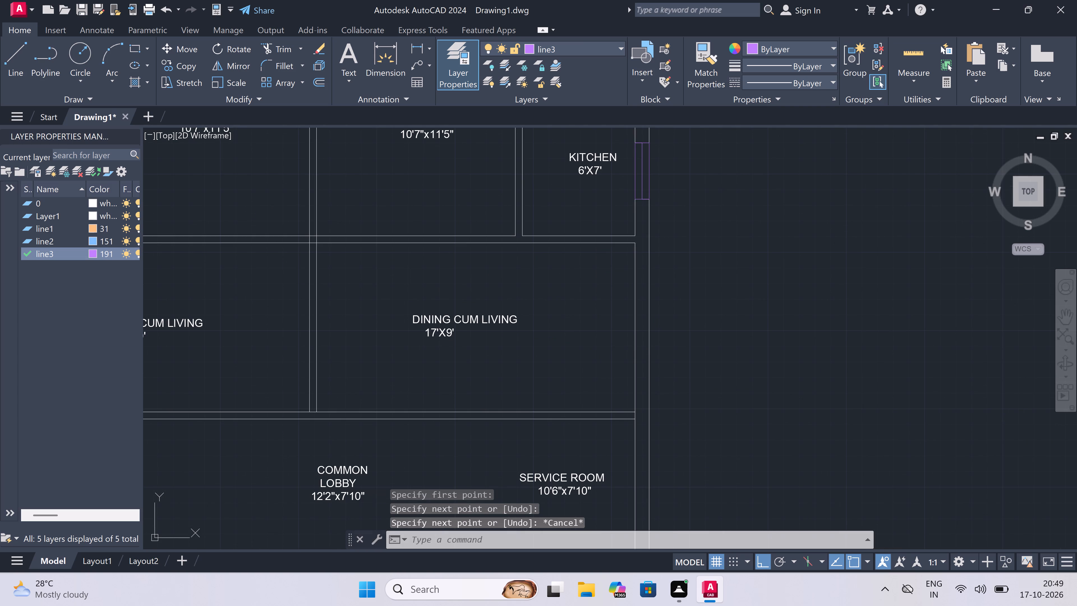
pyautogui.scroll(1, 639, 357)
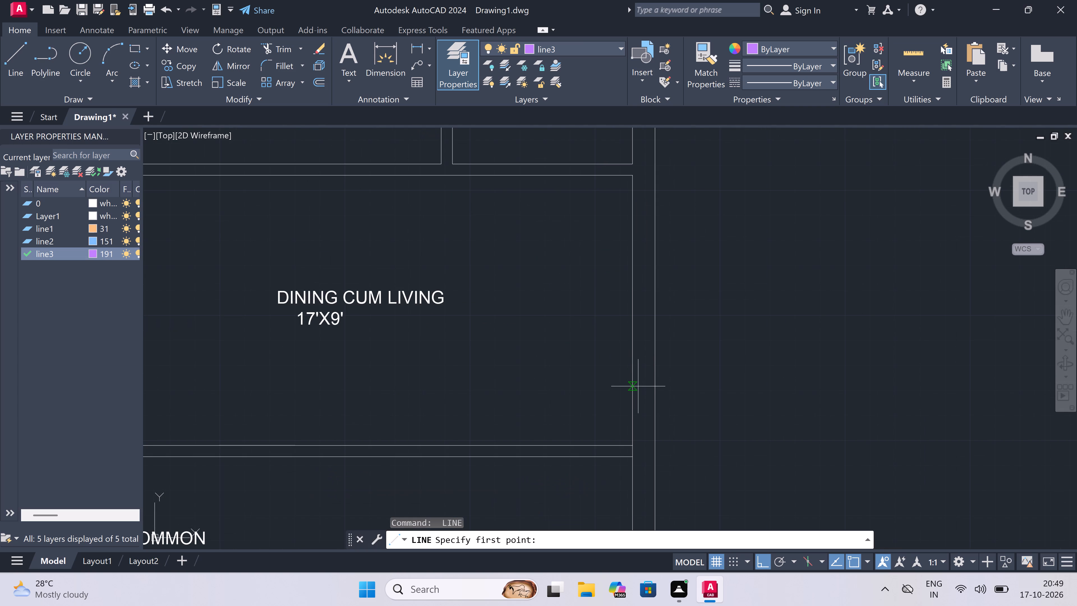
pyautogui.click(635, 395)
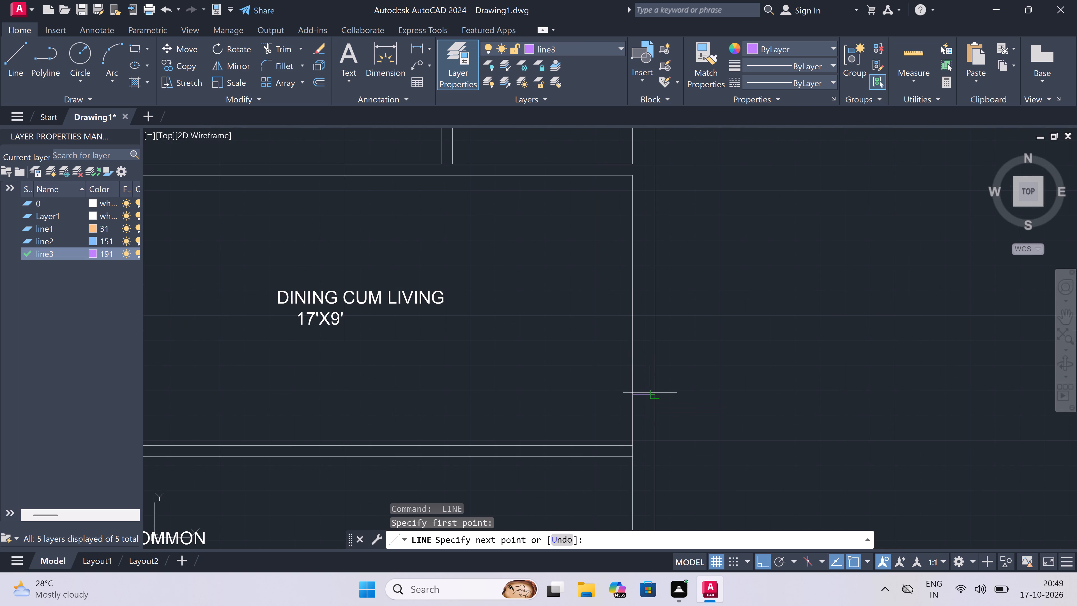
pyautogui.click(654, 394)
pyautogui.click(641, 397)
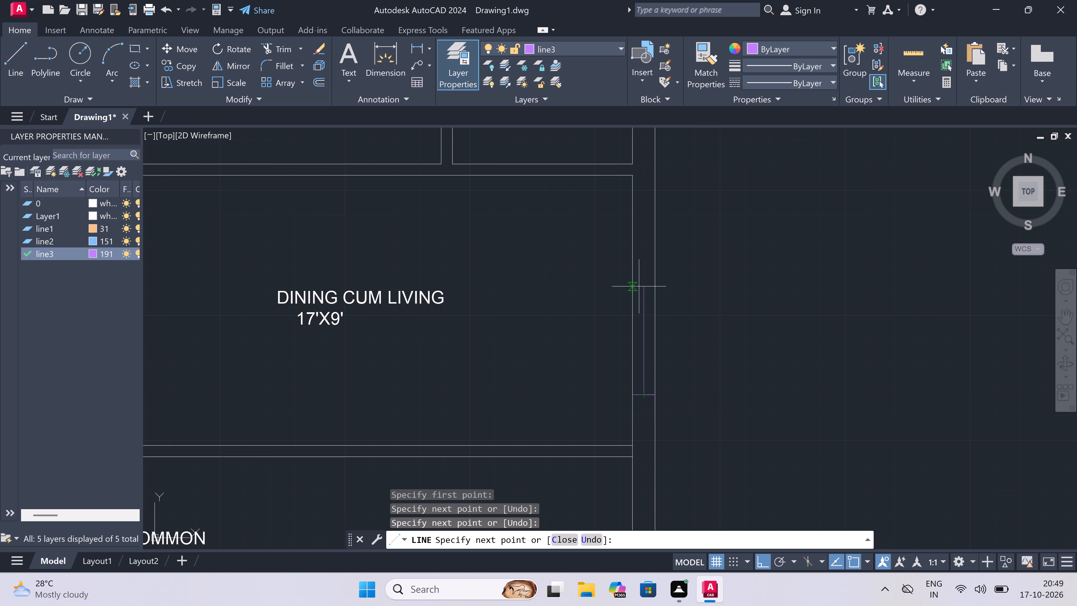
pyautogui.write("5'")
pyautogui.press('space')
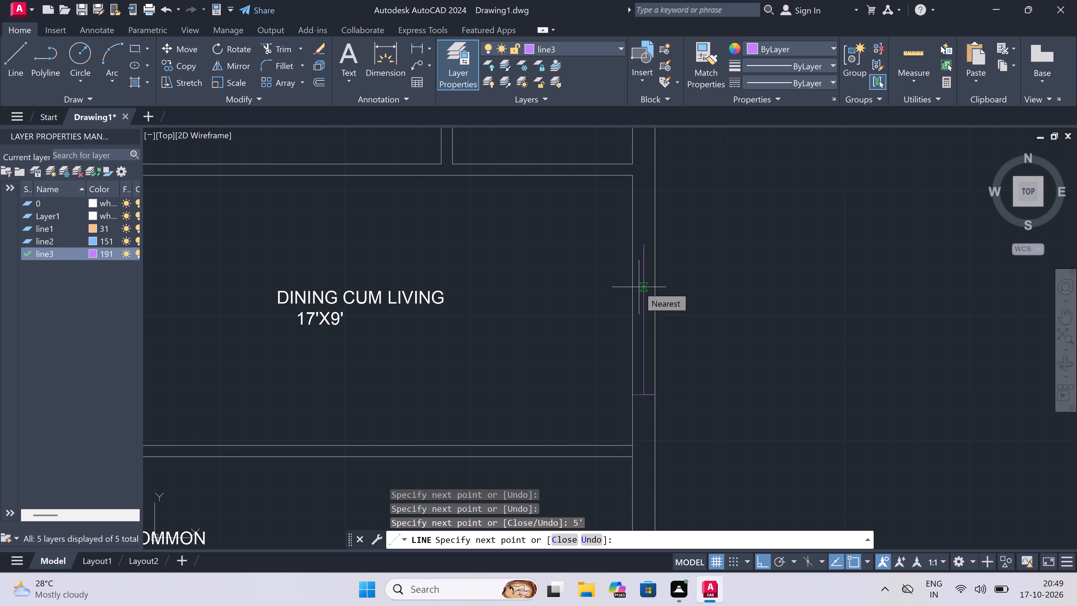
pyautogui.scroll(2, 633, 252)
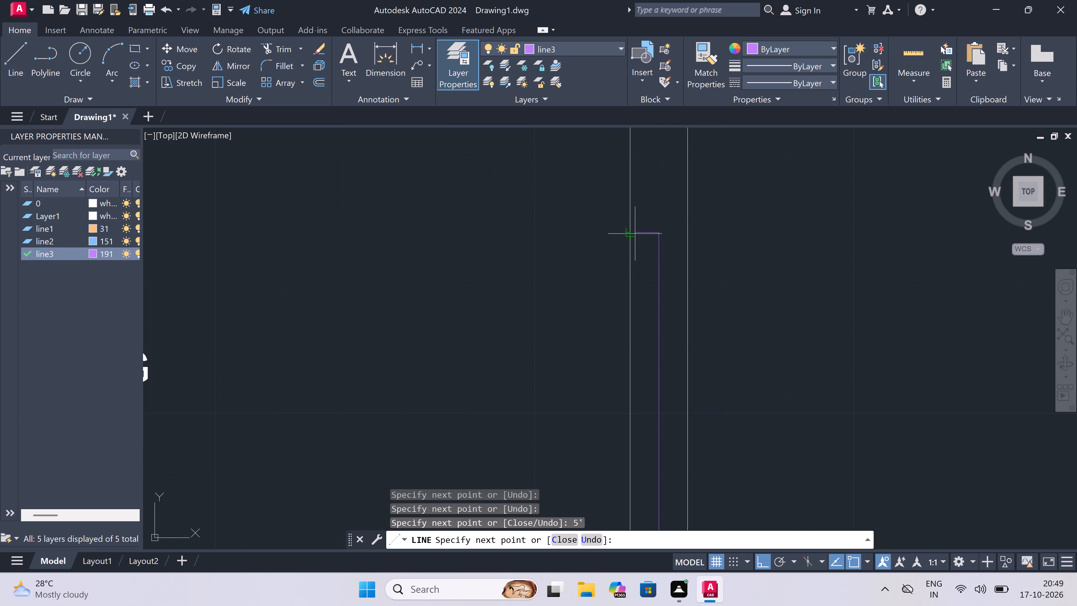
pyautogui.click(632, 234)
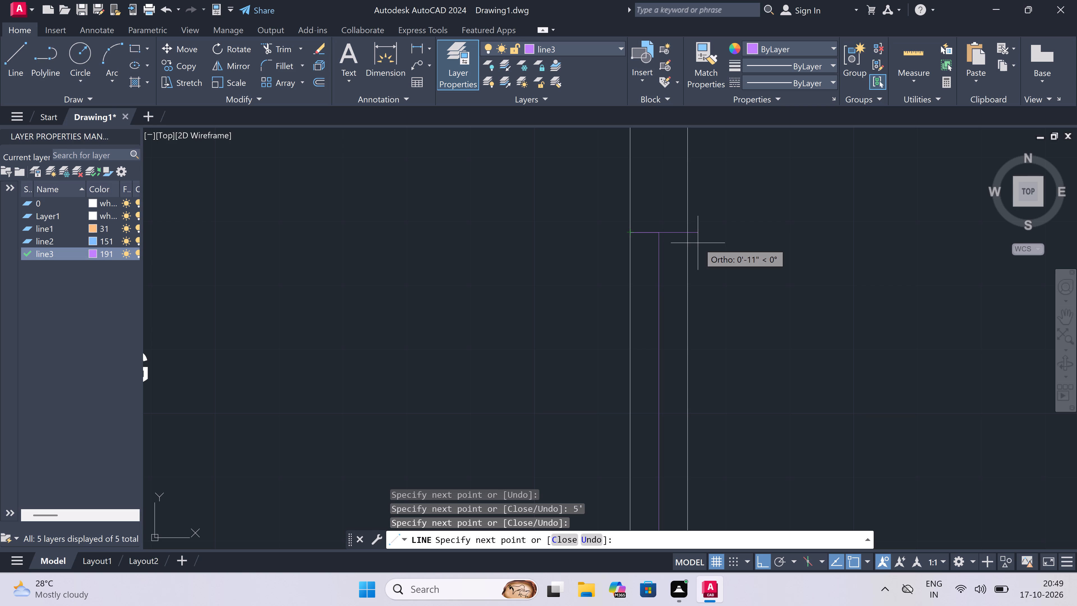
pyautogui.click(686, 233)
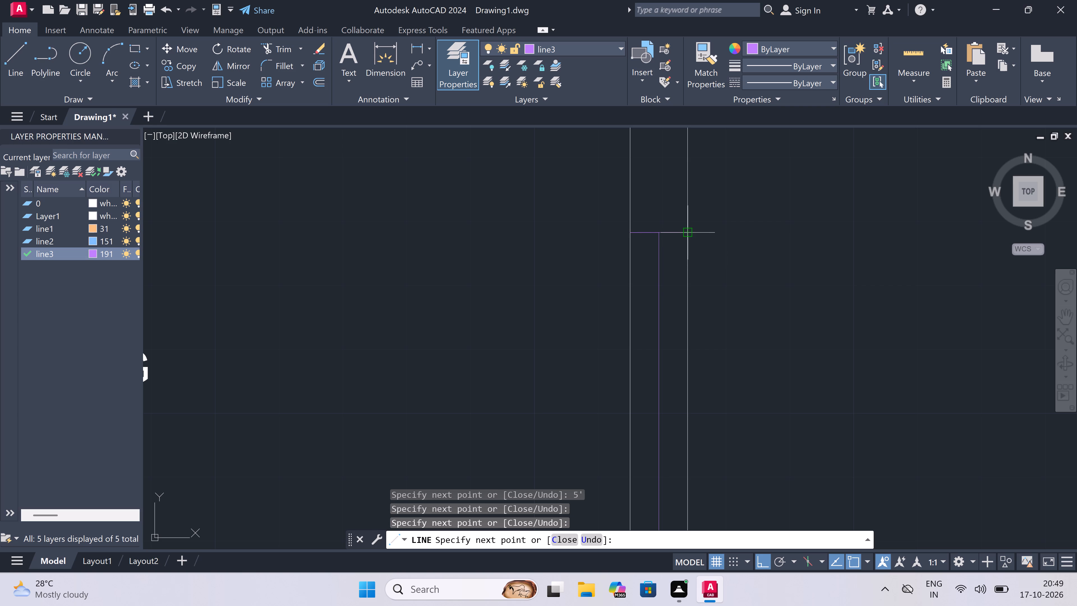
pyautogui.press('Escape')
# Trim the outer and inner wall lines between the two jamb lines of the upper-right DINING CUM LIVING window.
pyautogui.scroll(-3, 686, 233)
pyautogui.scroll(2, 711, 279)
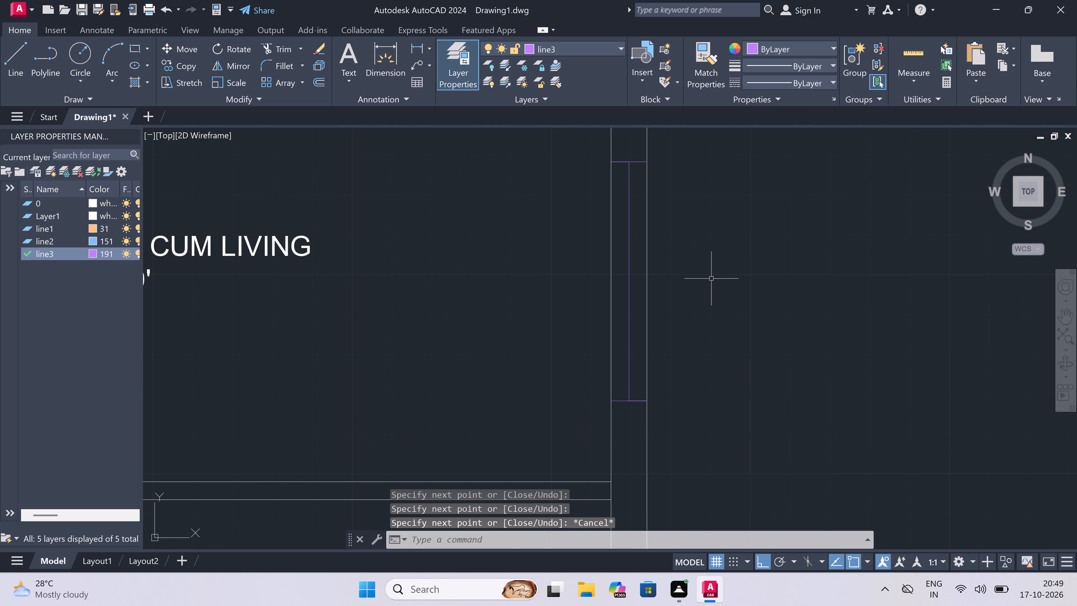
pyautogui.press('t')
pyautogui.press('r')
pyautogui.press('space')
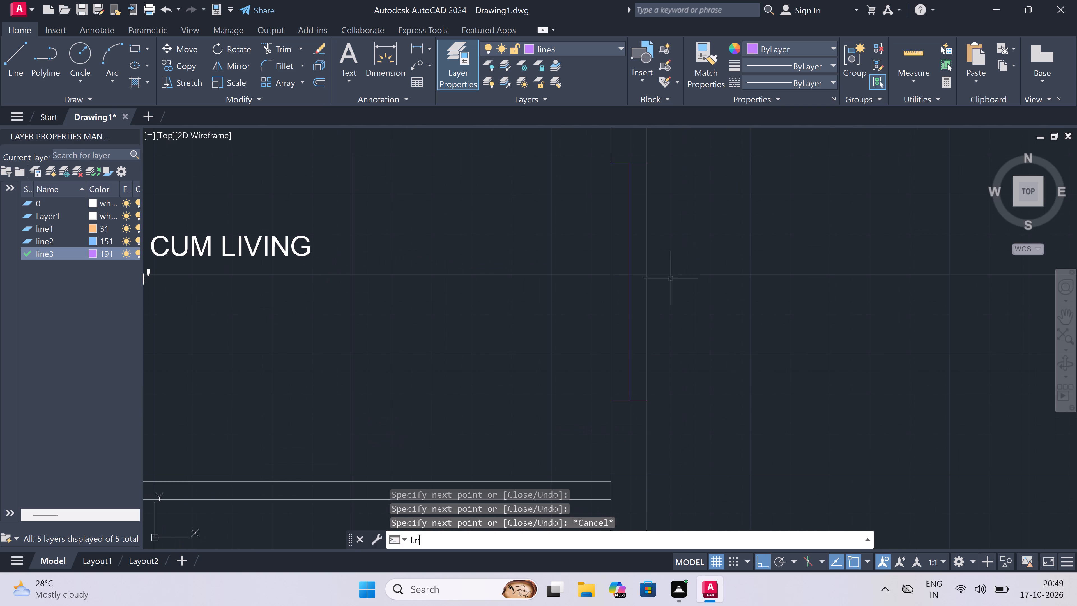
pyautogui.click(646, 287)
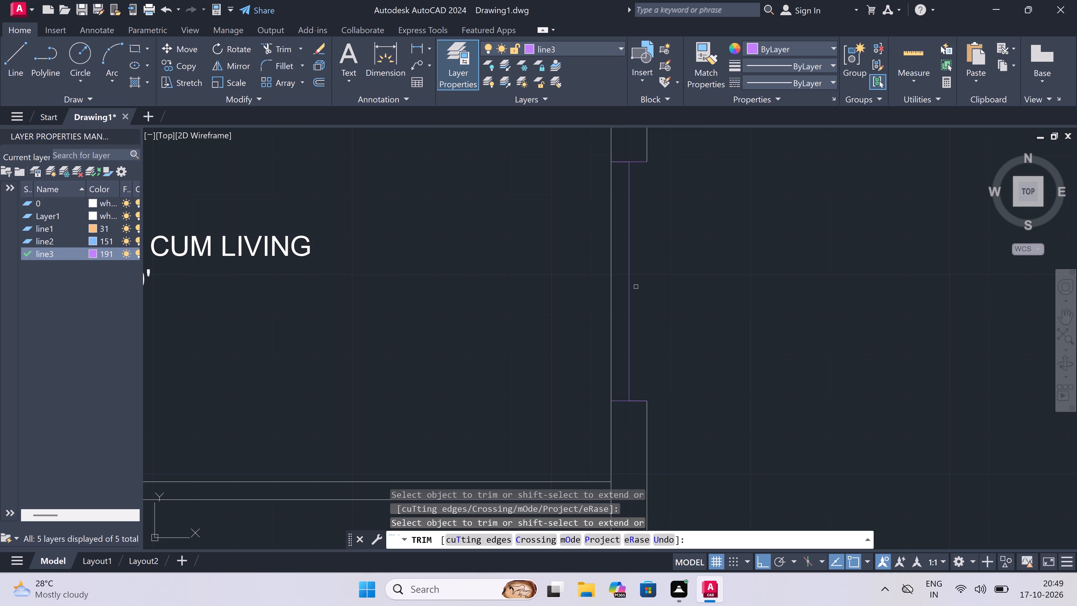
pyautogui.doubleClick(611, 282)
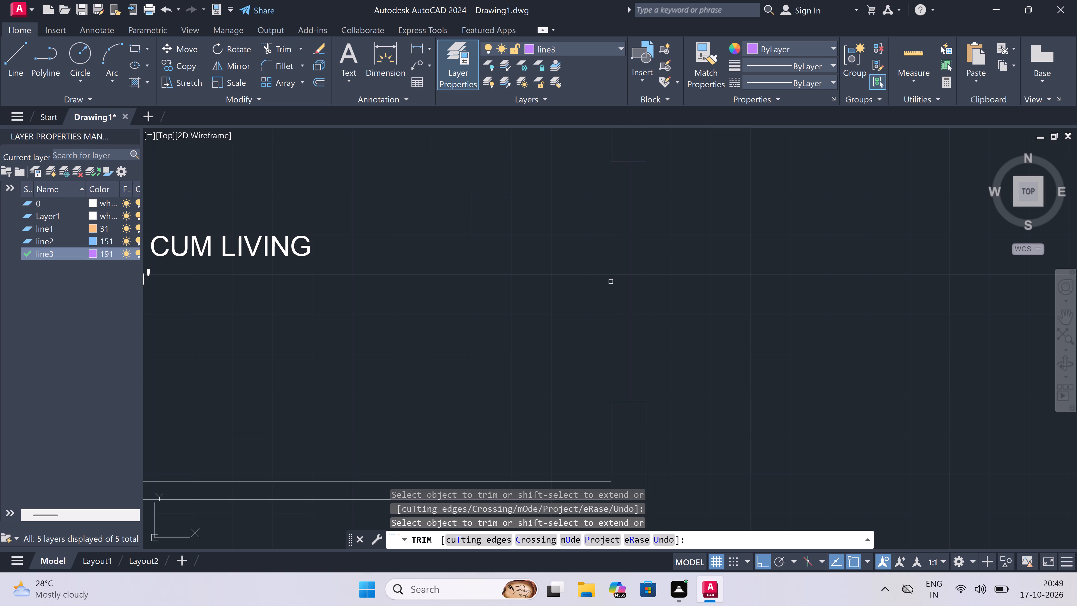
pyautogui.press('Escape')
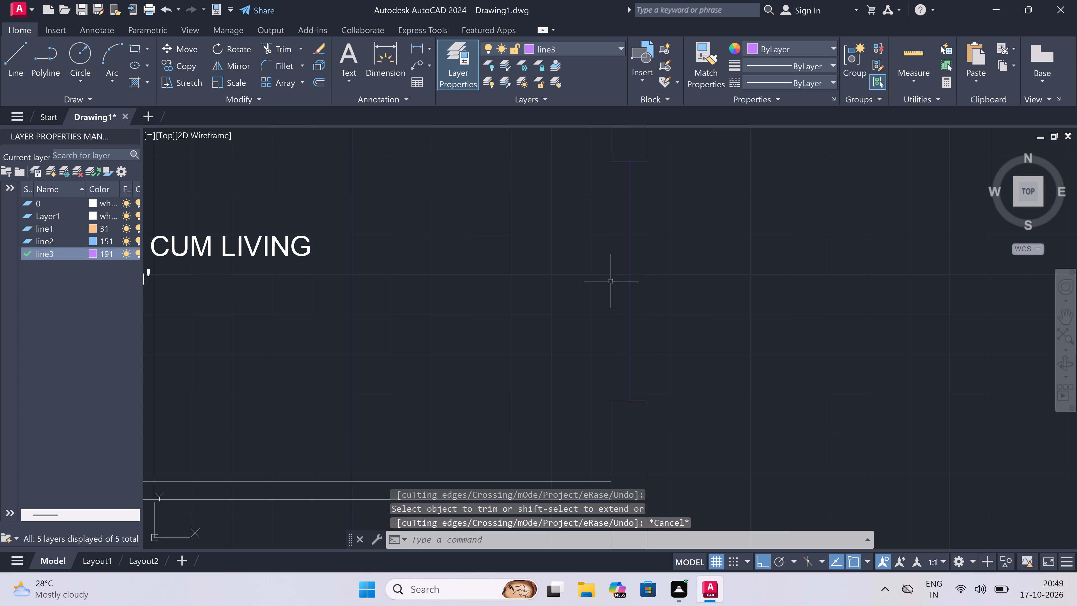
# Draw lines joining the jambs along the inner and outer wall faces of the upper-right DINING CUM LIVING window opening.
pyautogui.press('l')
pyautogui.press('space')
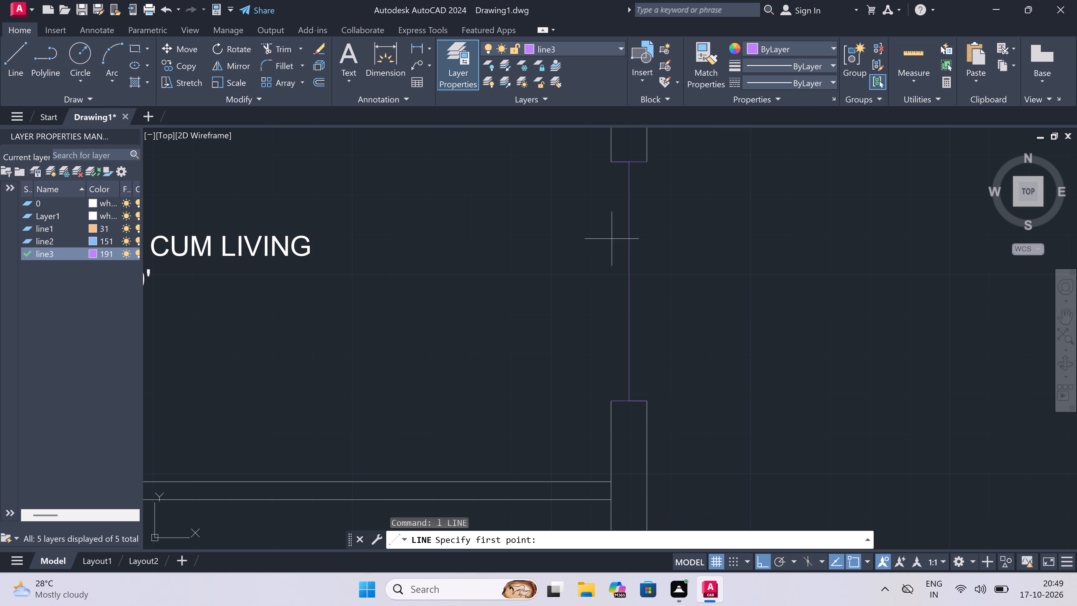
pyautogui.doubleClick(610, 167)
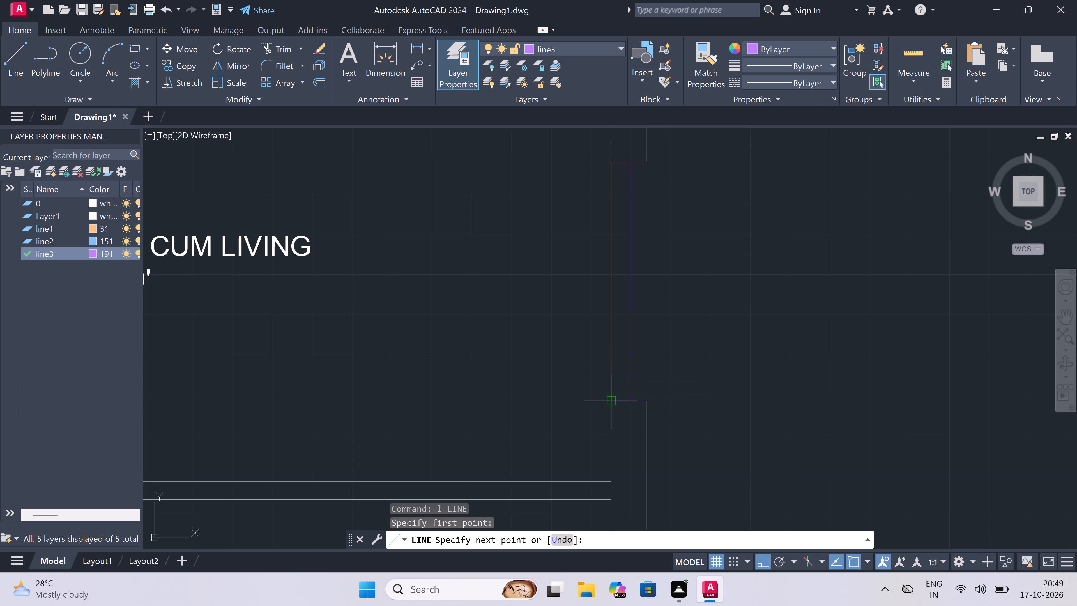
pyautogui.click(615, 401)
pyautogui.press('Escape')
pyautogui.press('space')
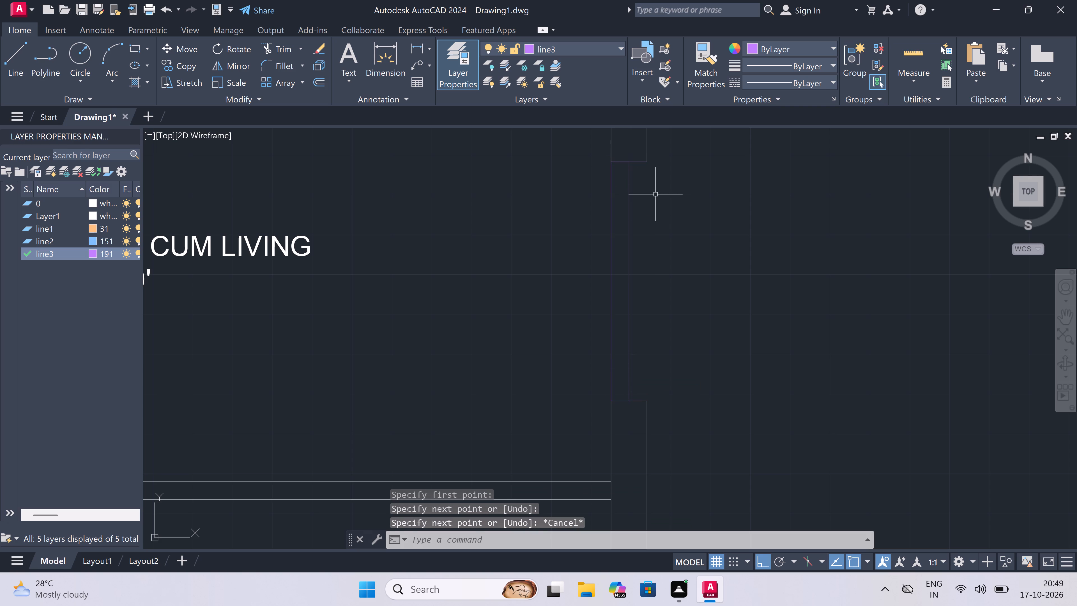
pyautogui.click(652, 168)
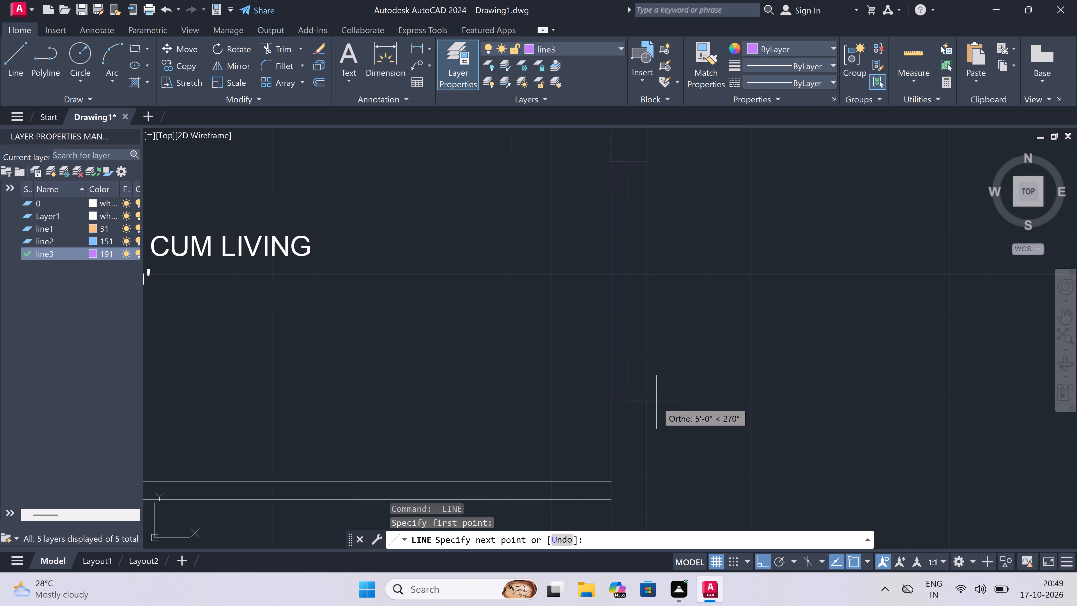
pyautogui.click(655, 402)
pyautogui.press('Escape')
# Trim the inner side-wall segment crossing the end of the partition between the upper-right DINING CUM LIVING and SERVICE ROOM.
pyautogui.scroll(-1, 668, 332)
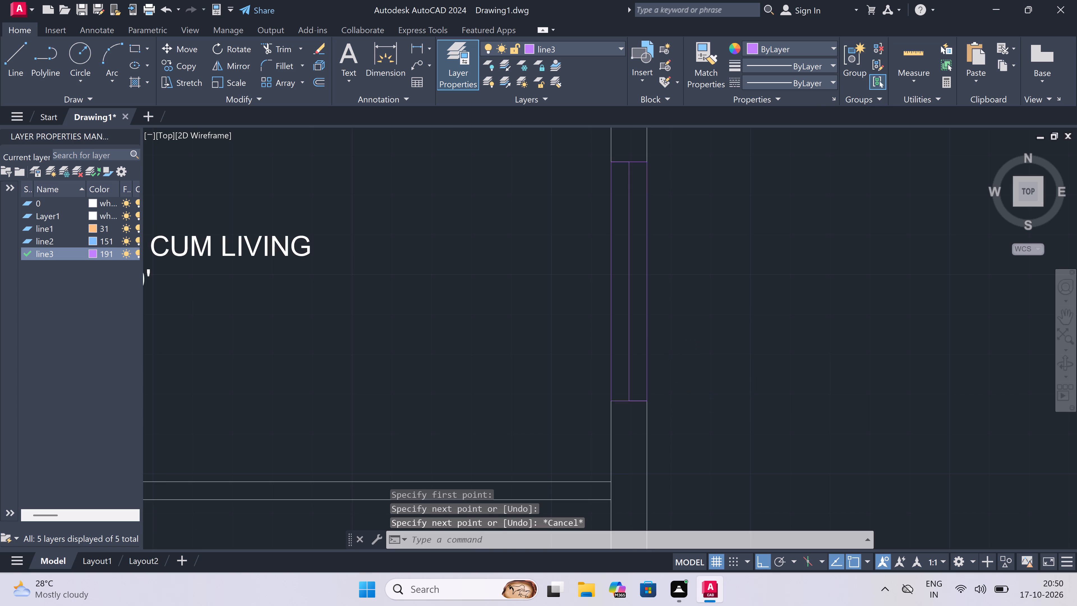
pyautogui.scroll(-2, 668, 332)
pyautogui.scroll(1, 654, 370)
pyautogui.press('t')
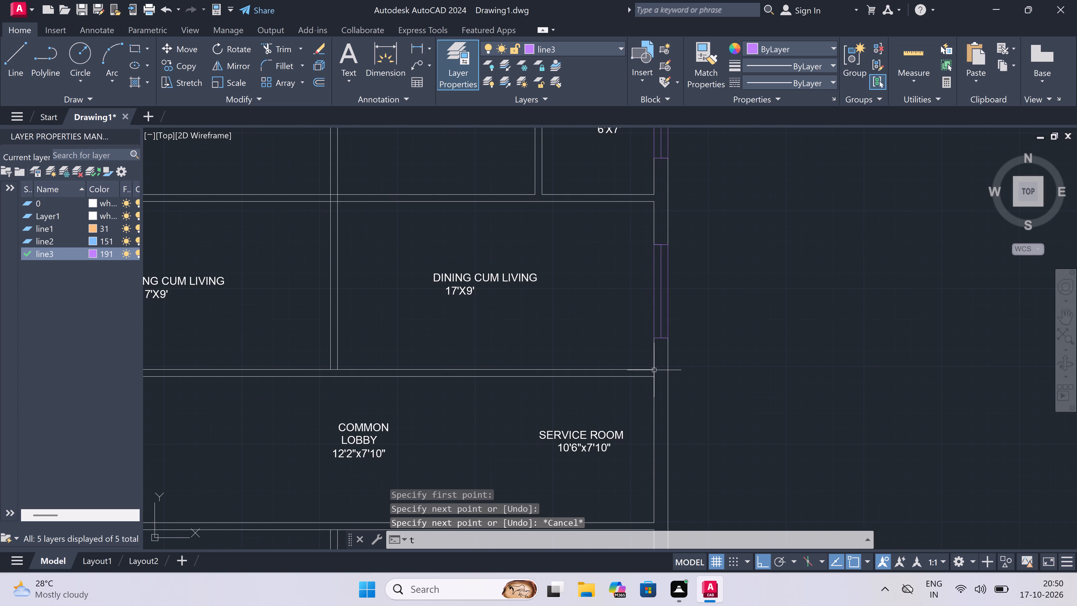
pyautogui.press('r')
pyautogui.press('space')
pyautogui.scroll(3, 651, 371)
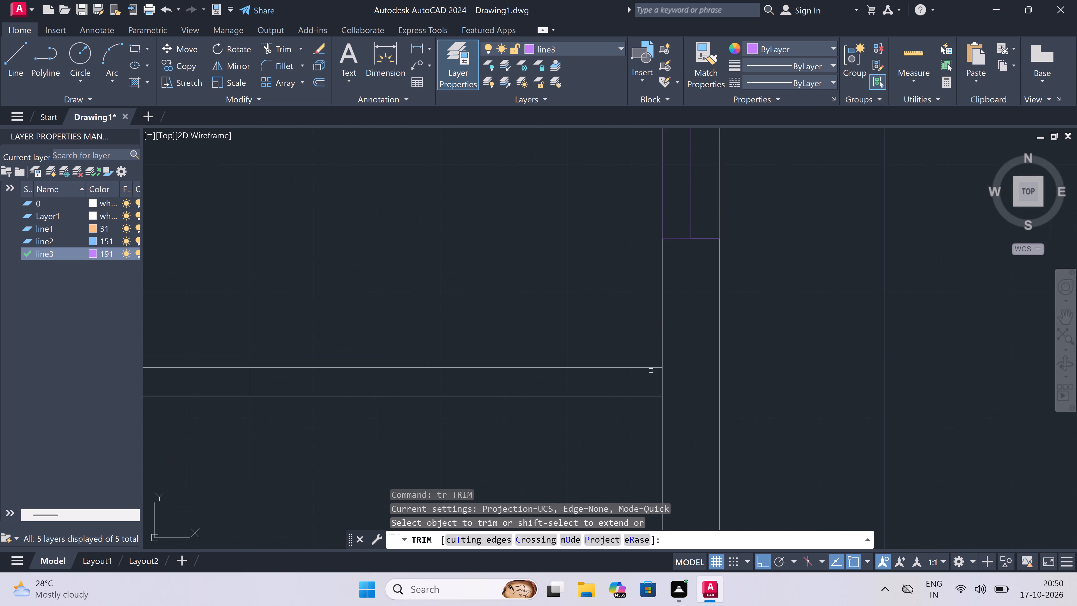
pyautogui.scroll(2, 652, 378)
pyautogui.click(653, 378)
pyautogui.click(714, 383)
# Trim the inner side-wall segment crossing the left end of the partition between the upper-left DINING CUM LIVING and the common lobby.
pyautogui.scroll(-5, 680, 331)
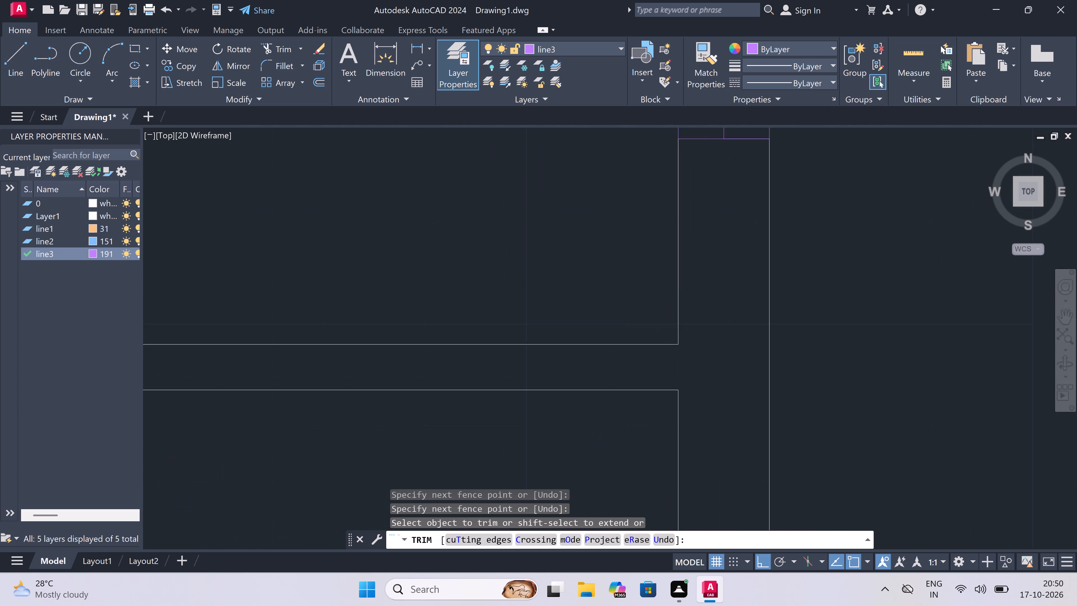
pyautogui.scroll(-4, 680, 332)
pyautogui.scroll(1, 515, 339)
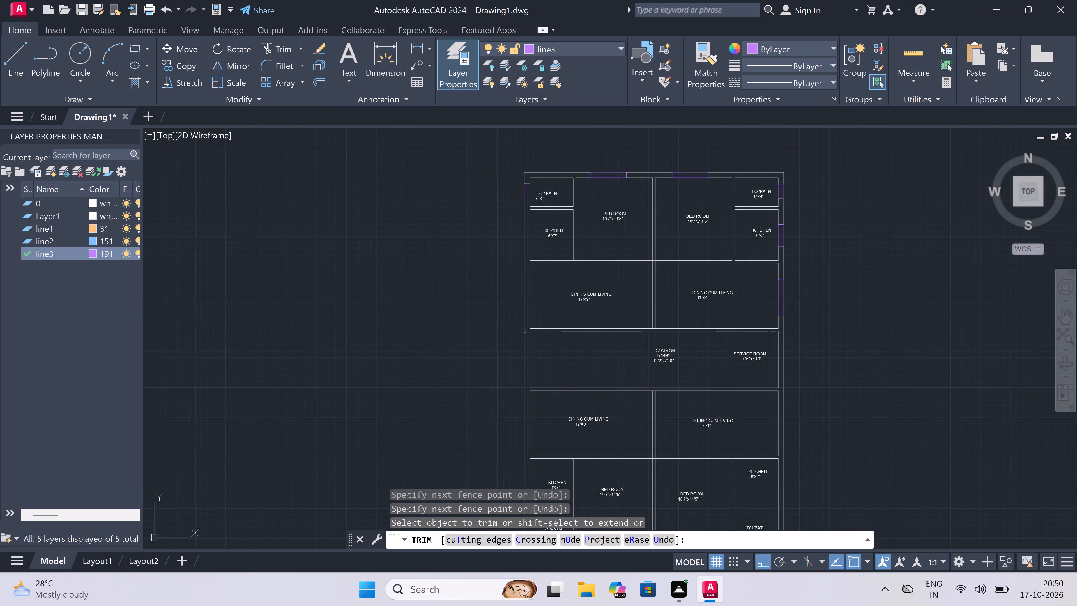
pyautogui.scroll(4, 532, 327)
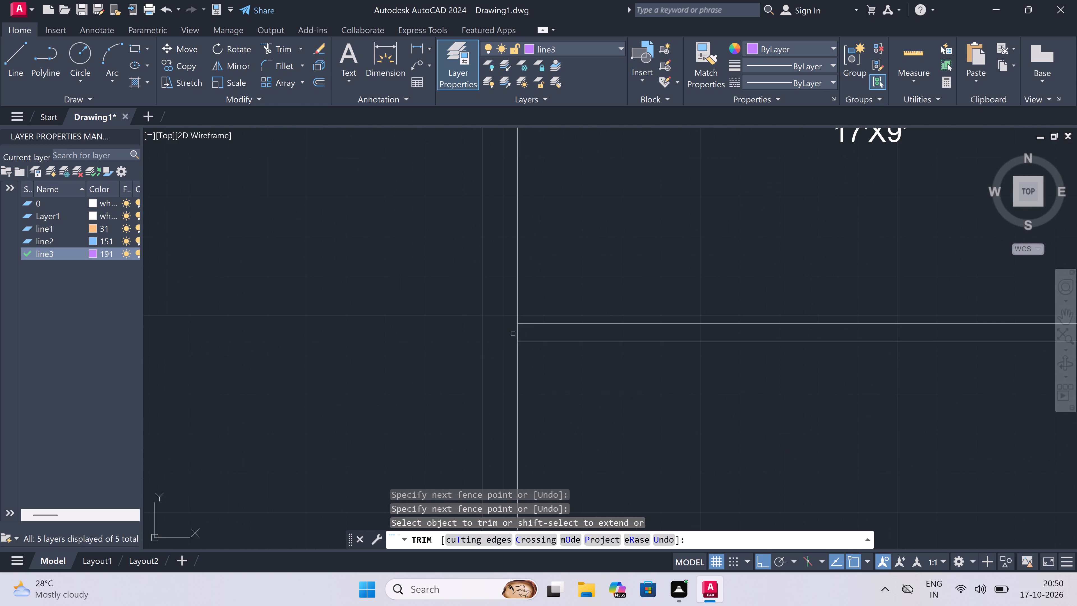
pyautogui.click(513, 334)
pyautogui.doubleClick(520, 333)
pyautogui.scroll(-5, 520, 333)
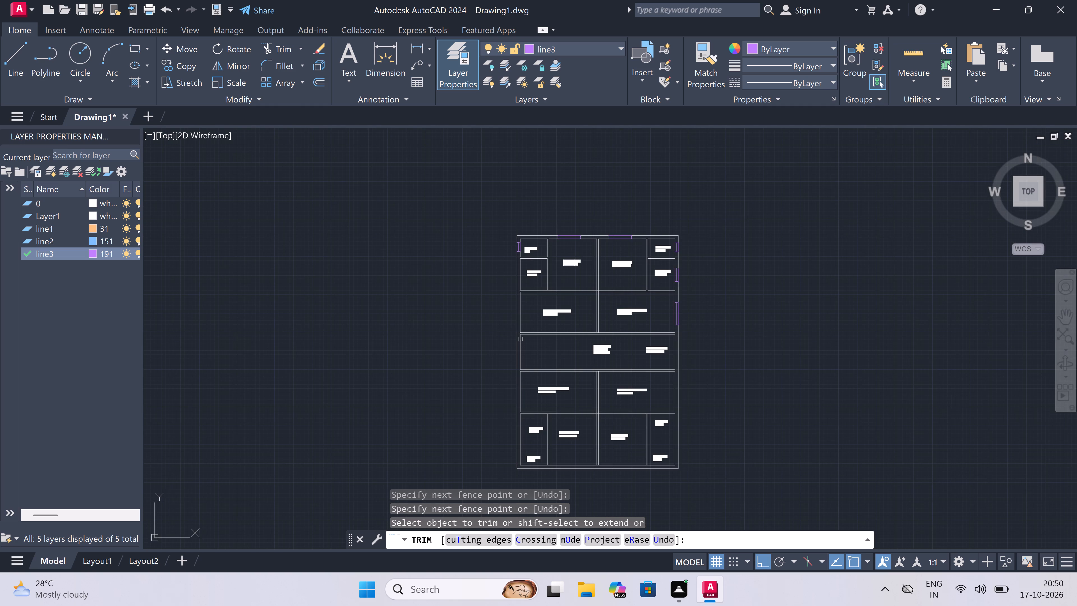
pyautogui.press('Escape')
pyautogui.scroll(3, 533, 383)
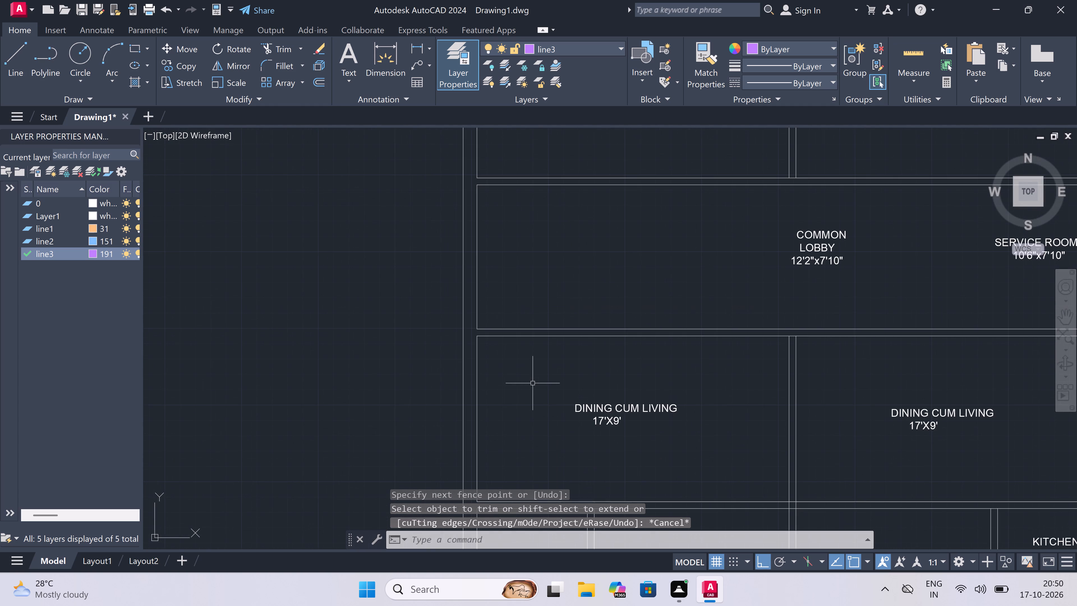
# Draw the lower-left DINING CUM LIVING window in the outer side wall: a 5' line along the wall's centre with a jamb line across each end.
pyautogui.scroll(-2, 533, 383)
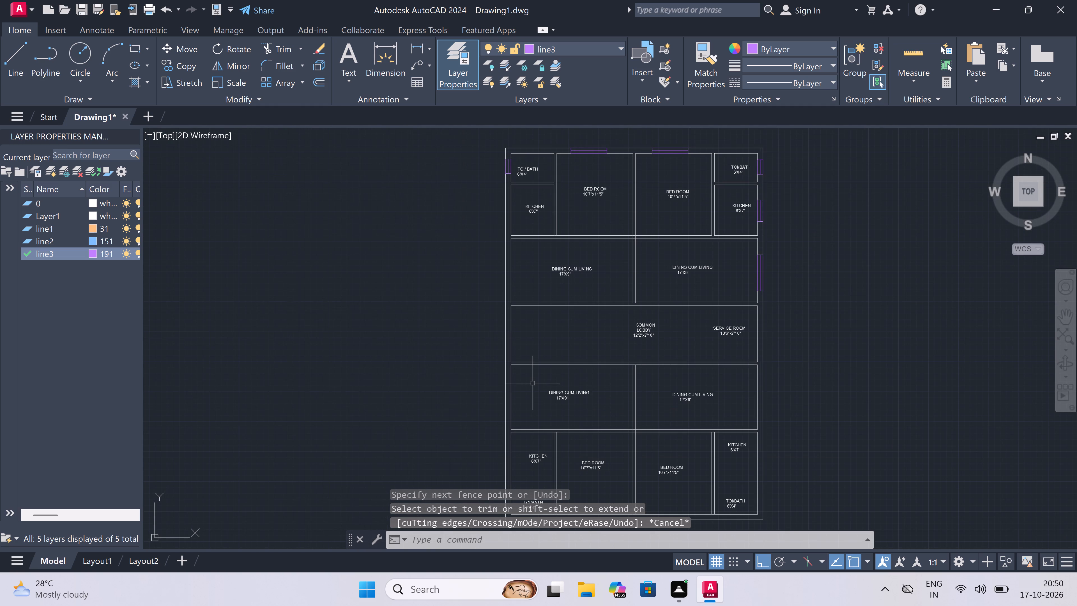
pyautogui.write('l')
pyautogui.press('space')
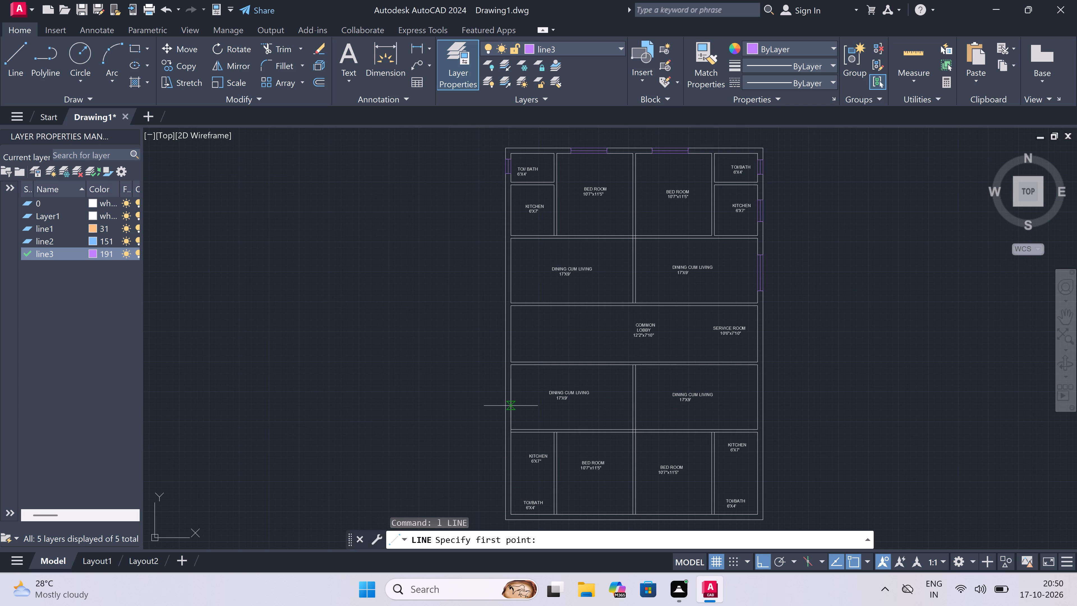
pyautogui.scroll(3, 510, 413)
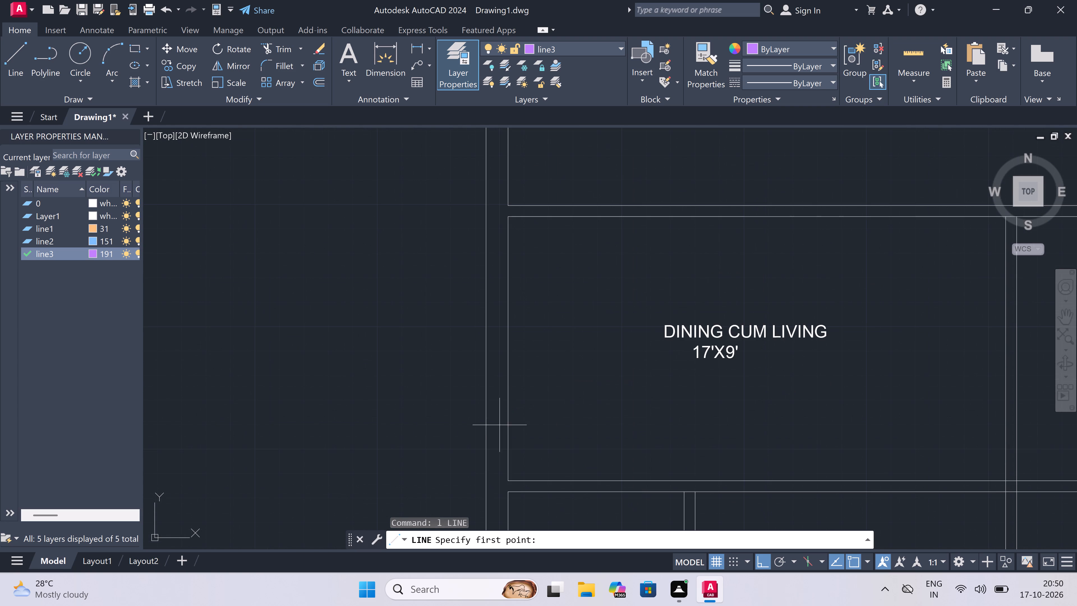
pyautogui.click(484, 431)
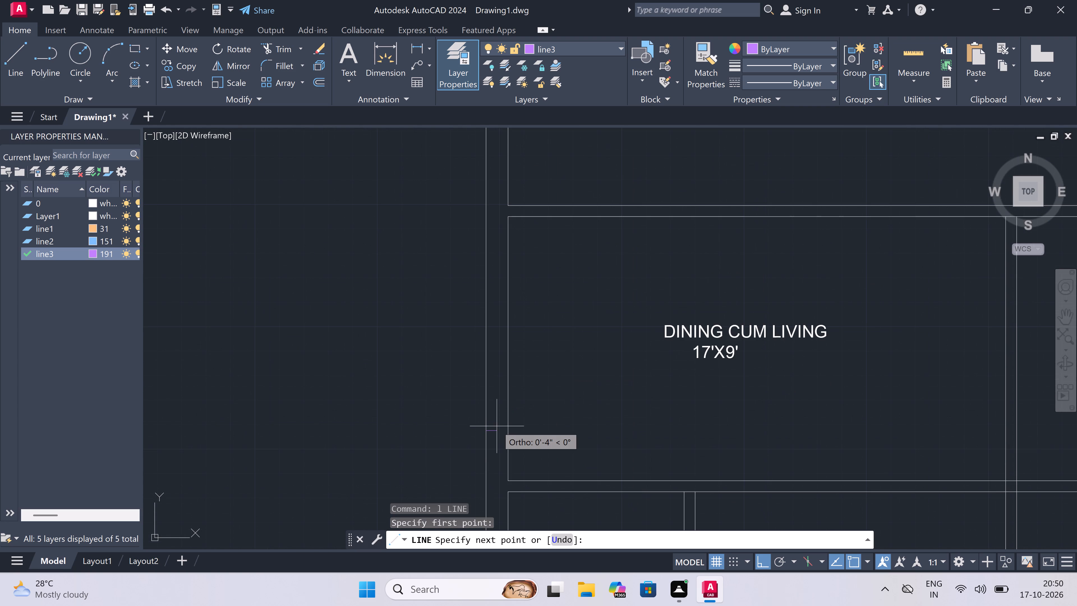
pyautogui.click(505, 431)
pyautogui.click(500, 432)
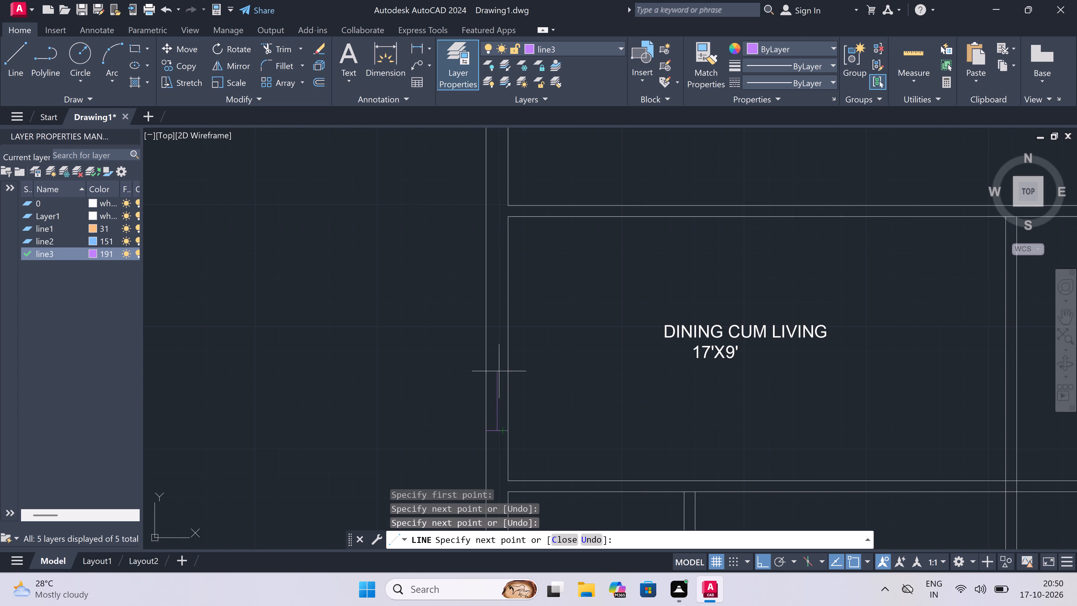
pyautogui.write("5'")
pyautogui.press('space')
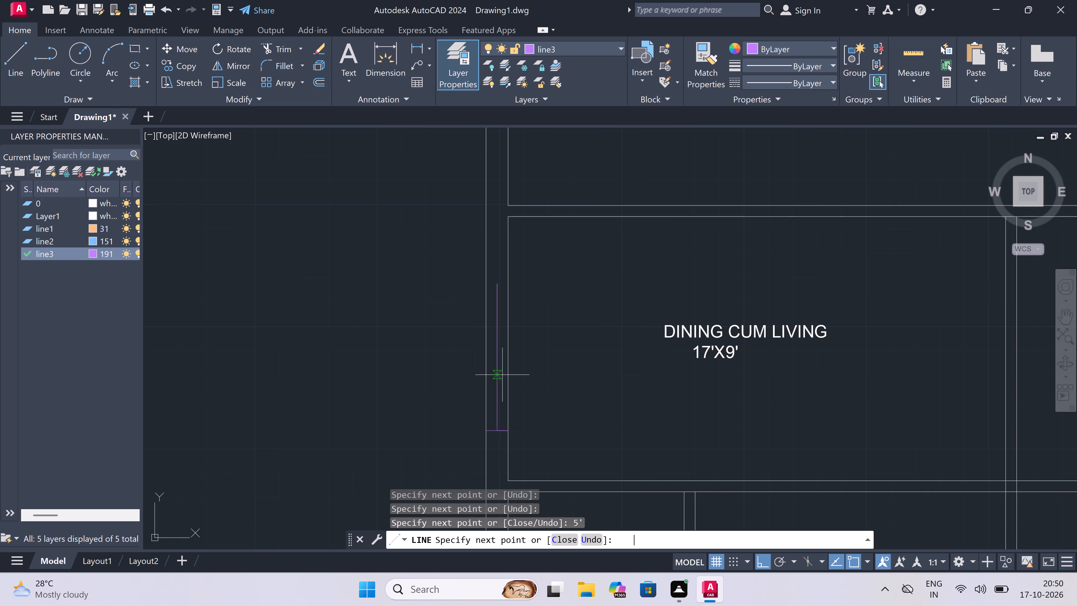
pyautogui.scroll(2, 487, 284)
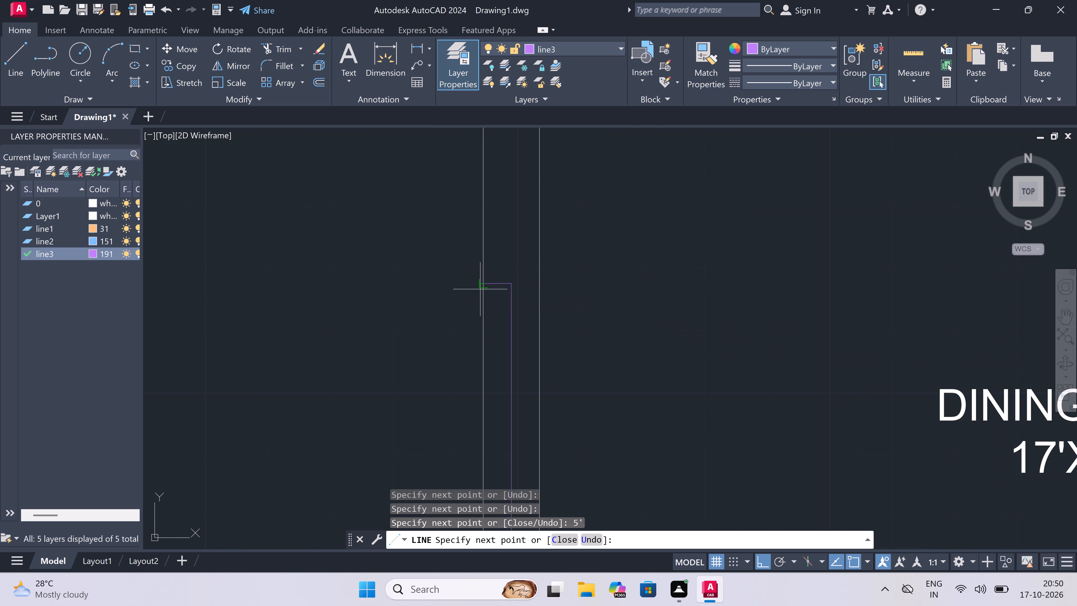
pyautogui.click(480, 289)
pyautogui.click(539, 282)
pyautogui.press('Escape')
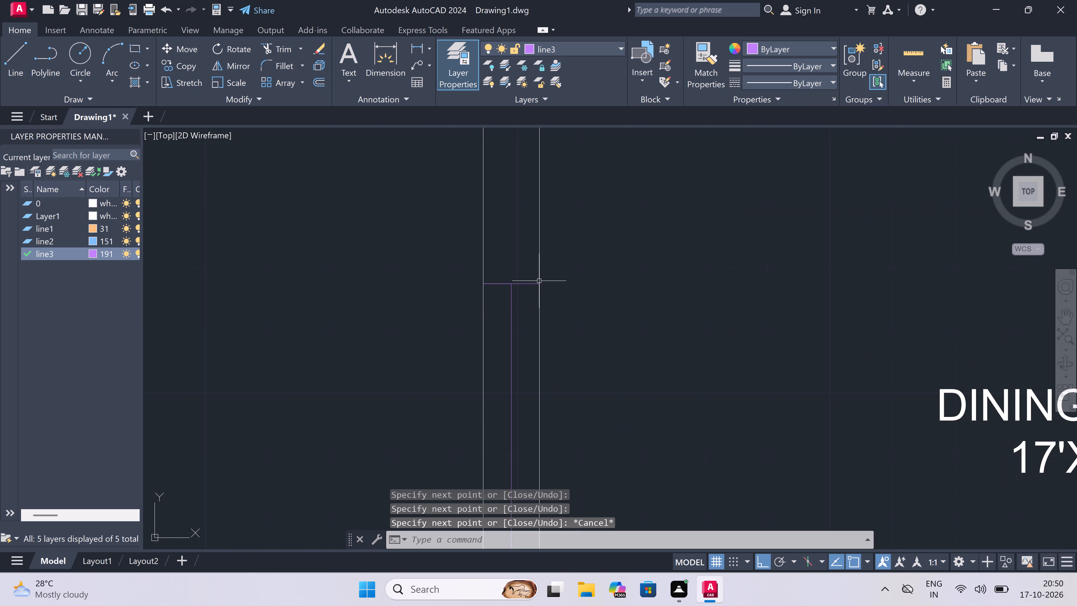
# Trim the inner and outer wall lines between the two jamb lines of the lower-left DINING CUM LIVING window.
pyautogui.write('tr')
pyautogui.press('space')
pyautogui.scroll(-3, 539, 282)
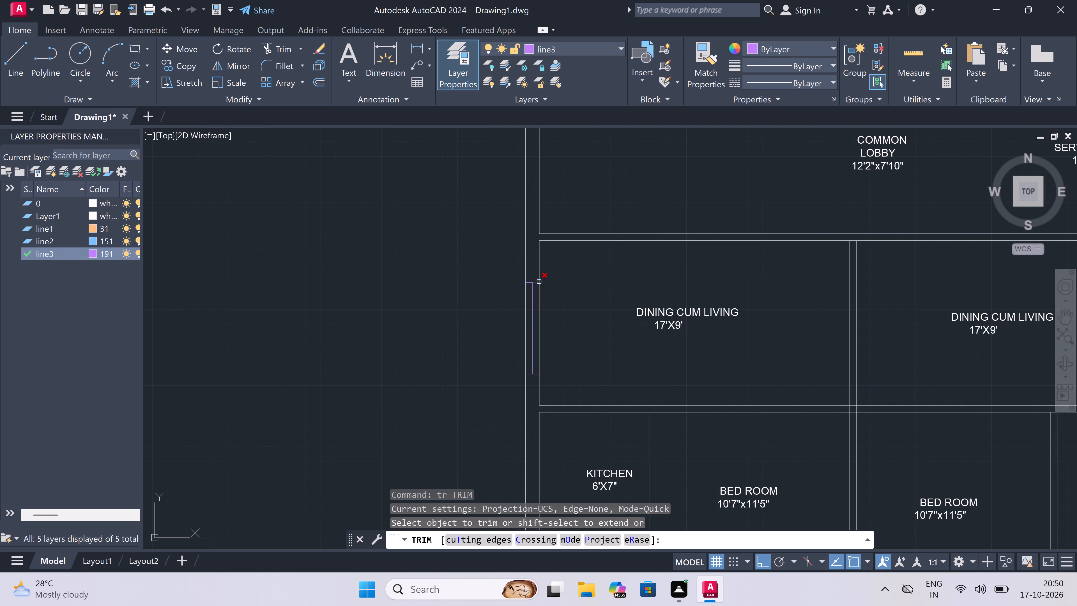
pyautogui.click(540, 297)
pyautogui.scroll(-1, 540, 297)
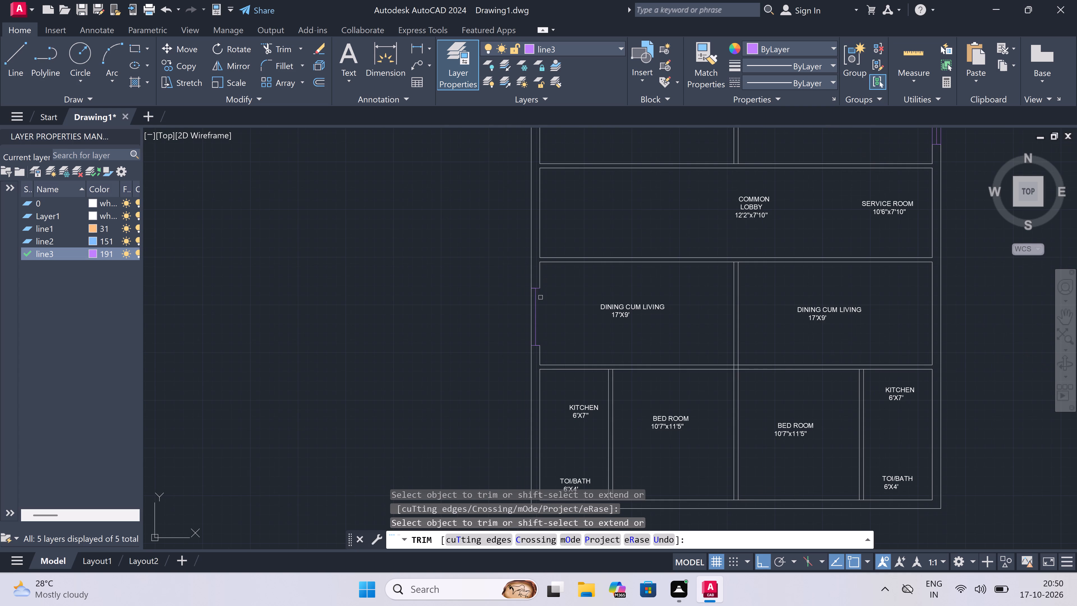
pyautogui.scroll(3, 522, 316)
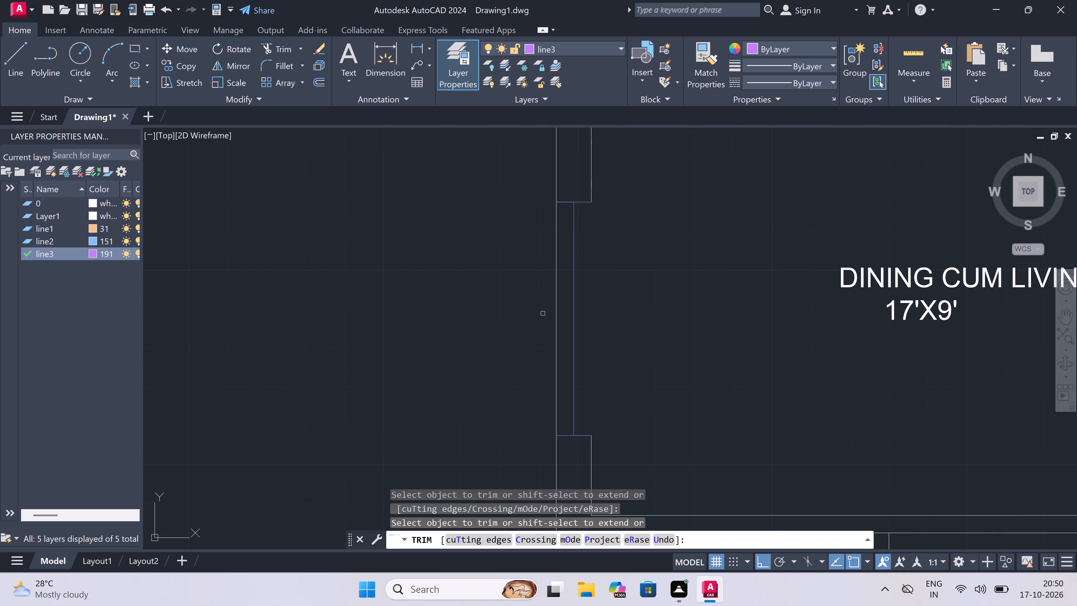
pyautogui.doubleClick(555, 305)
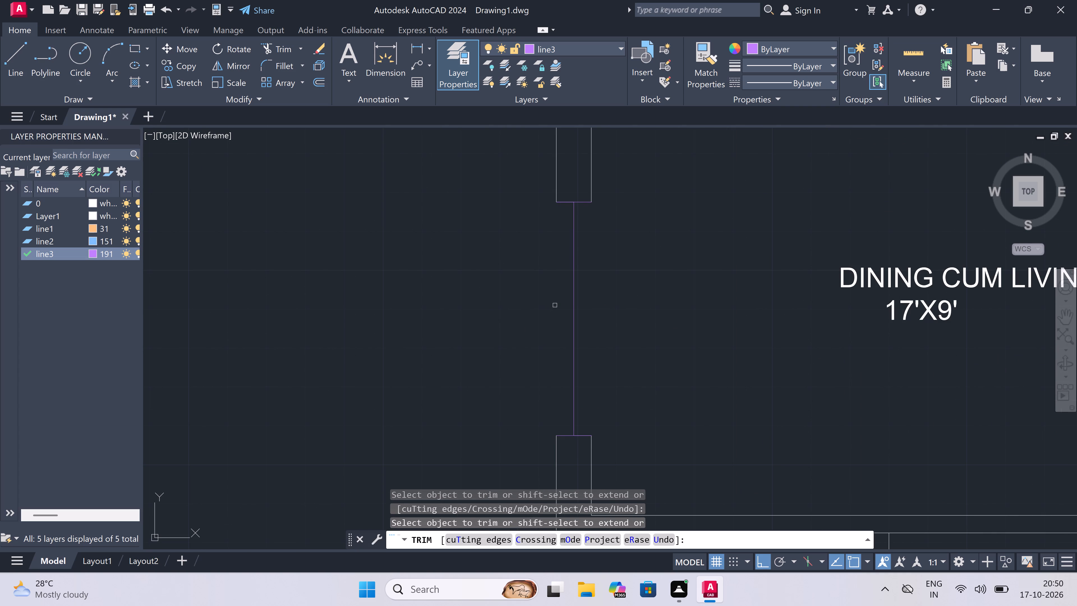
pyautogui.press('Escape')
# Draw lines joining the jambs along the outer and inner wall faces of the lower-left DINING CUM LIVING window opening.
pyautogui.press('l')
pyautogui.press('space')
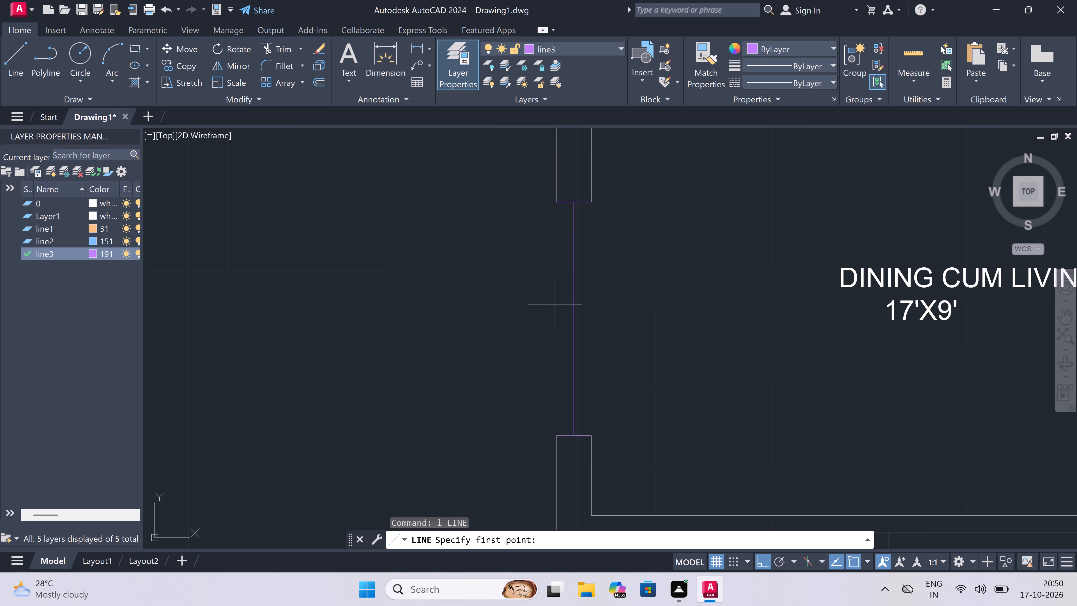
pyautogui.click(557, 206)
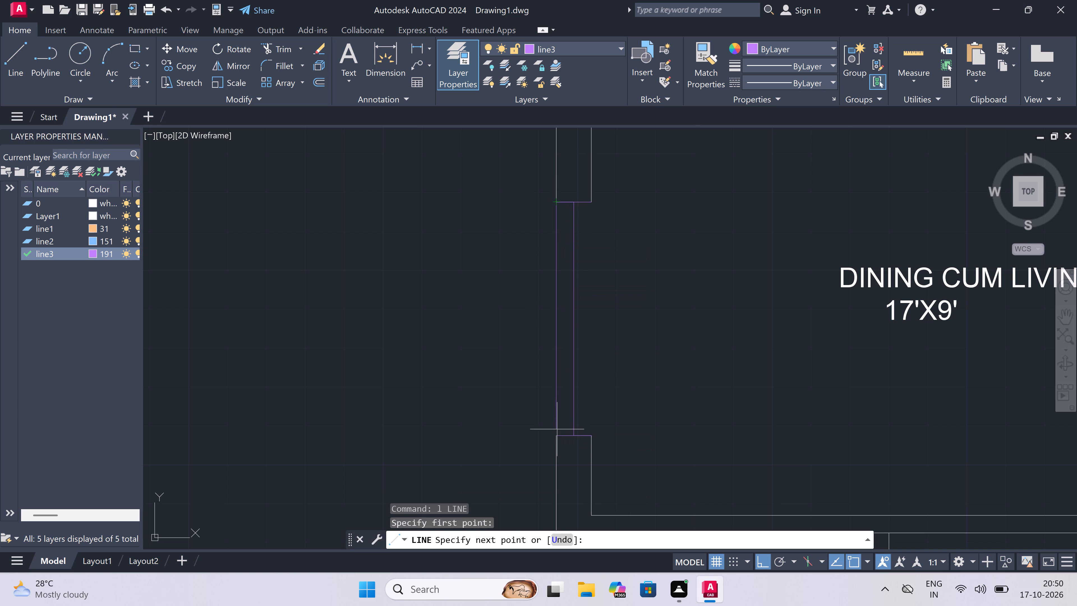
pyautogui.click(557, 436)
pyautogui.press('Escape')
pyautogui.press('space')
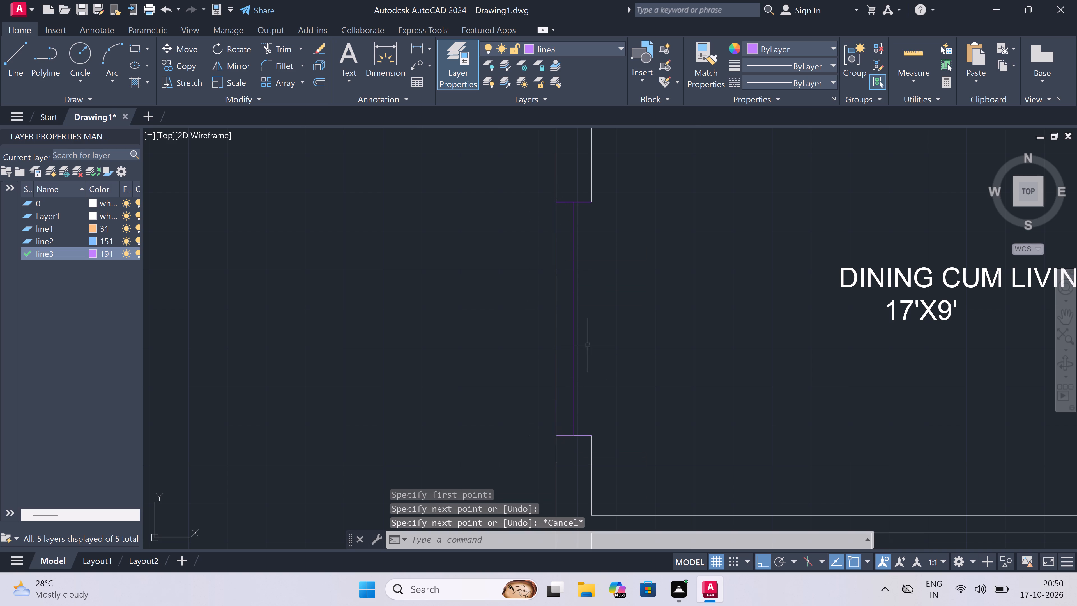
pyautogui.click(592, 206)
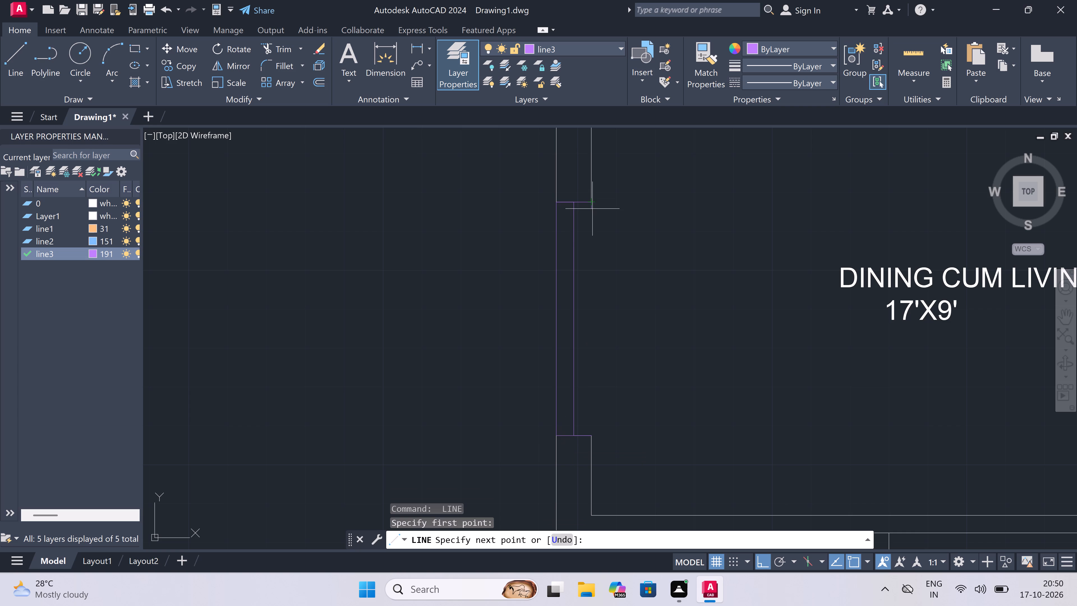
pyautogui.click(595, 432)
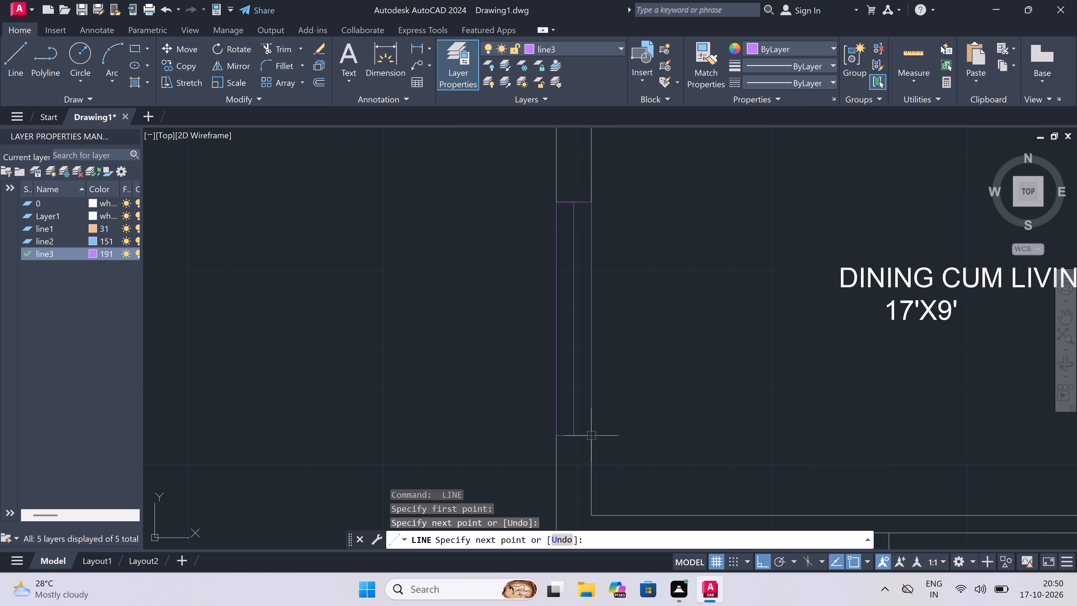
pyautogui.press('Escape')
# Draw the lower-left KITCHEN window in the outer side wall: a 3' line along the wall's centre with a jamb line across each end.
pyautogui.scroll(-5, 511, 361)
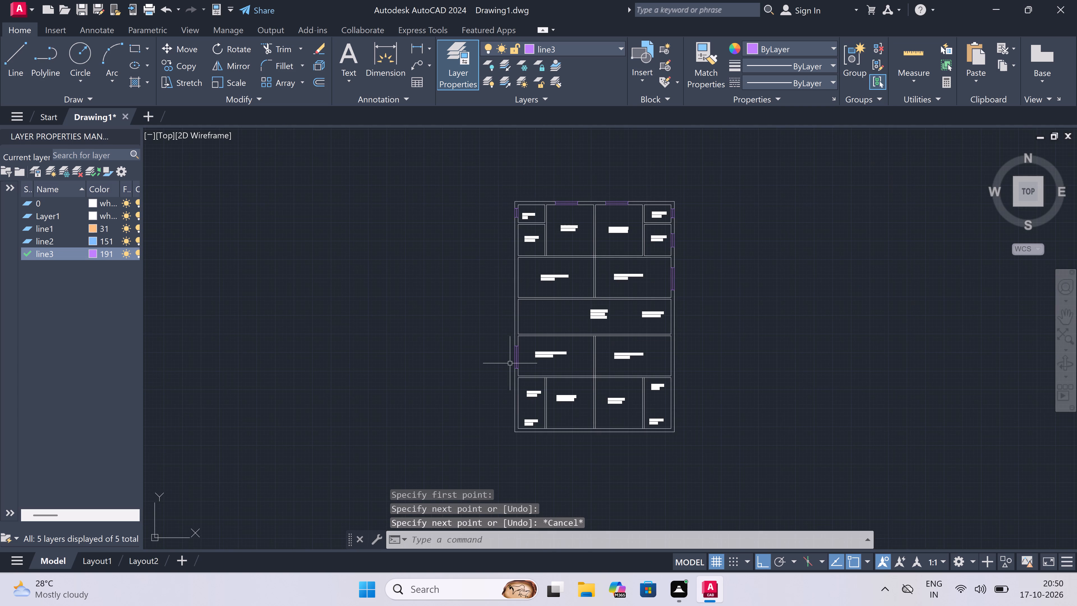
pyautogui.scroll(3, 520, 408)
pyautogui.scroll(-1, 521, 349)
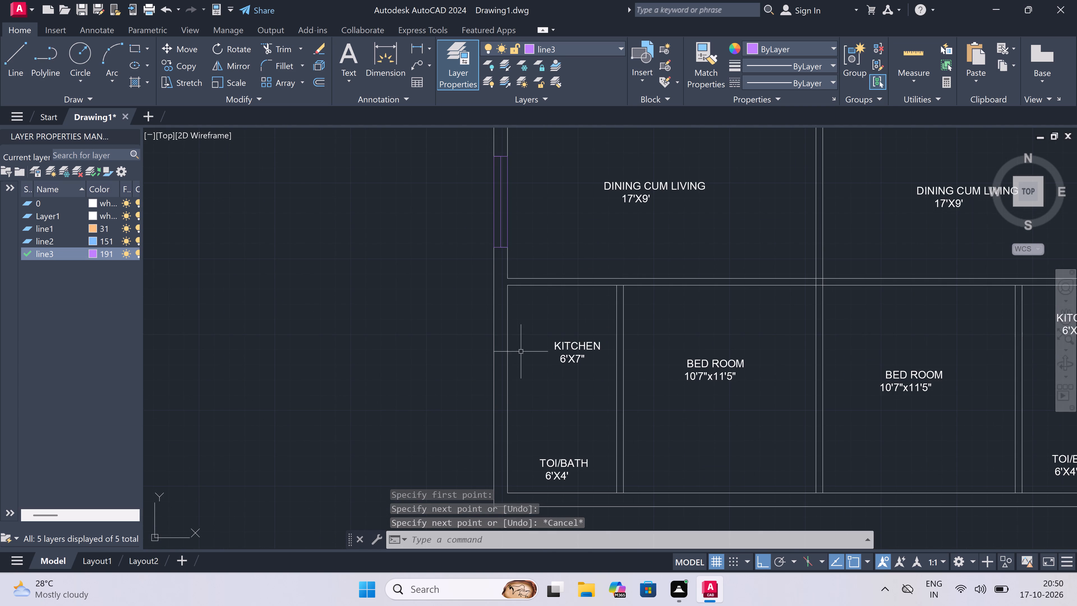
pyautogui.scroll(-3, 530, 365)
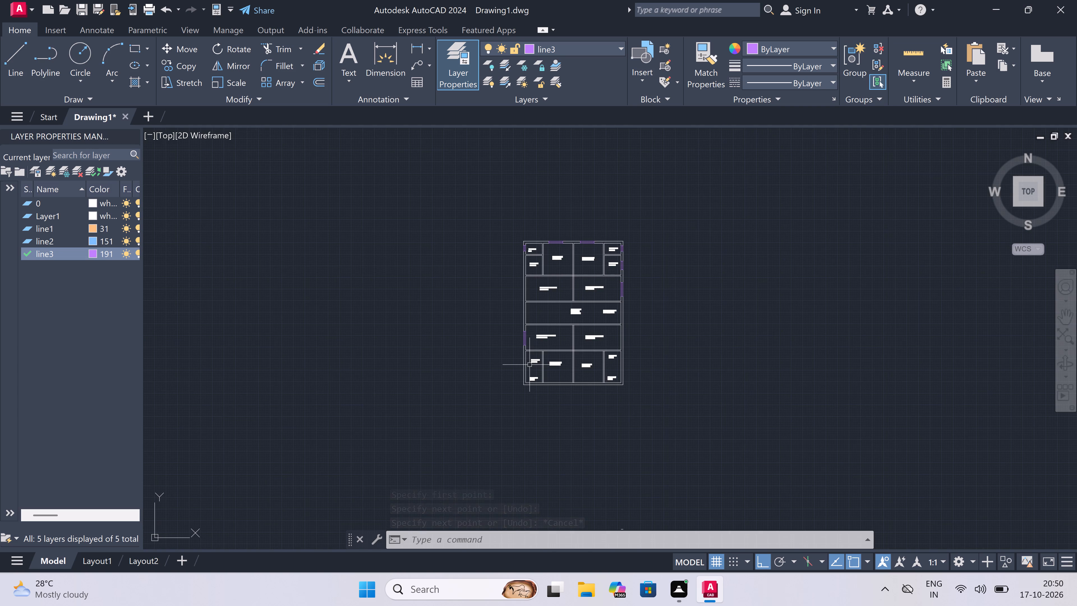
pyautogui.scroll(3, 530, 365)
pyautogui.scroll(2, 490, 348)
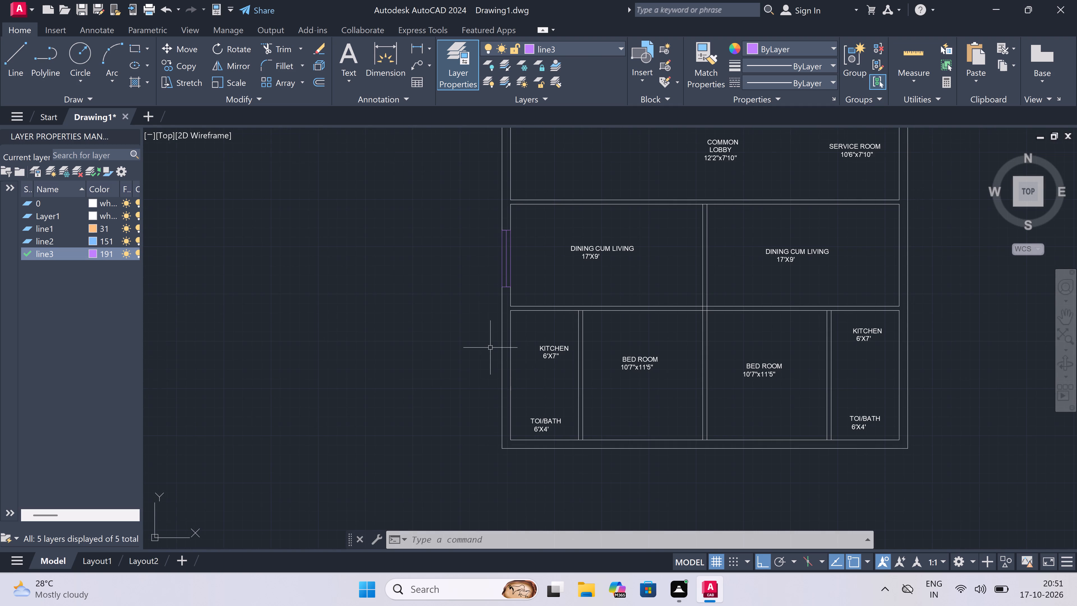
pyautogui.press('space')
pyautogui.click(519, 299)
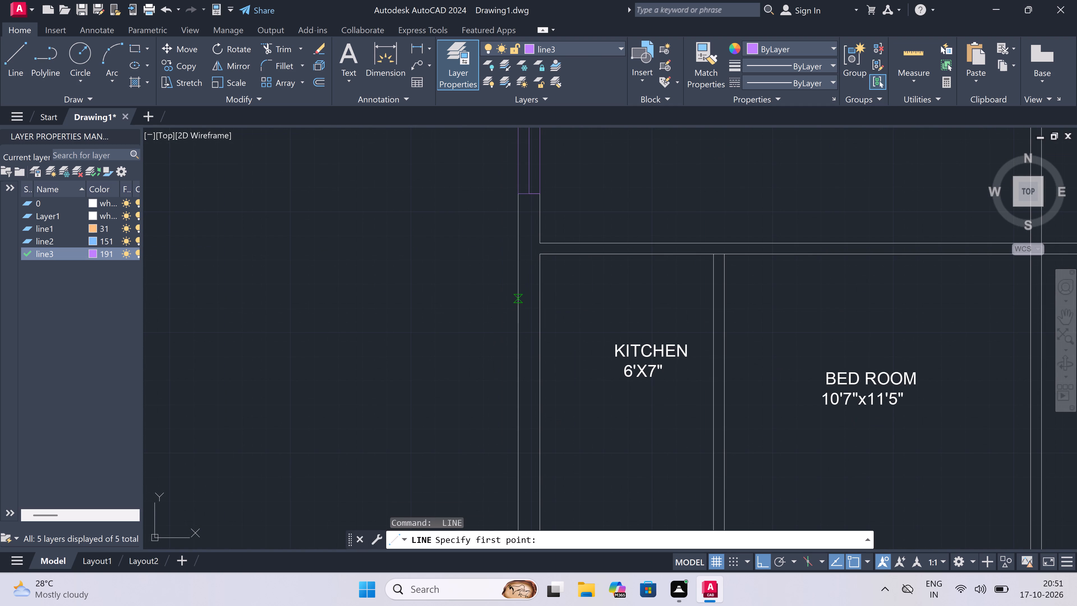
pyautogui.click(544, 298)
pyautogui.click(530, 302)
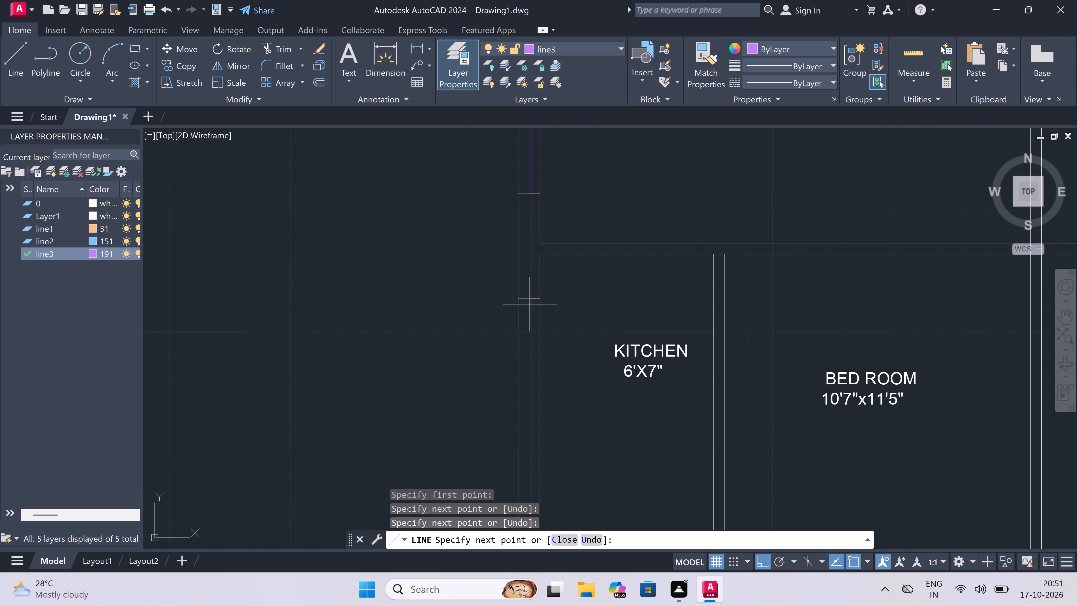
pyautogui.write("3'")
pyautogui.press('space')
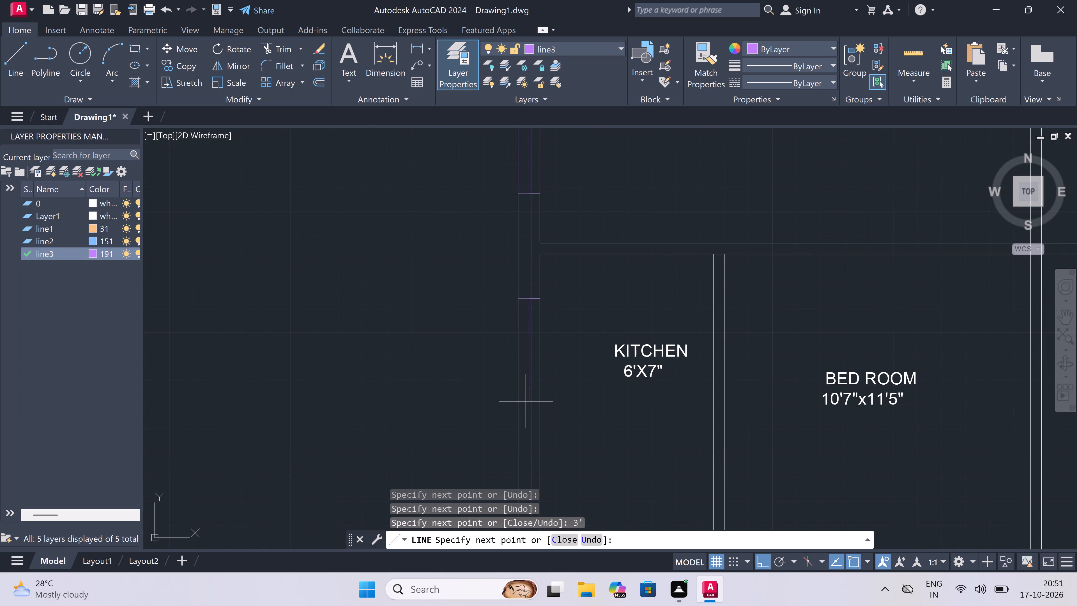
pyautogui.scroll(2, 524, 398)
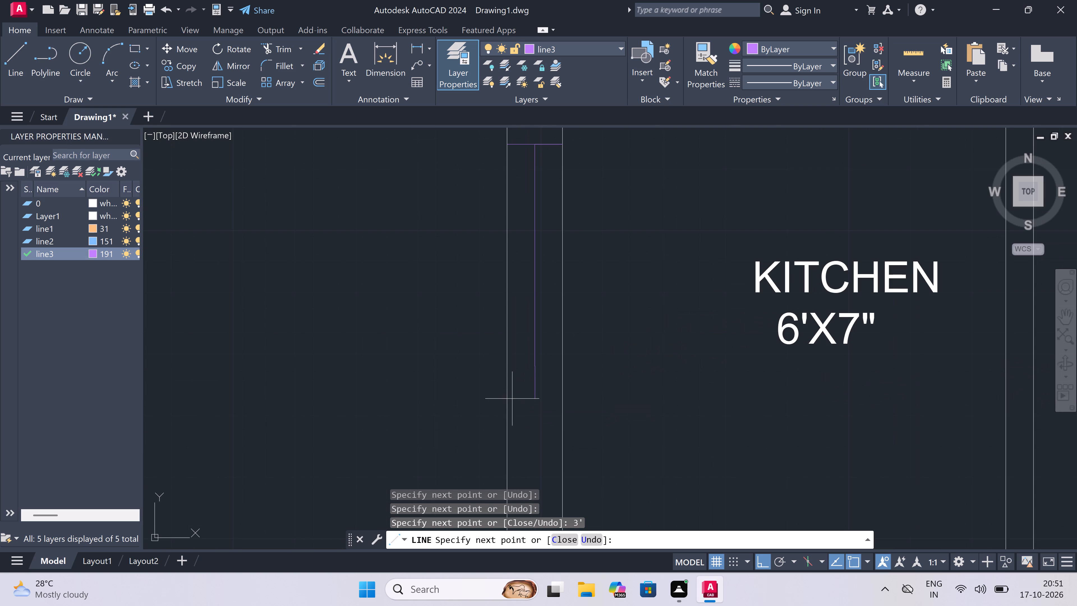
pyautogui.click(507, 370)
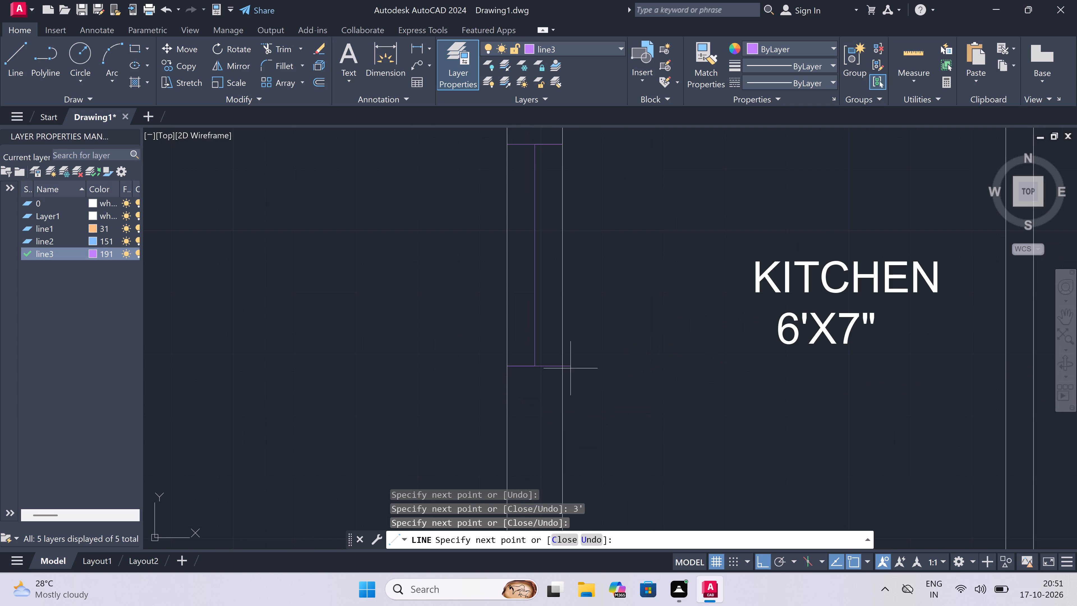
pyautogui.click(555, 370)
pyautogui.click(560, 366)
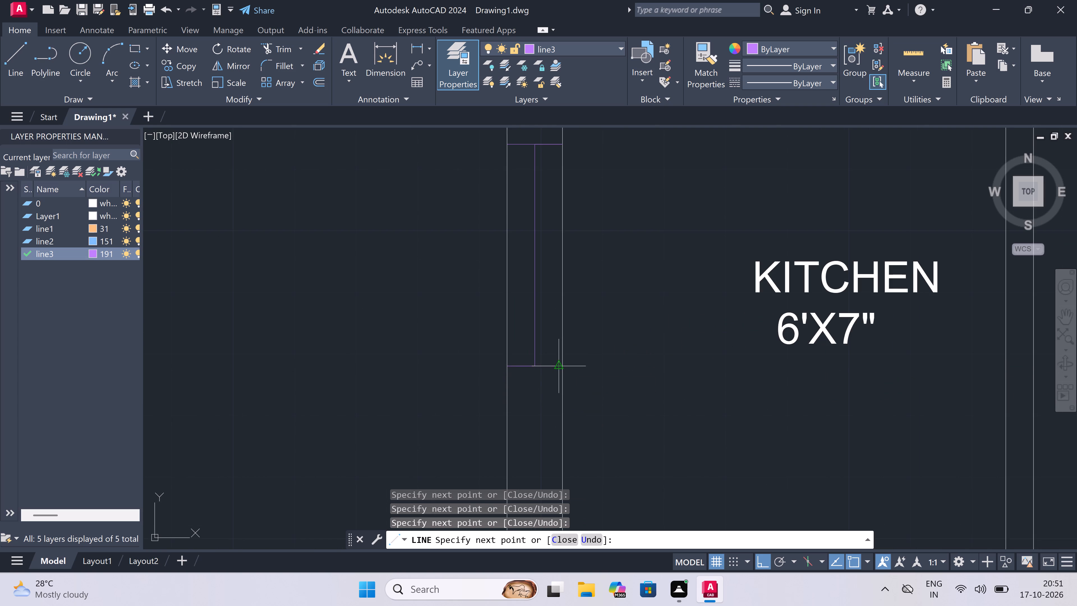
pyautogui.press('Escape')
# Trim the inner and outer wall lines between the two jamb lines of the lower-left KITCHEN window.
pyautogui.write('tr')
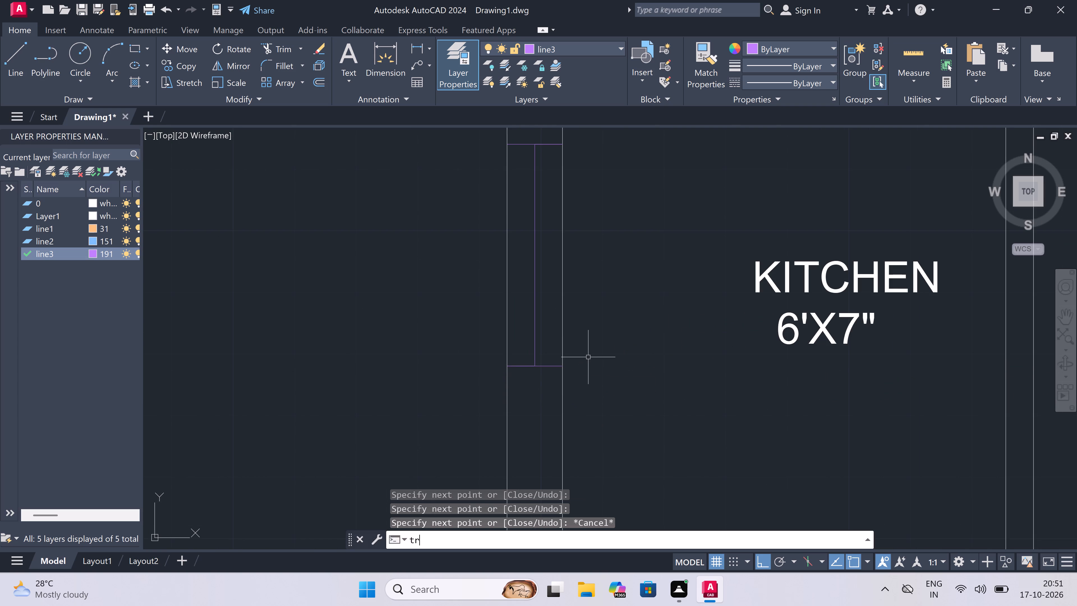
pyautogui.press('space')
pyautogui.doubleClick(562, 331)
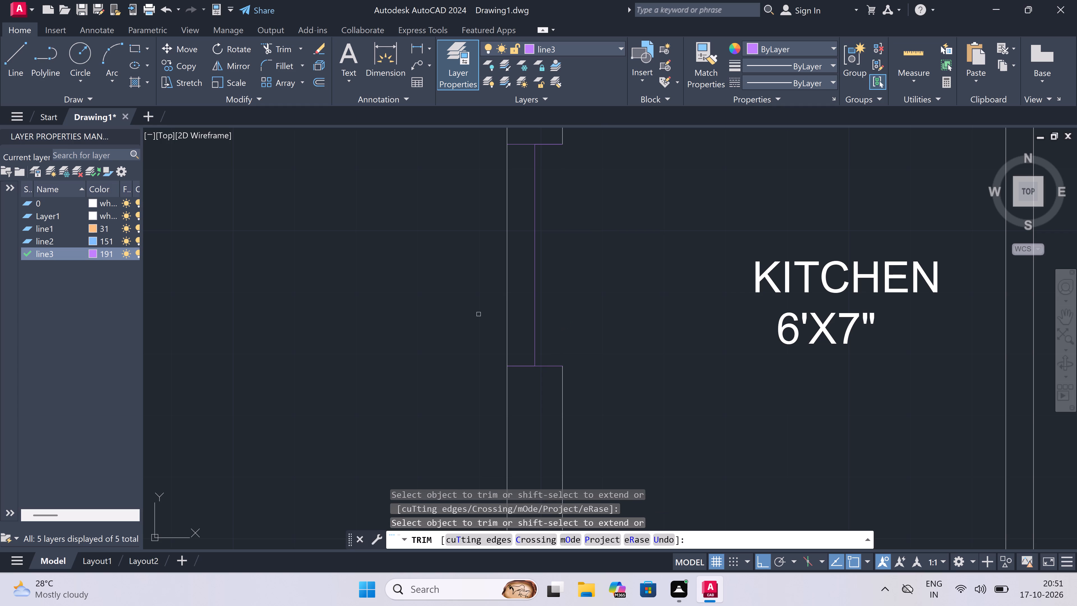
pyautogui.click(504, 304)
pyautogui.click(507, 301)
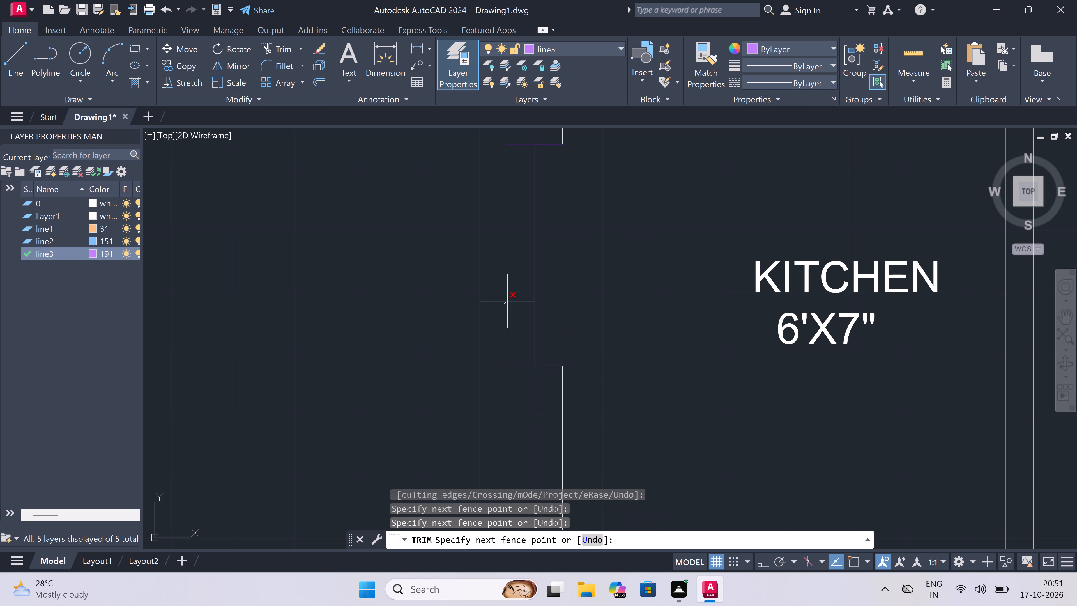
pyautogui.press('Escape')
# Draw lines joining the jambs along the outer and inner wall faces of the lower-left KITCHEN window opening.
pyautogui.press('l')
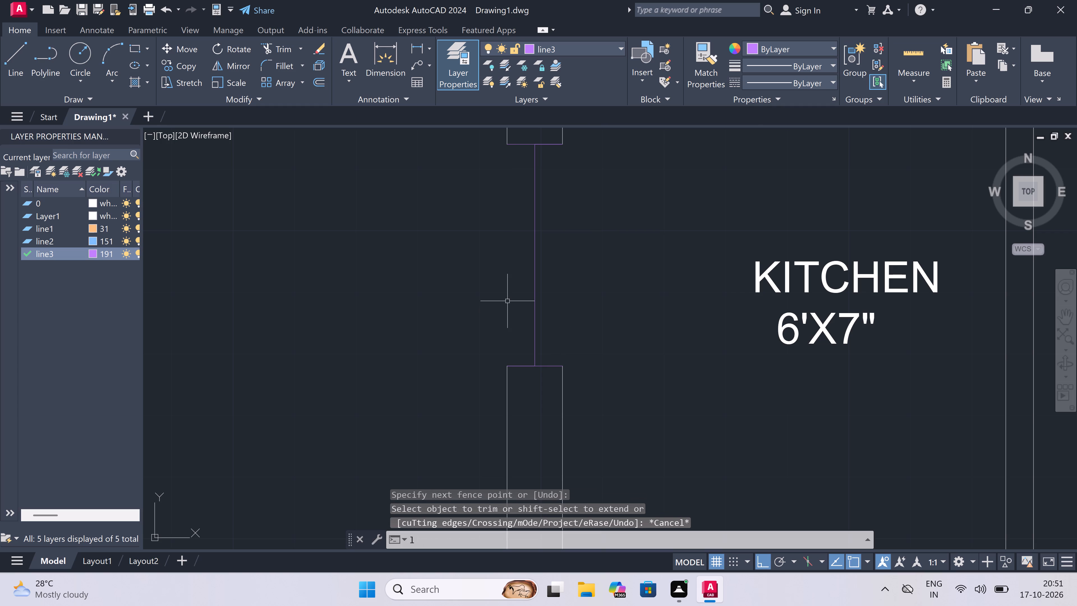
pyautogui.press('space')
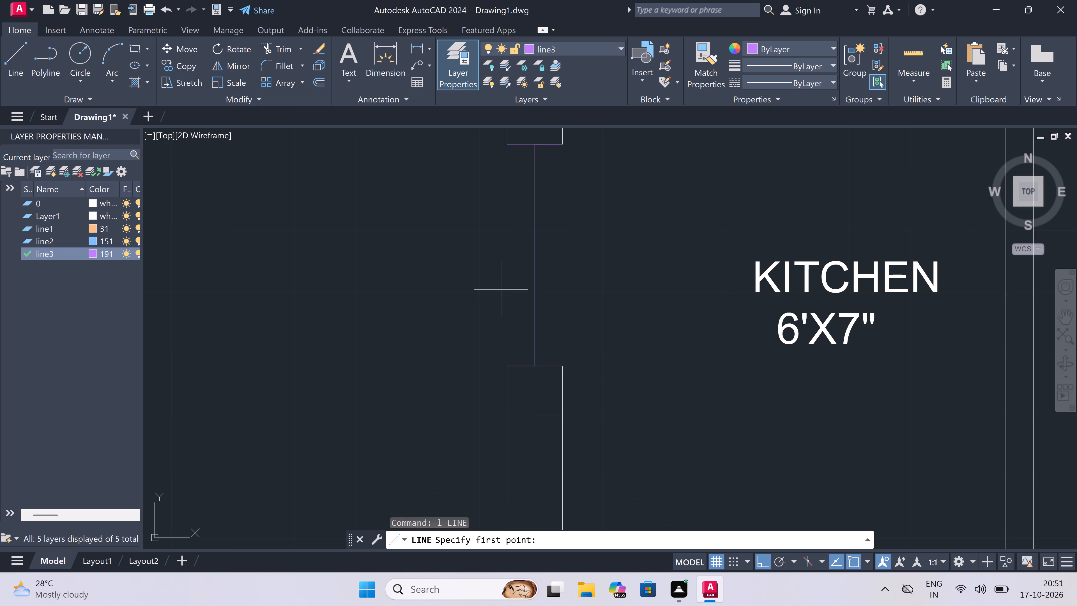
pyautogui.click(503, 146)
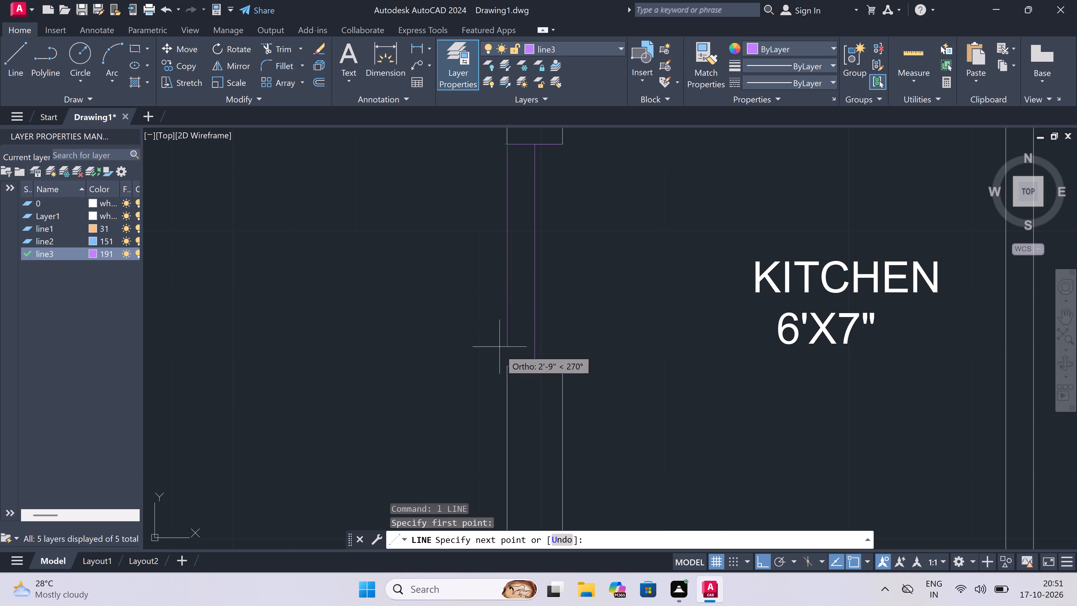
pyautogui.click(508, 362)
pyautogui.press('Escape')
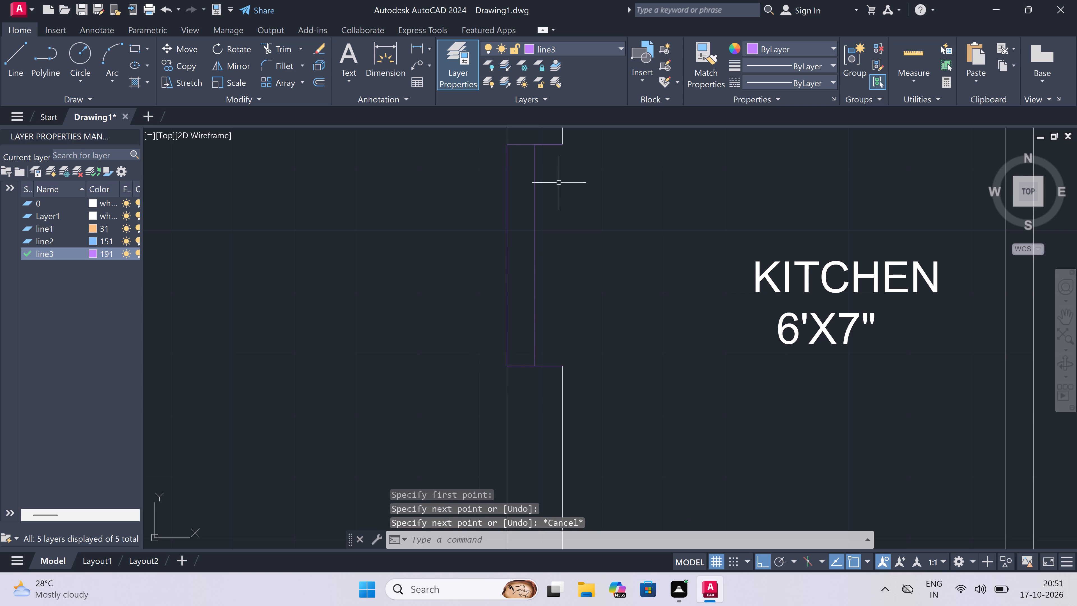
pyautogui.press('space')
pyautogui.click(560, 148)
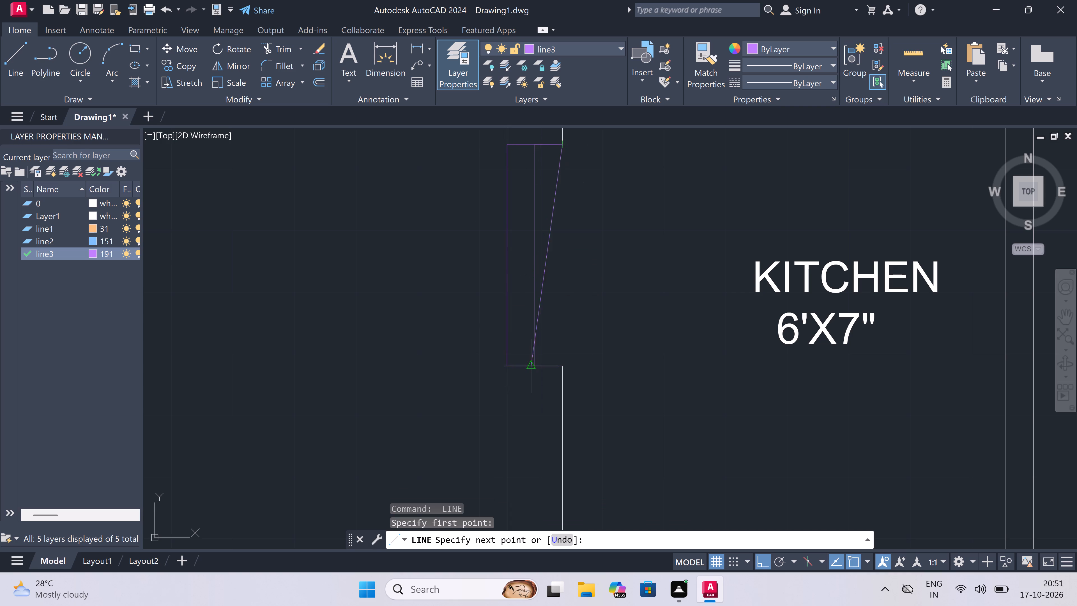
pyautogui.scroll(5, 554, 369)
pyautogui.scroll(-5, 554, 369)
pyautogui.scroll(20, 554, 369)
pyautogui.scroll(20, 554, 369)
pyautogui.scroll(20, 554, 369)
pyautogui.scroll(-3, 524, 378)
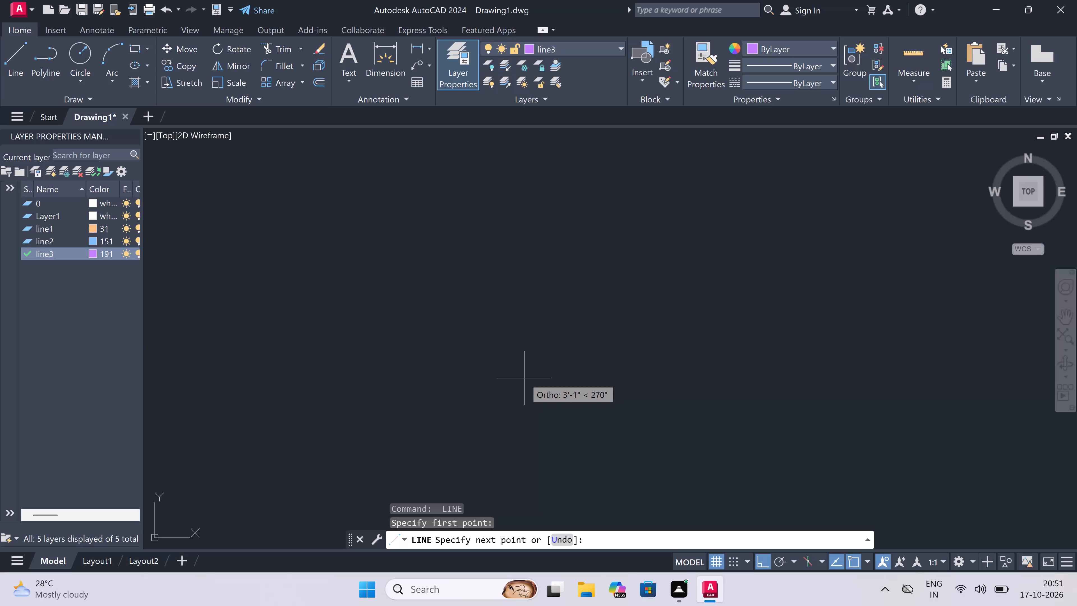
pyautogui.scroll(-7, 523, 378)
pyautogui.click(543, 366)
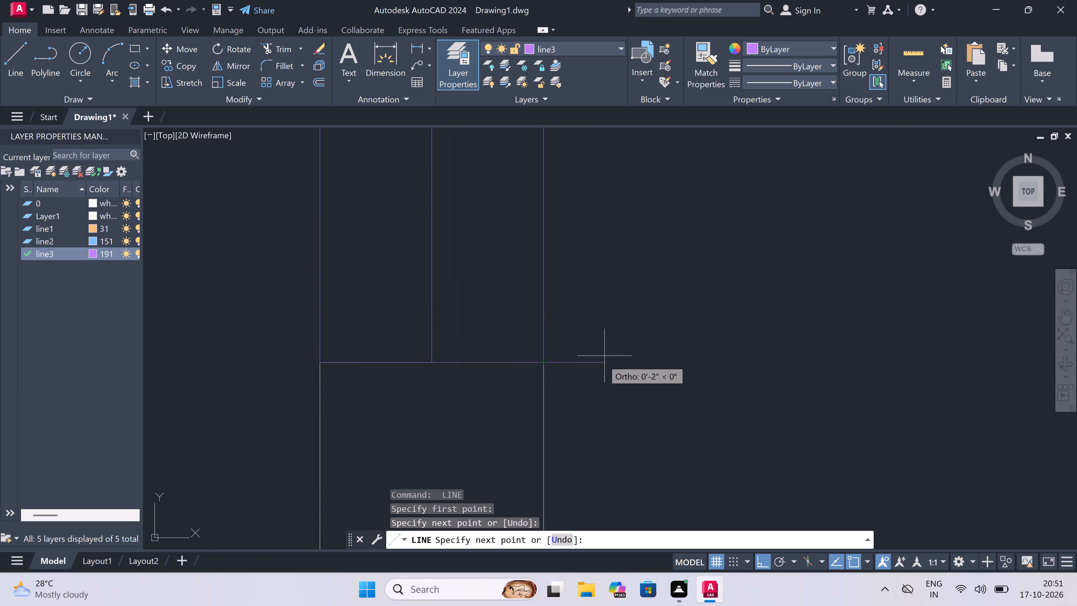
pyautogui.press('Escape')
# Draw the lower-left TOI/BATH window in the outer side wall: a 2' line along the wall's centre with a jamb line across each end.
pyautogui.scroll(-4, 584, 339)
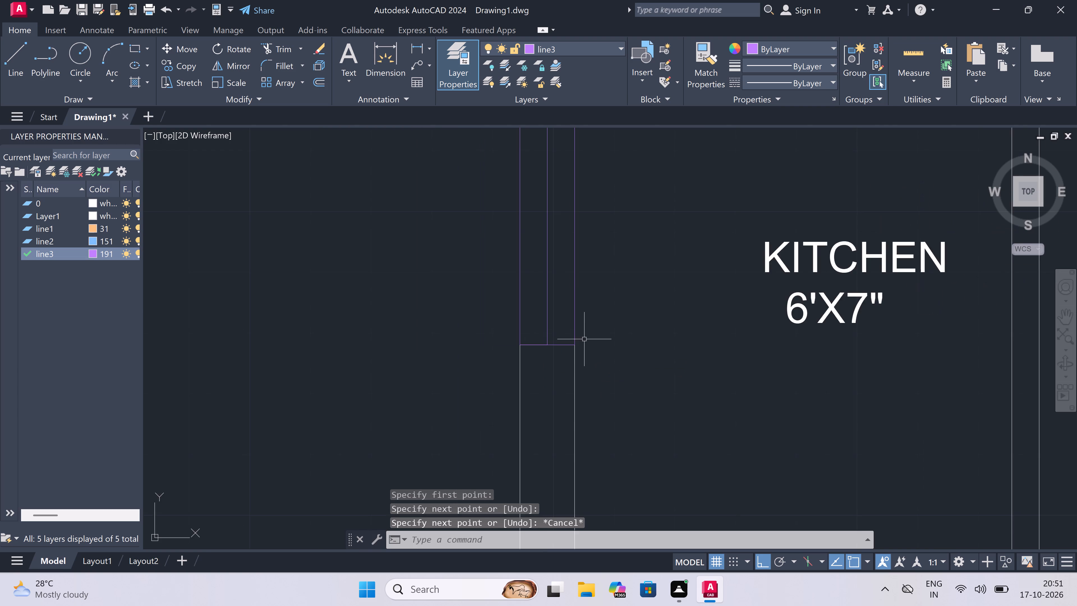
pyautogui.scroll(-3, 584, 339)
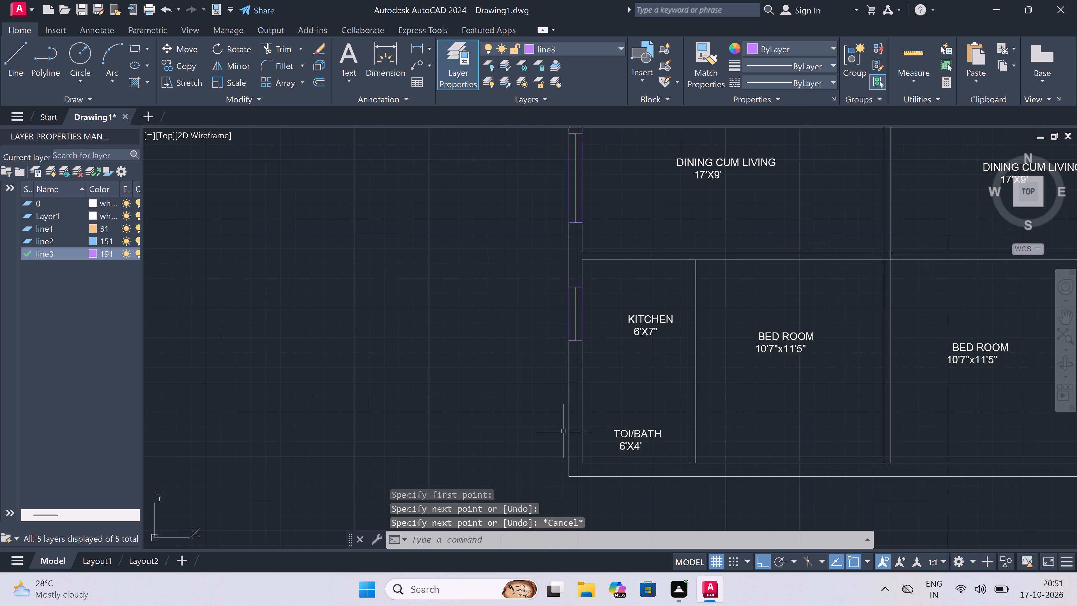
pyautogui.scroll(2, 563, 451)
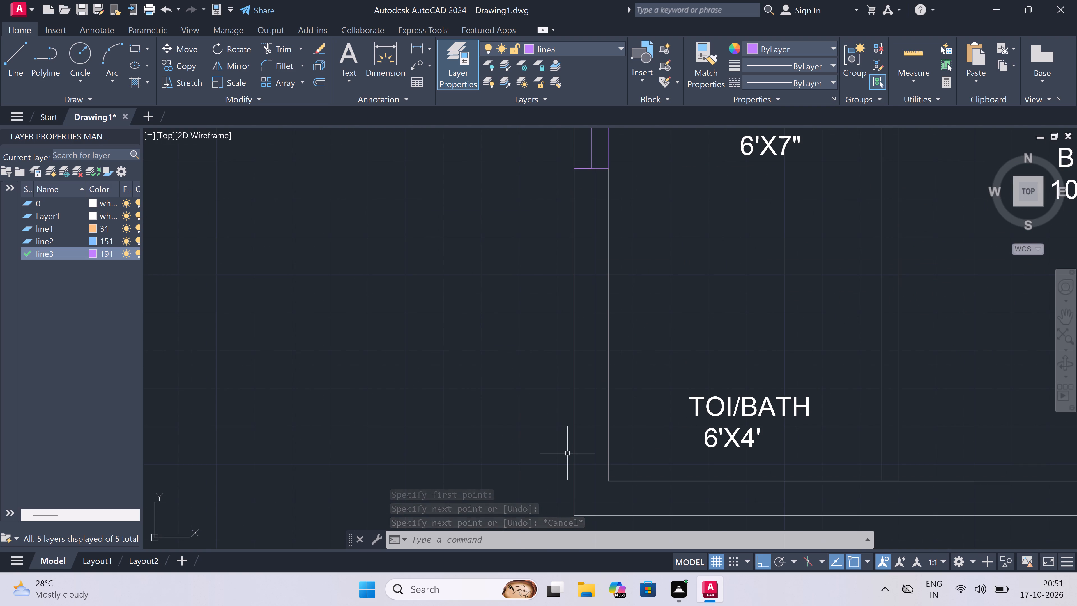
pyautogui.press('space')
pyautogui.click(569, 451)
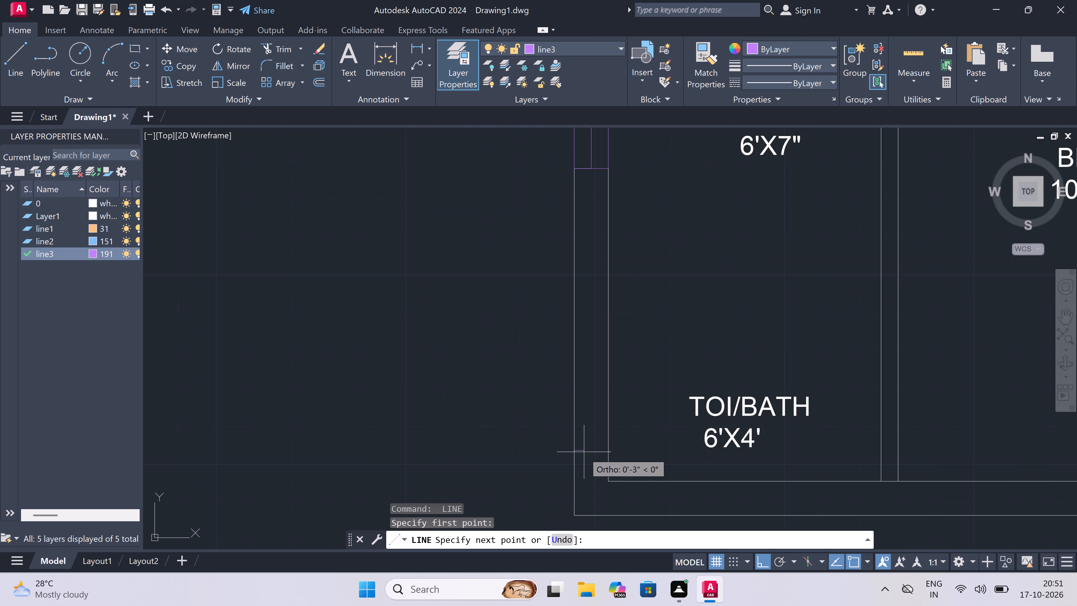
pyautogui.click(603, 451)
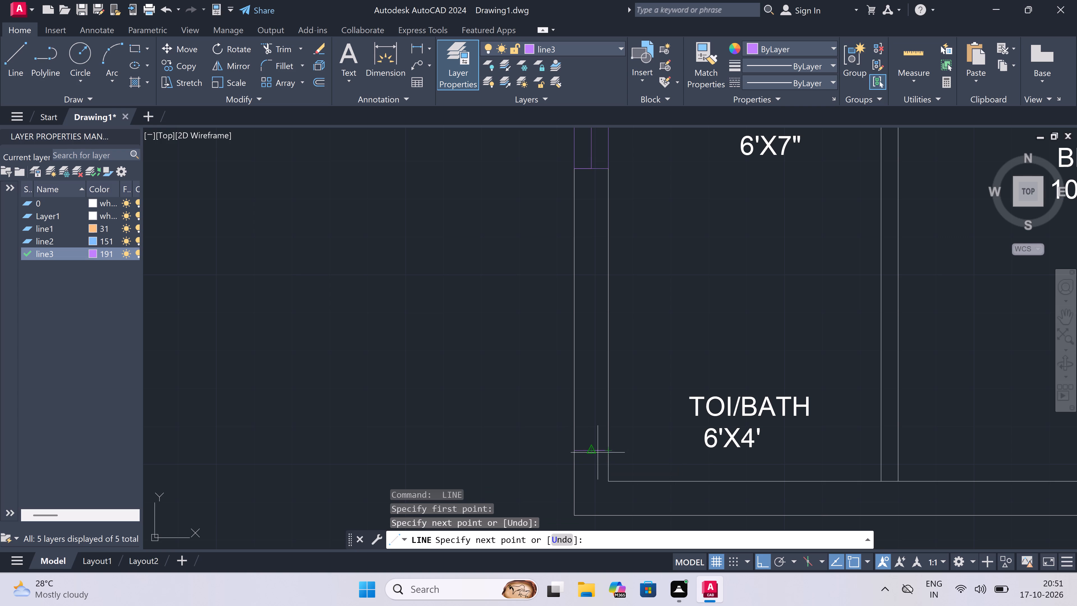
pyautogui.click(595, 450)
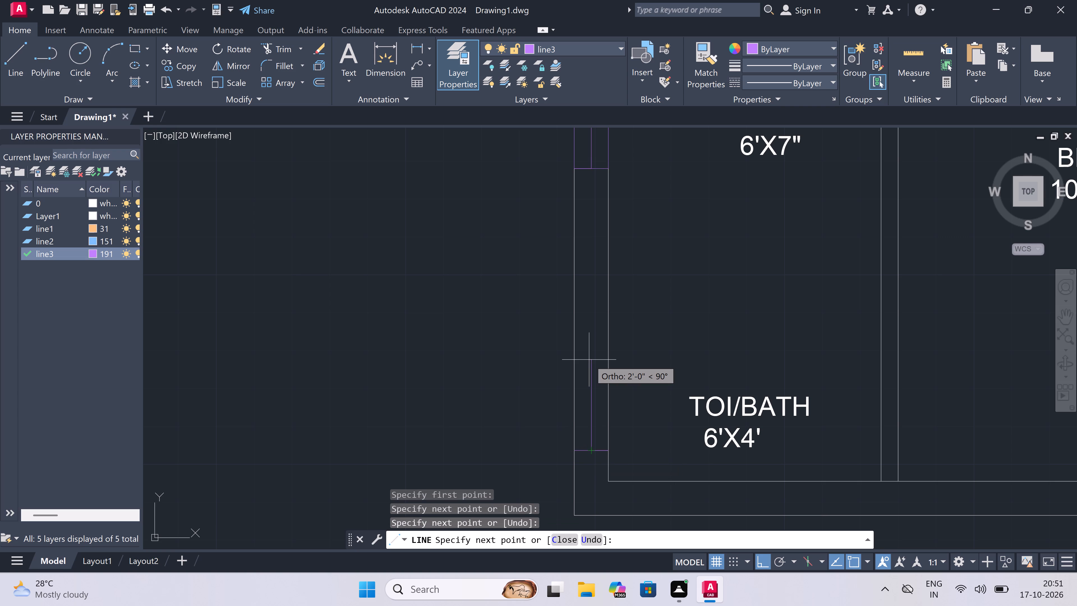
pyautogui.write("2'")
pyautogui.press('space')
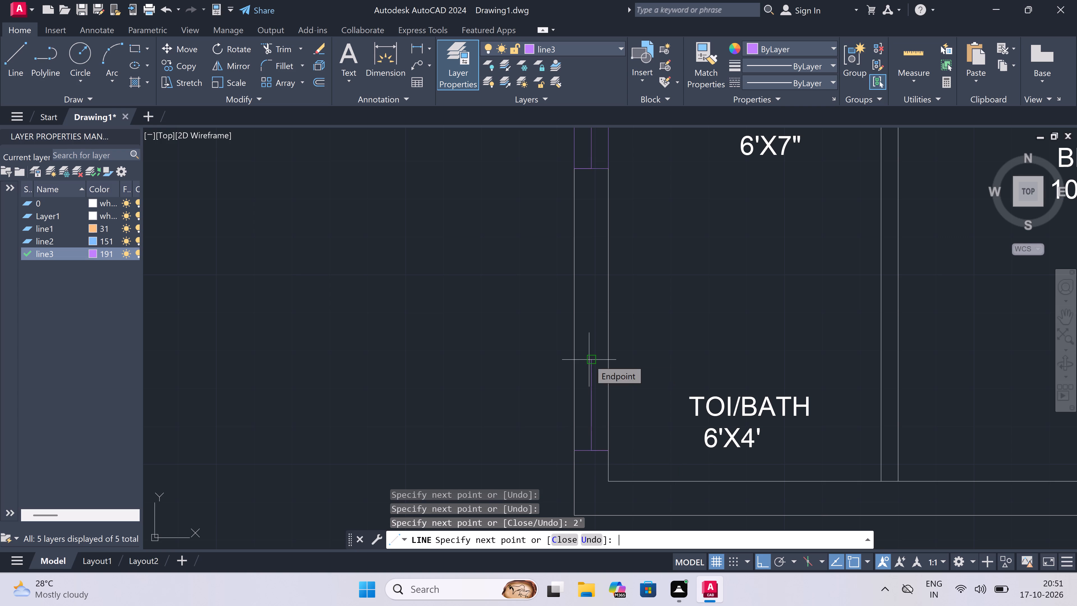
pyautogui.scroll(1, 589, 360)
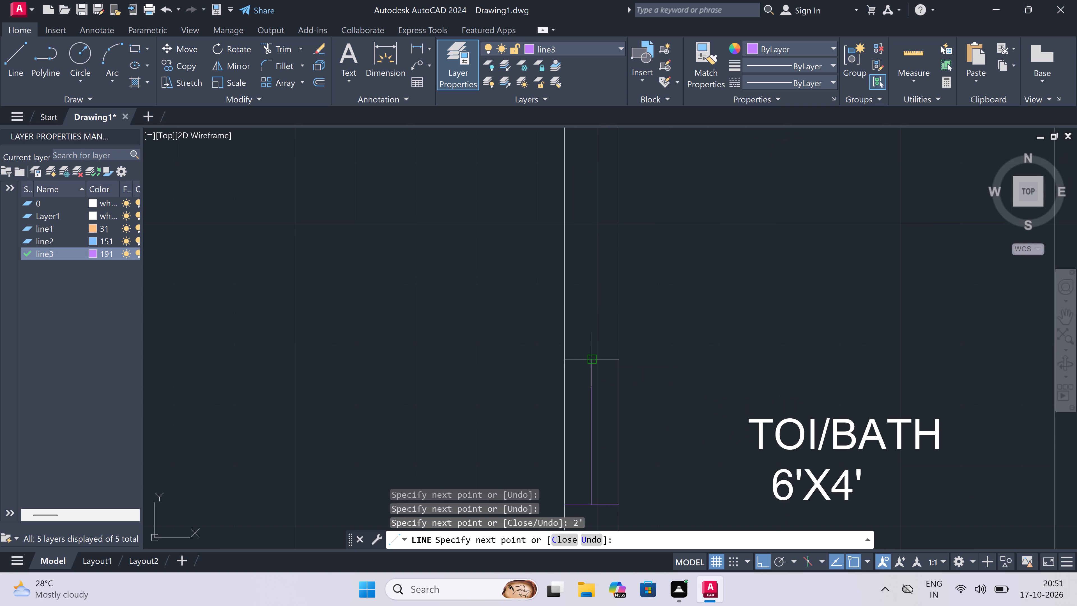
pyautogui.click(562, 361)
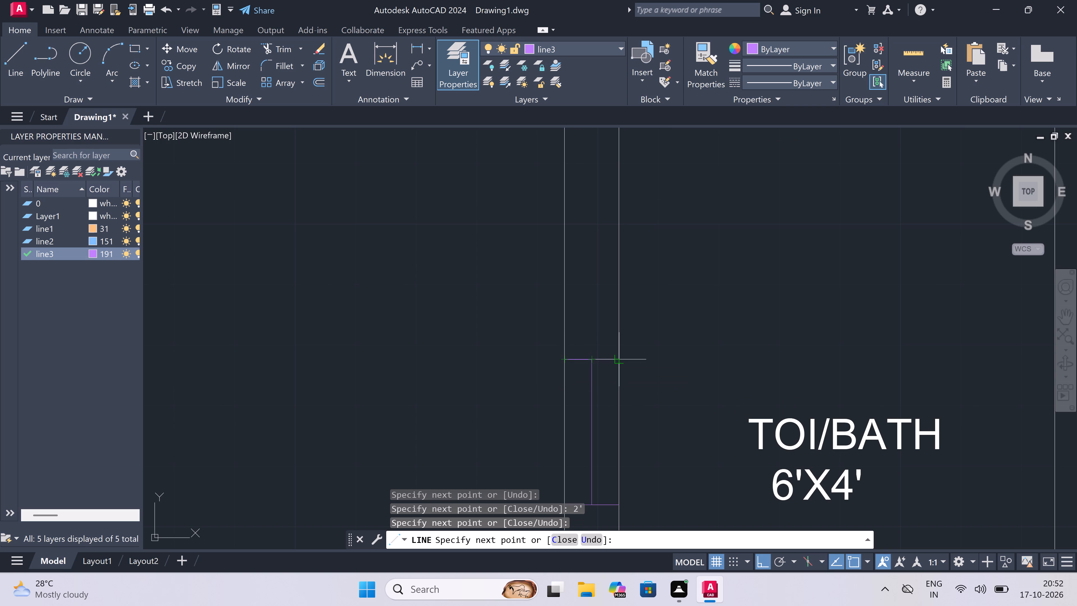
pyautogui.click(618, 357)
pyautogui.press('Escape')
# Trim the inner and outer wall lines between the two jamb lines of the lower-left TOI/BATH window.
pyautogui.scroll(-3, 591, 306)
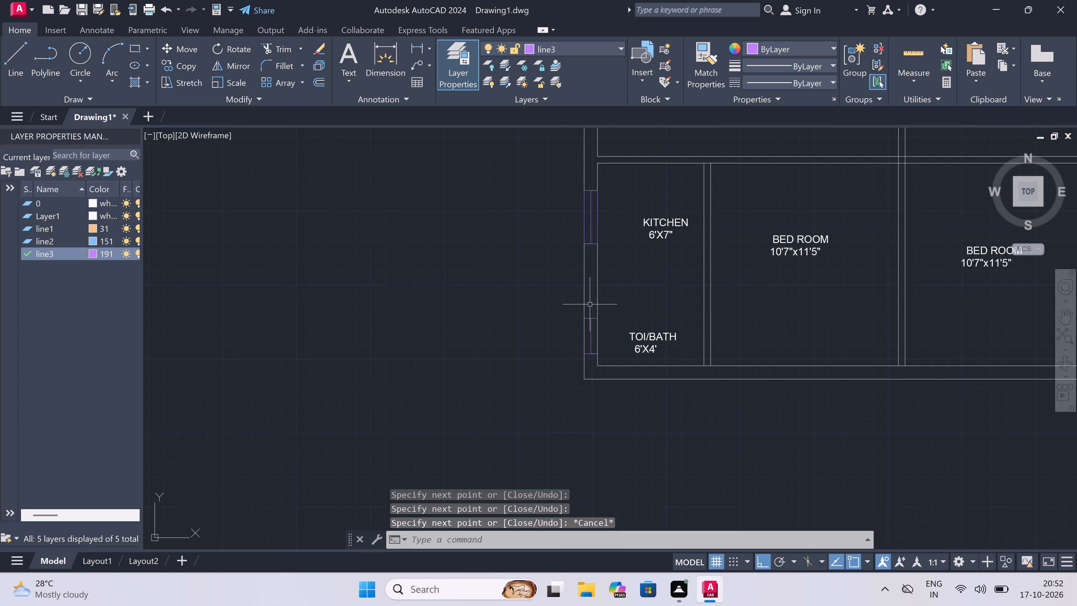
pyautogui.scroll(4, 593, 342)
pyautogui.scroll(-1, 593, 342)
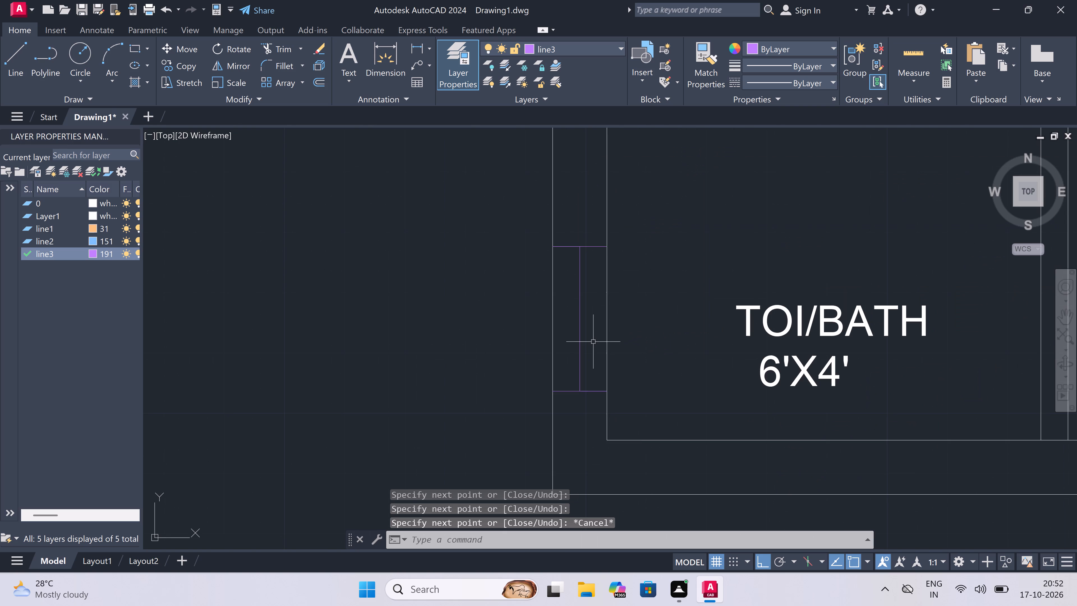
pyautogui.write('tr')
pyautogui.press('space')
pyautogui.click(593, 342)
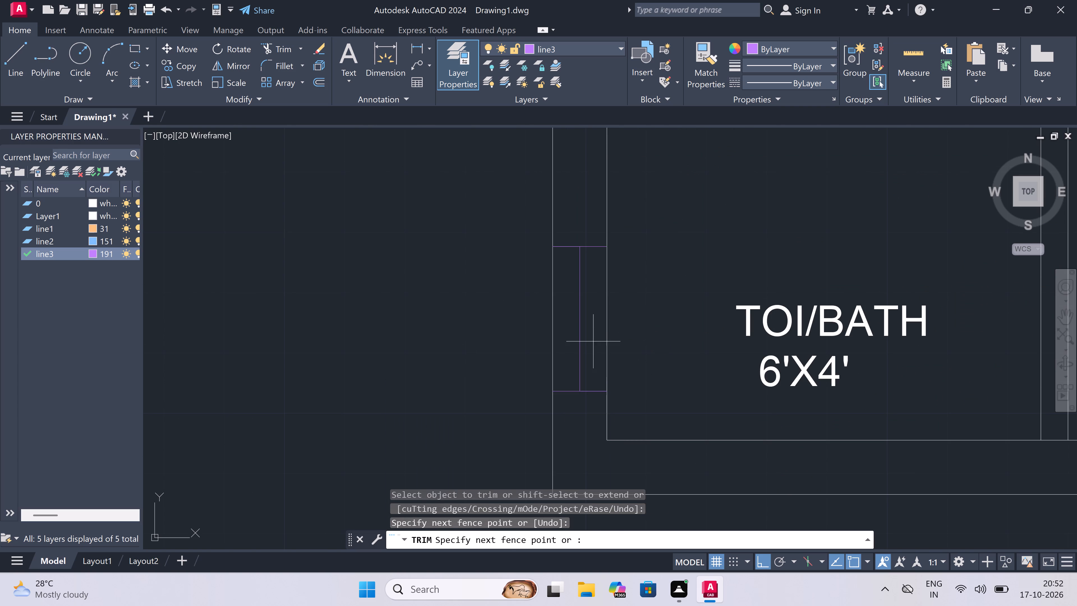
pyautogui.click(620, 326)
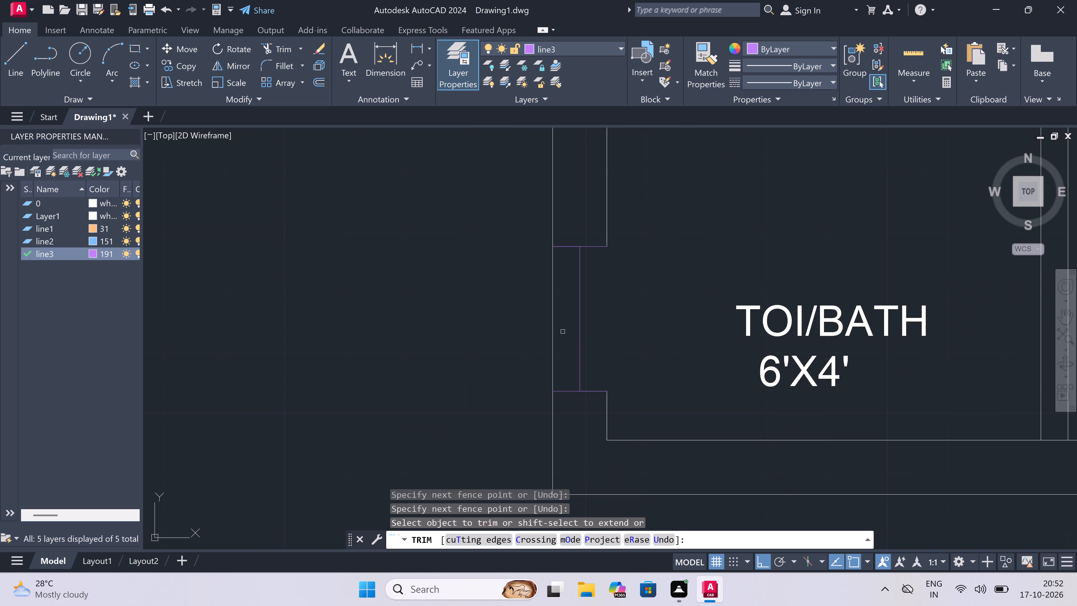
pyautogui.click(563, 331)
pyautogui.click(539, 346)
pyautogui.press('Escape')
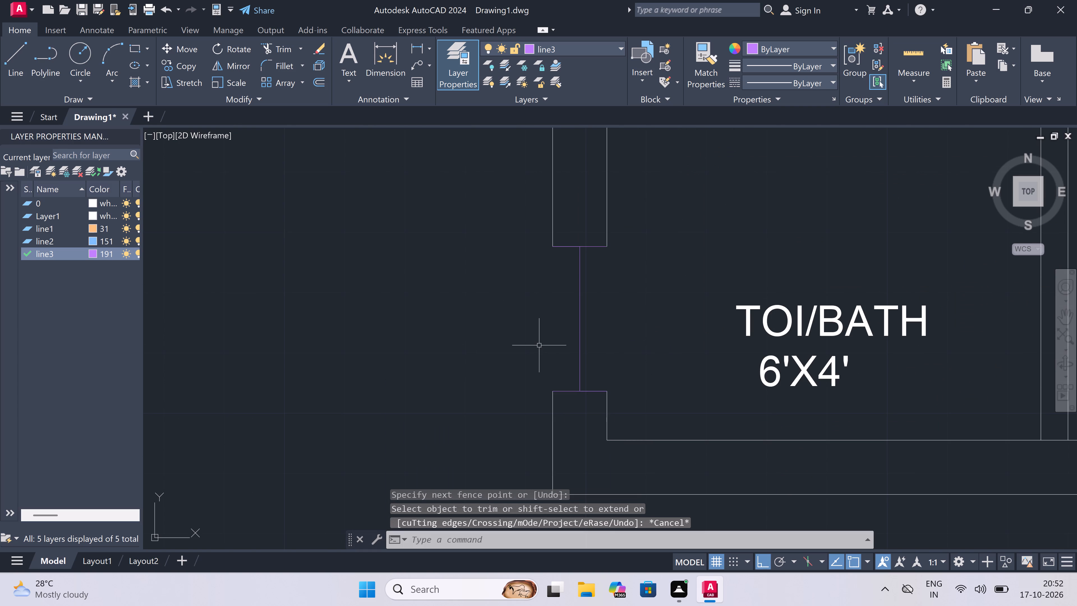
# Draw lines joining the jambs along the outer and inner wall faces of the lower-left TOI/BATH window opening.
pyautogui.write('l')
pyautogui.press('space')
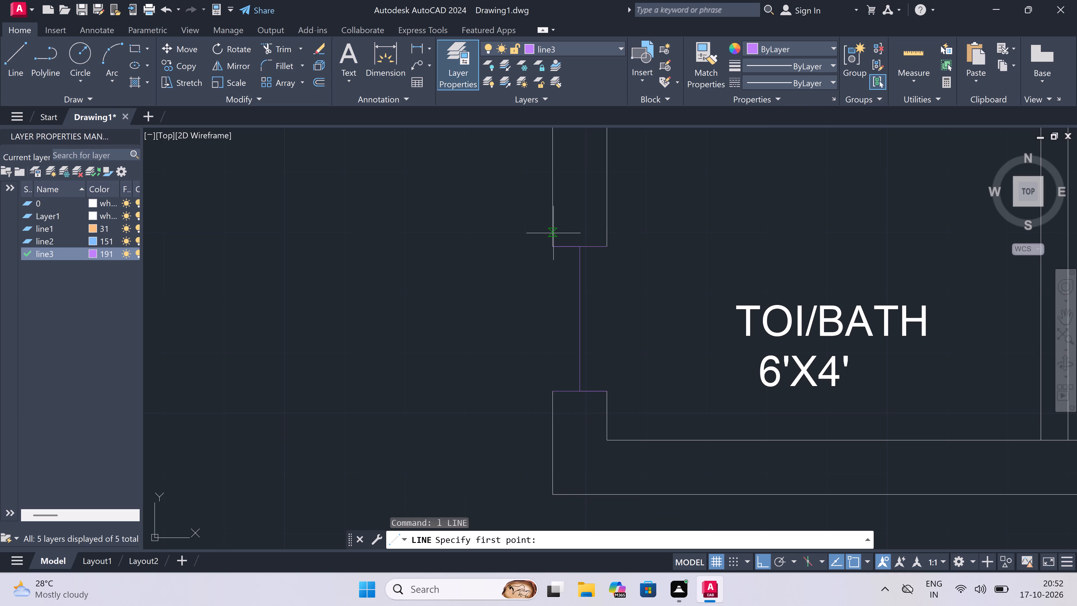
pyautogui.moveTo(553, 250); pyautogui.dragTo(557, 252)
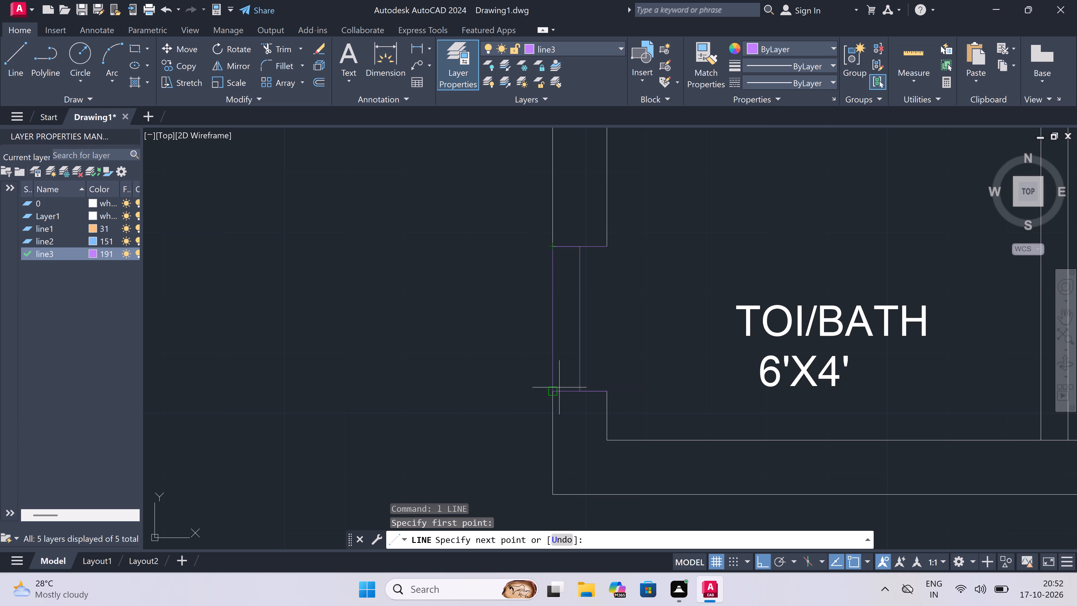
pyautogui.click(558, 392)
pyautogui.press('Escape')
pyautogui.press('space')
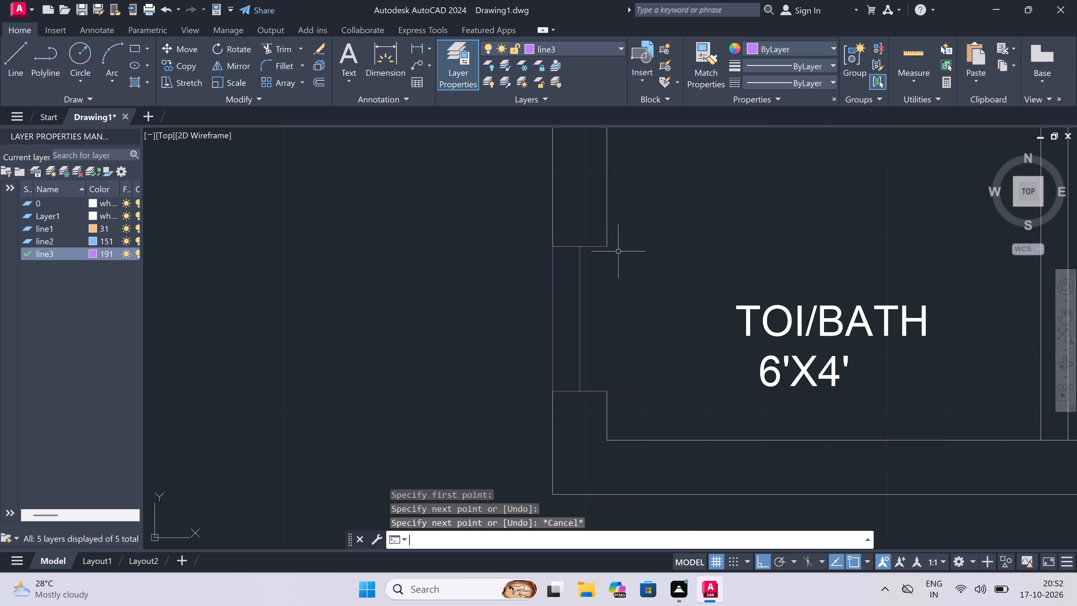
pyautogui.click(611, 246)
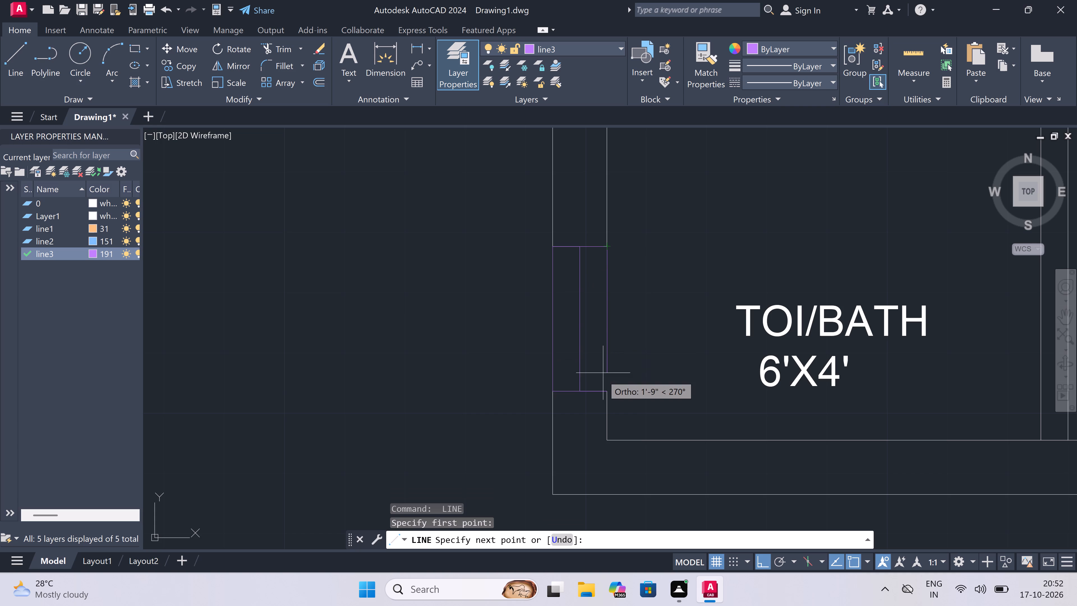
pyautogui.click(604, 389)
pyautogui.press('Escape')
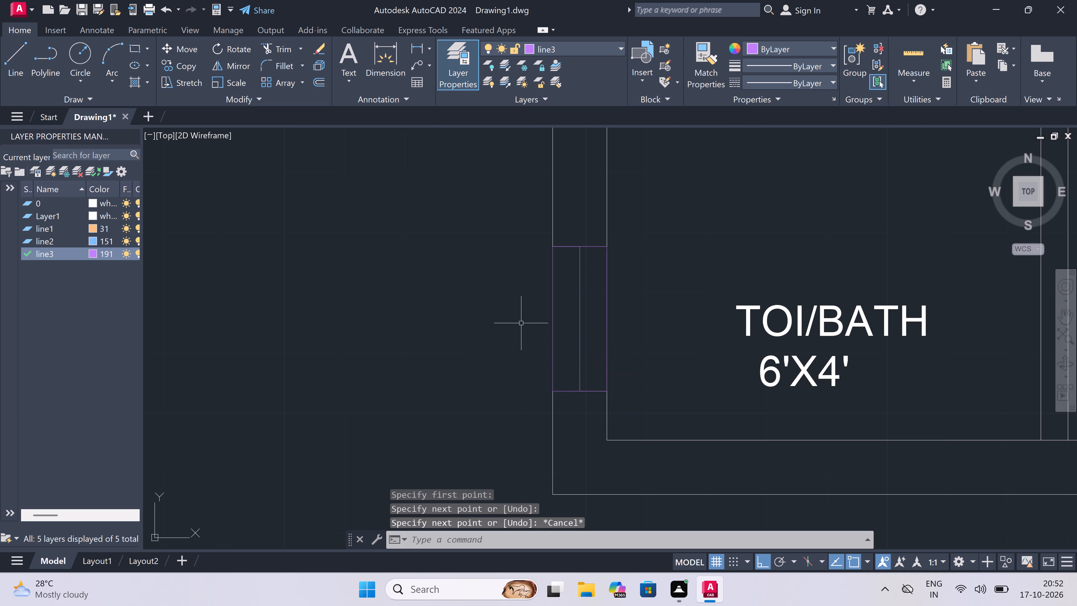
# Draw the lower-left BED ROOM window in the bottom outer wall: a 5' line along the wall's centre with a jamb line across each end.
pyautogui.scroll(-6, 521, 323)
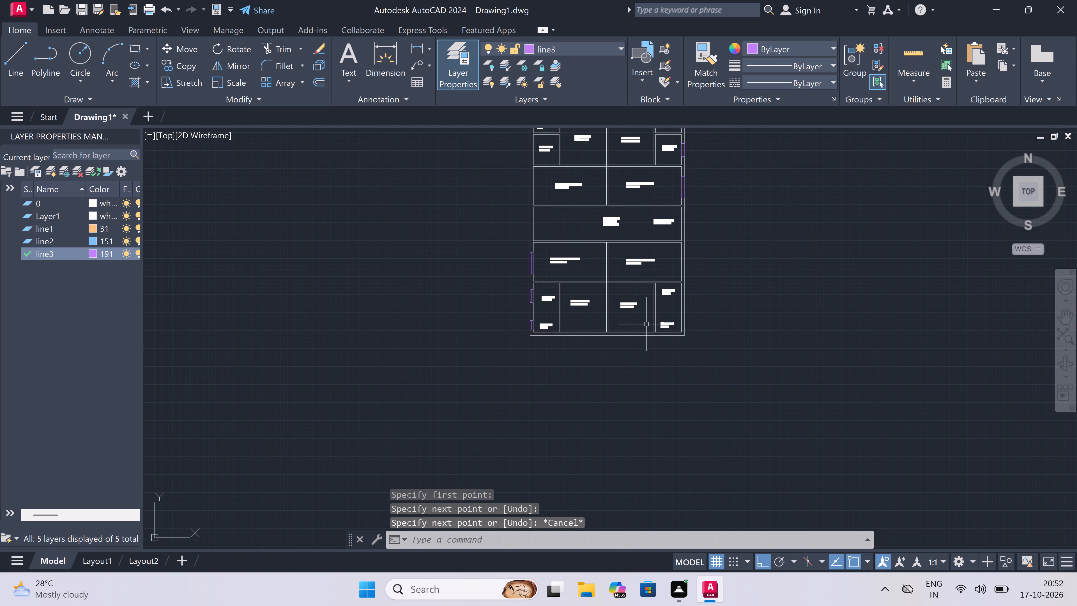
pyautogui.scroll(2, 681, 322)
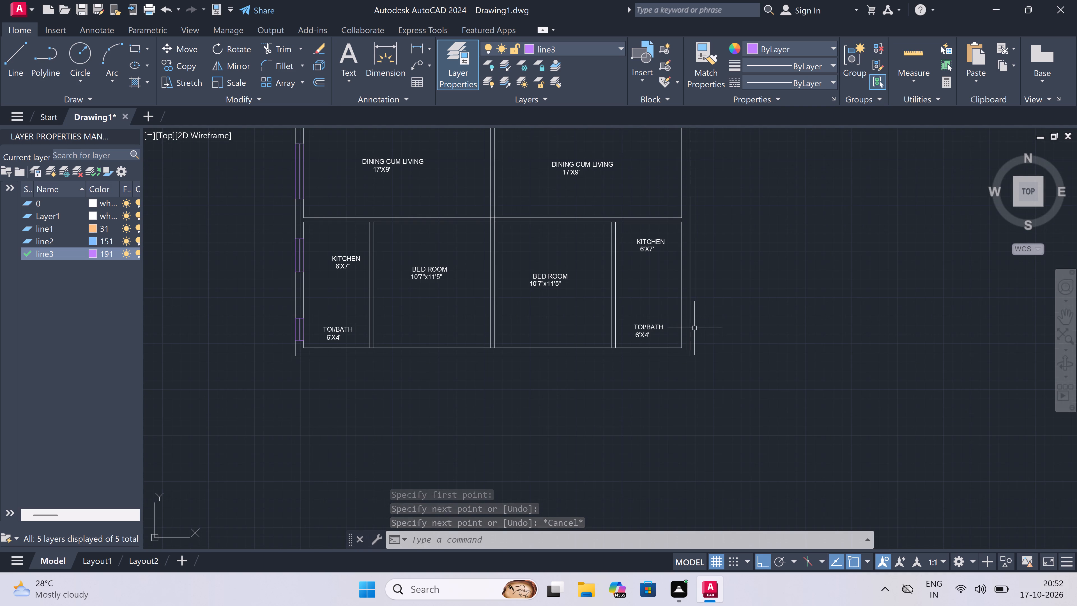
pyautogui.scroll(3, 376, 355)
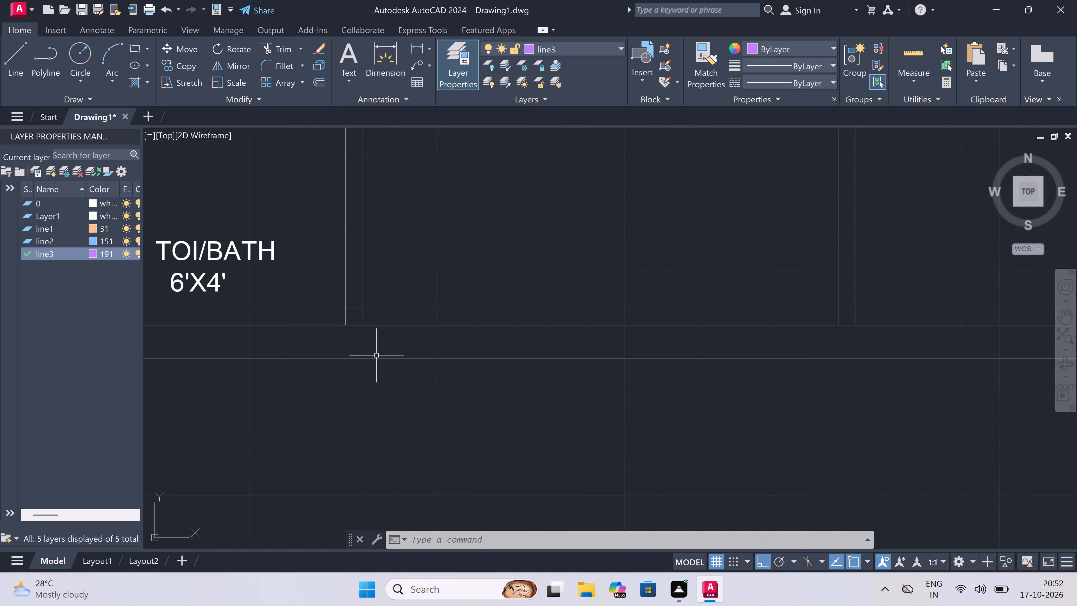
pyautogui.press('space')
pyautogui.doubleClick(431, 326)
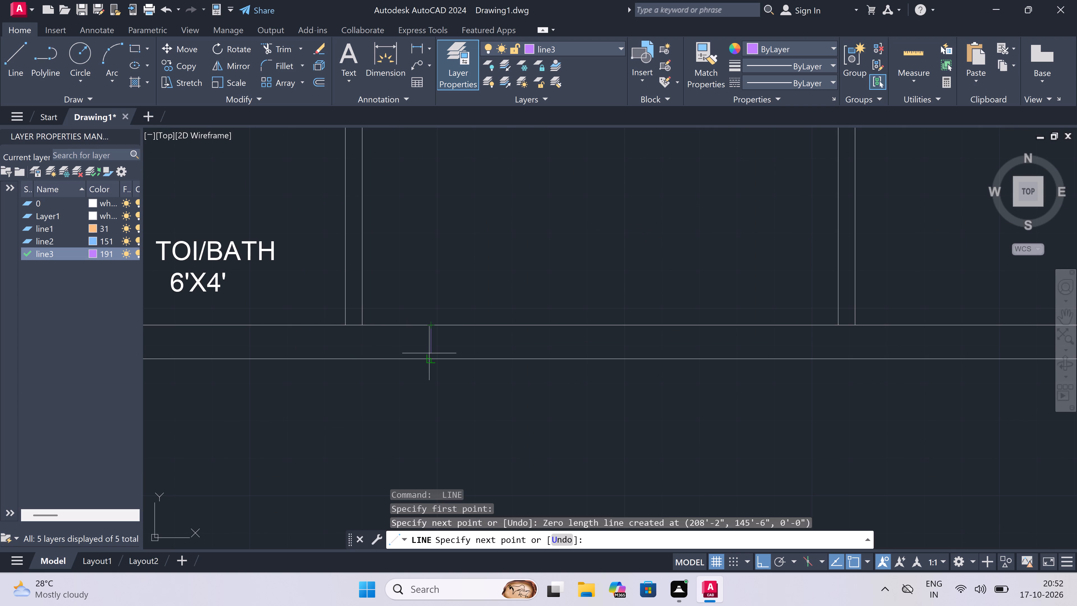
pyautogui.moveTo(429, 353); pyautogui.dragTo(429, 356)
pyautogui.doubleClick(429, 338)
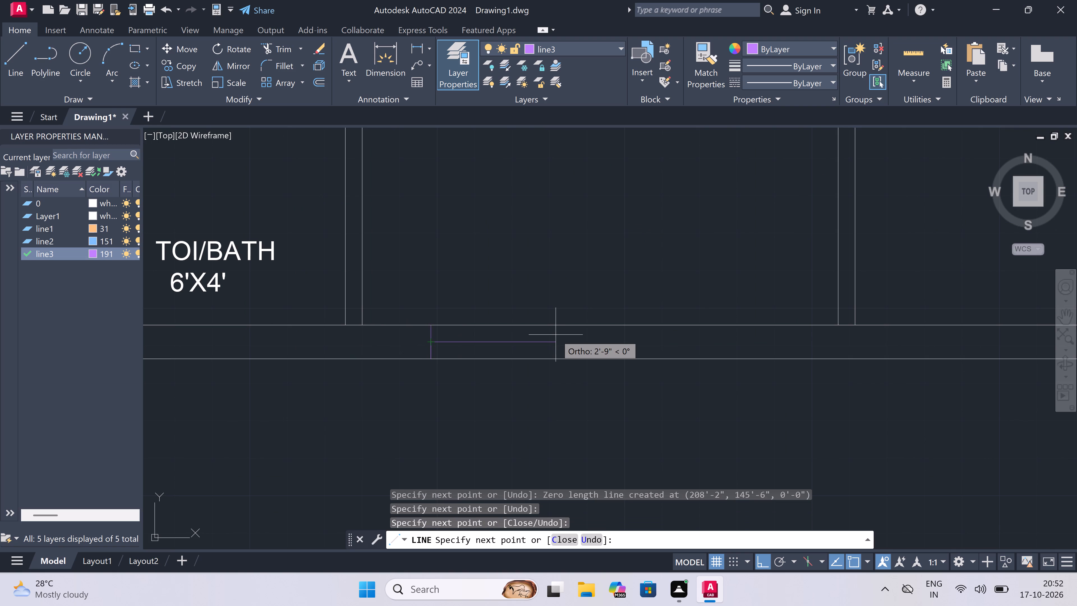
pyautogui.write("5'")
pyautogui.press('space')
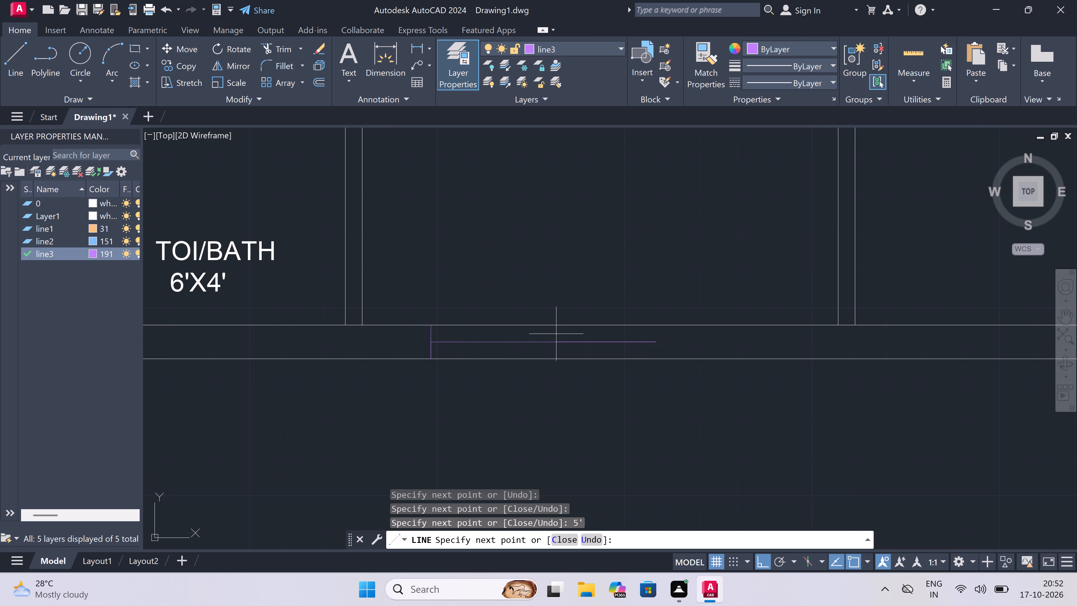
pyautogui.click(653, 326)
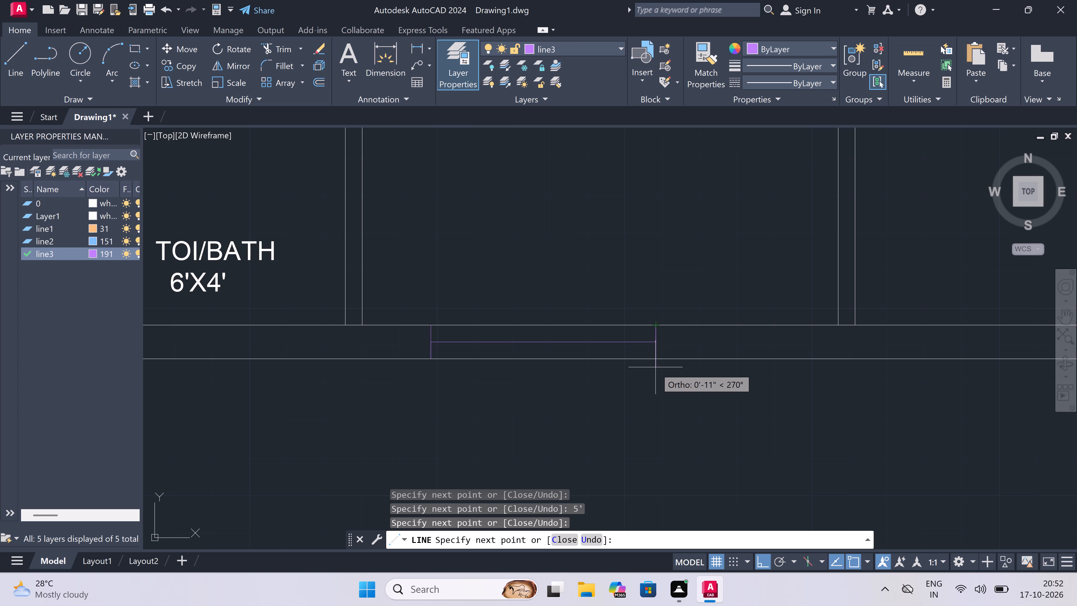
pyautogui.doubleClick(654, 362)
pyautogui.press('Escape')
# Trim the inner and outer wall lines between the two jamb lines of the lower-left BED ROOM window.
pyautogui.press('t')
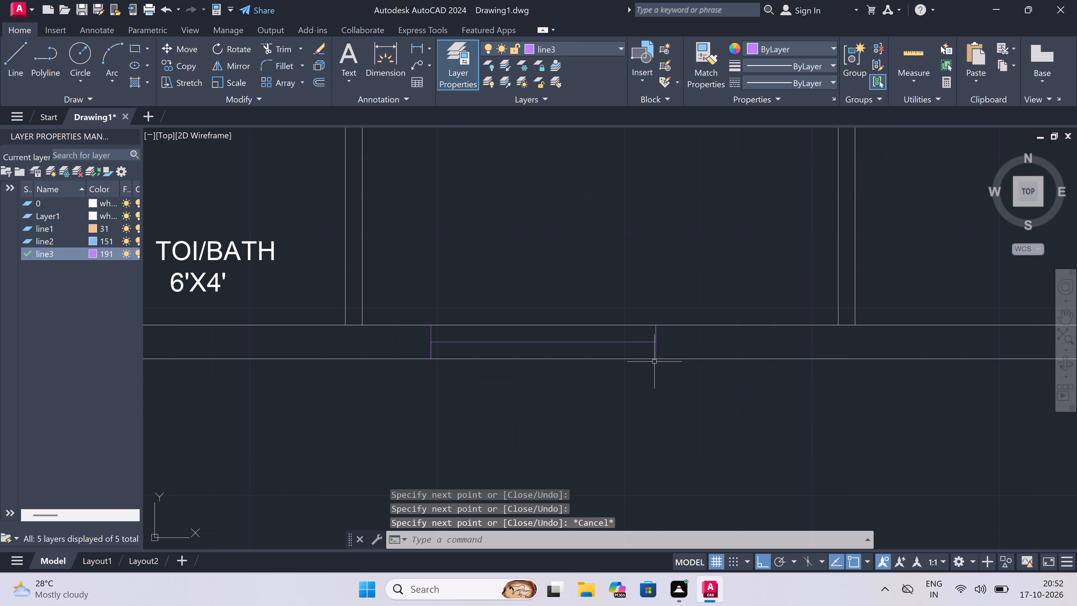
pyautogui.press('r')
pyautogui.press('space')
pyautogui.click(615, 360)
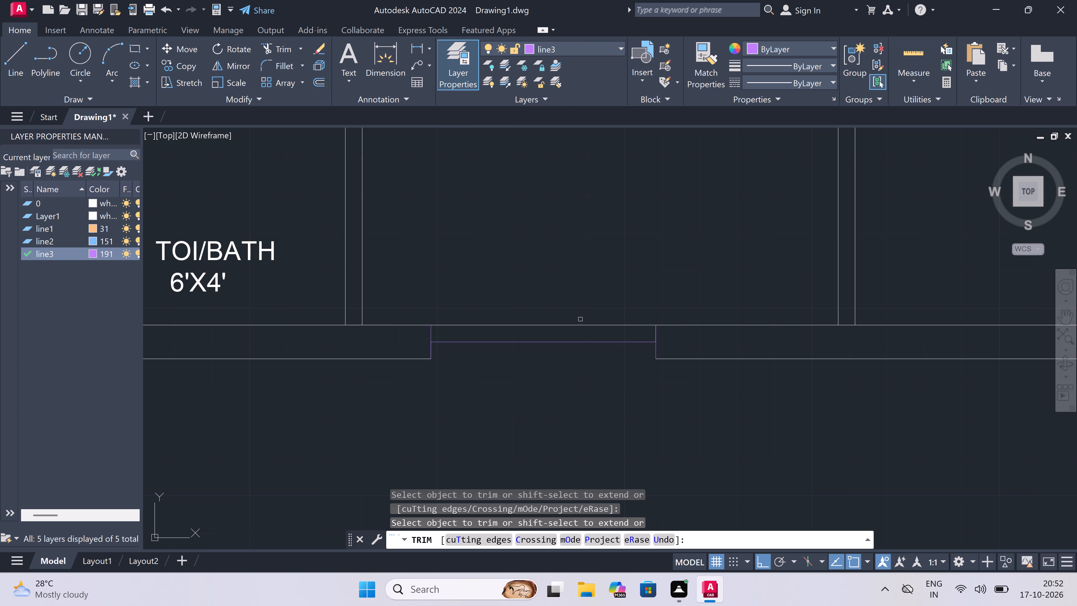
pyautogui.click(581, 327)
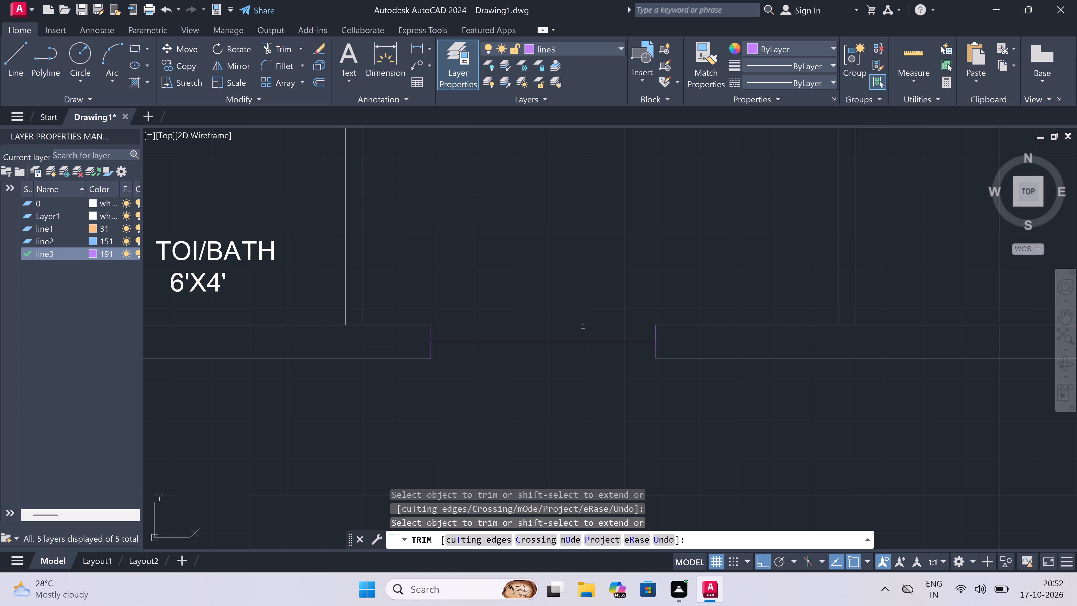
pyautogui.press('Escape')
# Draw lines joining the jambs along the inner and outer wall faces of the lower-left BED ROOM window opening.
pyautogui.write('l')
pyautogui.press('space')
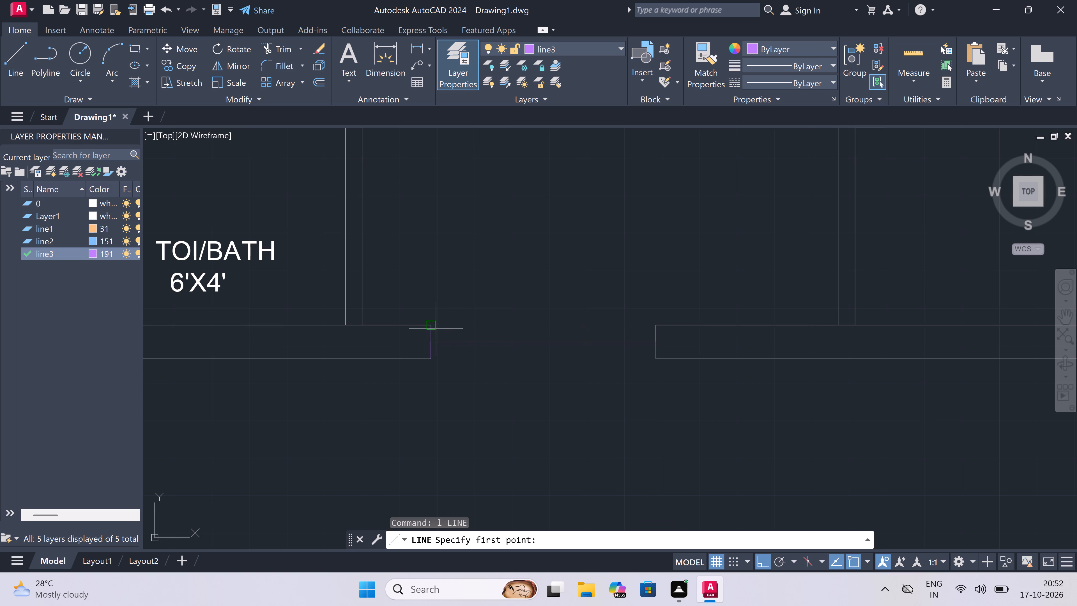
pyautogui.moveTo(427, 326); pyautogui.dragTo(427, 323)
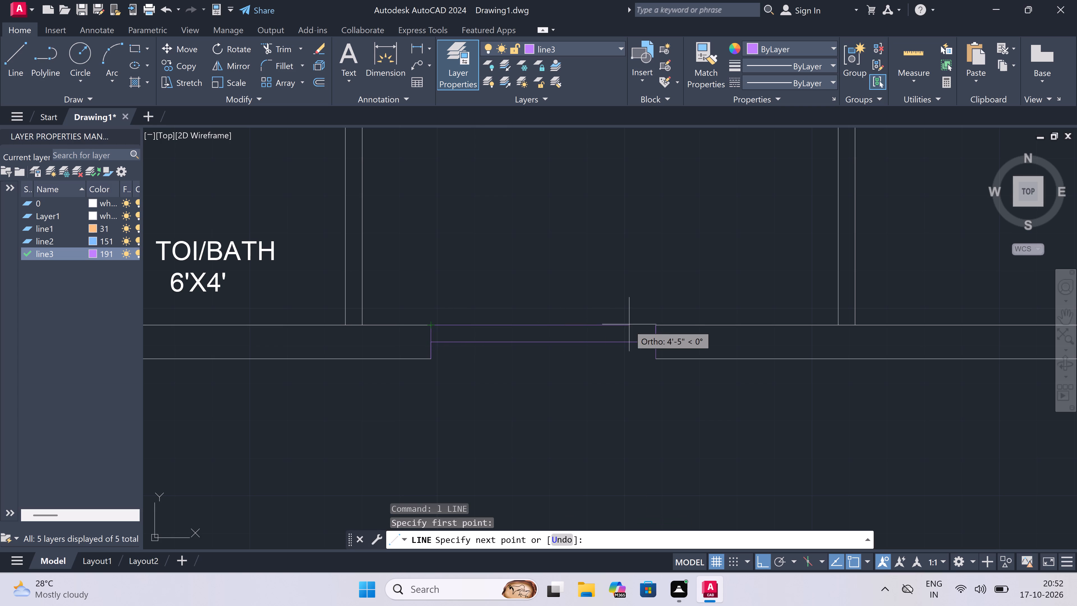
pyautogui.click(650, 324)
pyautogui.press('Escape')
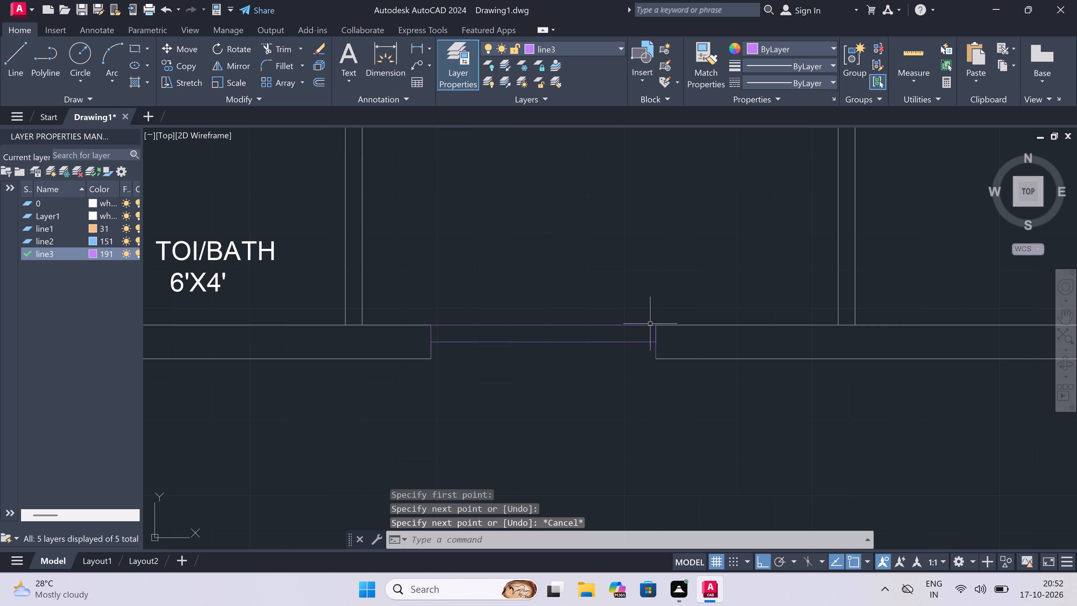
pyautogui.press('space')
pyautogui.click(658, 361)
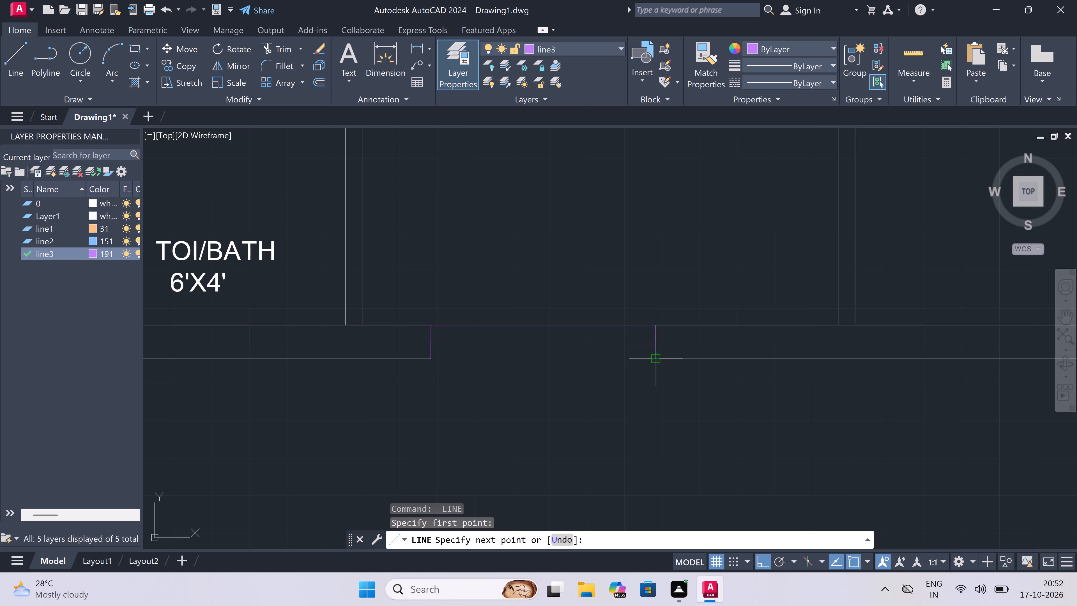
pyautogui.click(432, 364)
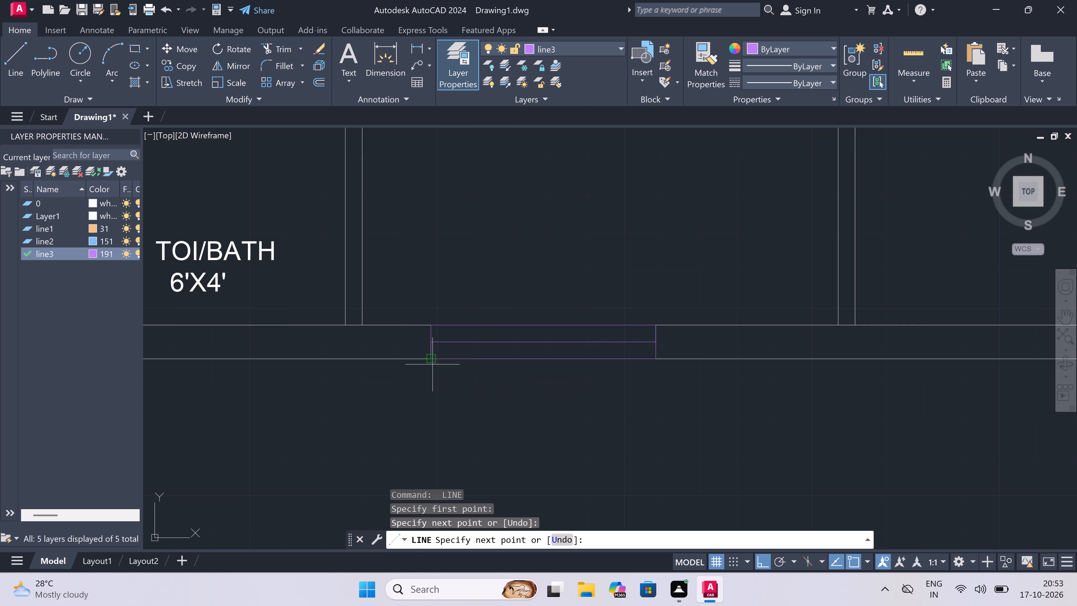
pyautogui.press('Escape')
# Trim the bottom wall's inner line between the partition faces at the three lower partition junctions.
pyautogui.write('tr')
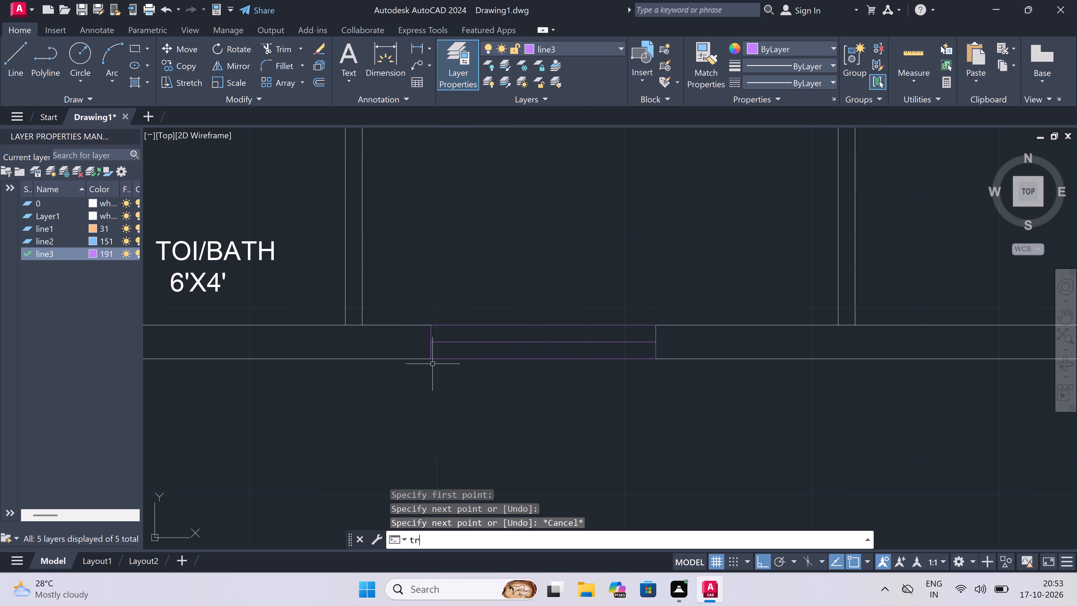
pyautogui.press('space')
pyautogui.scroll(3, 357, 332)
pyautogui.click(357, 332)
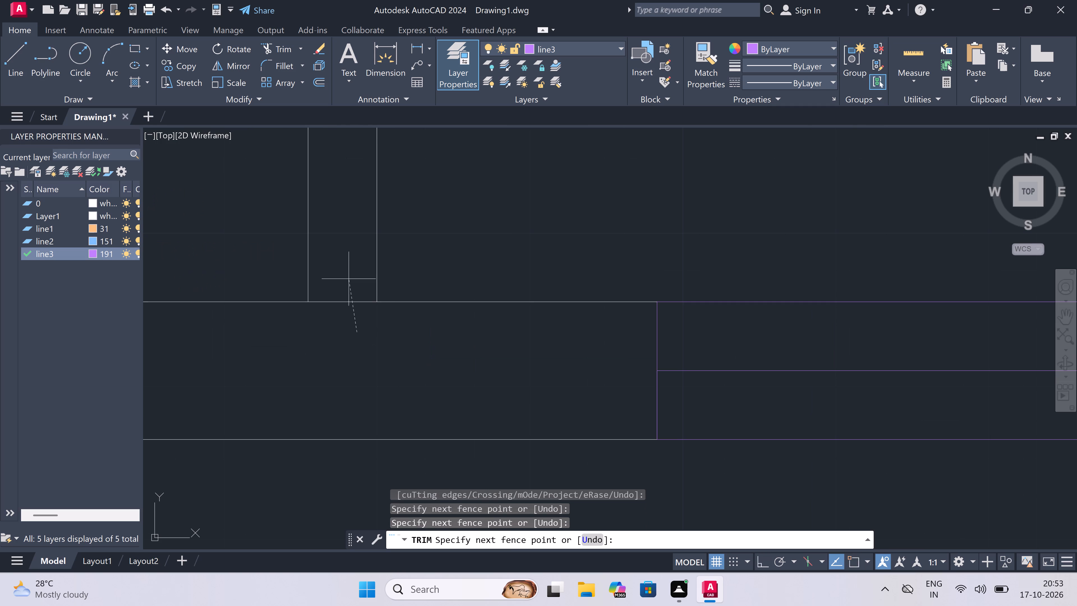
pyautogui.doubleClick(348, 274)
pyautogui.scroll(-9, 348, 276)
pyautogui.scroll(3, 401, 281)
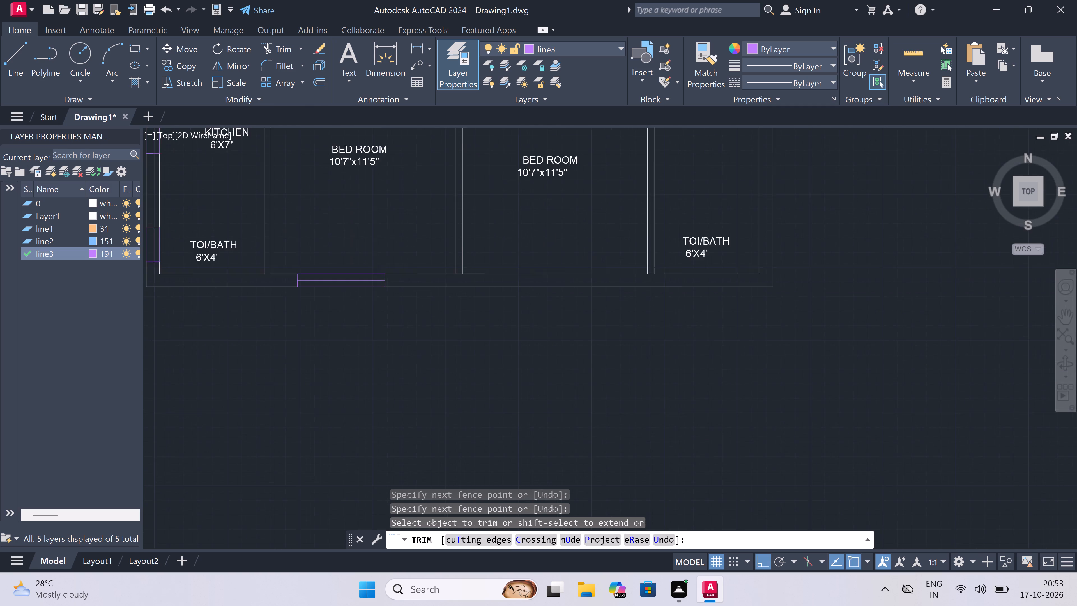
pyautogui.scroll(3, 493, 264)
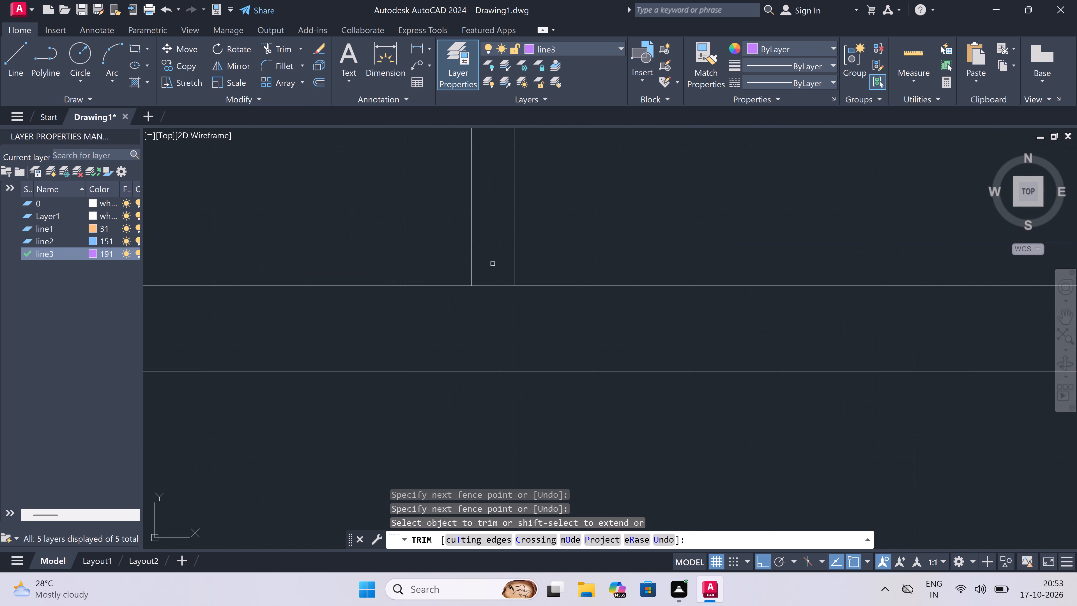
pyautogui.click(493, 264)
pyautogui.click(491, 313)
pyautogui.scroll(-5, 491, 313)
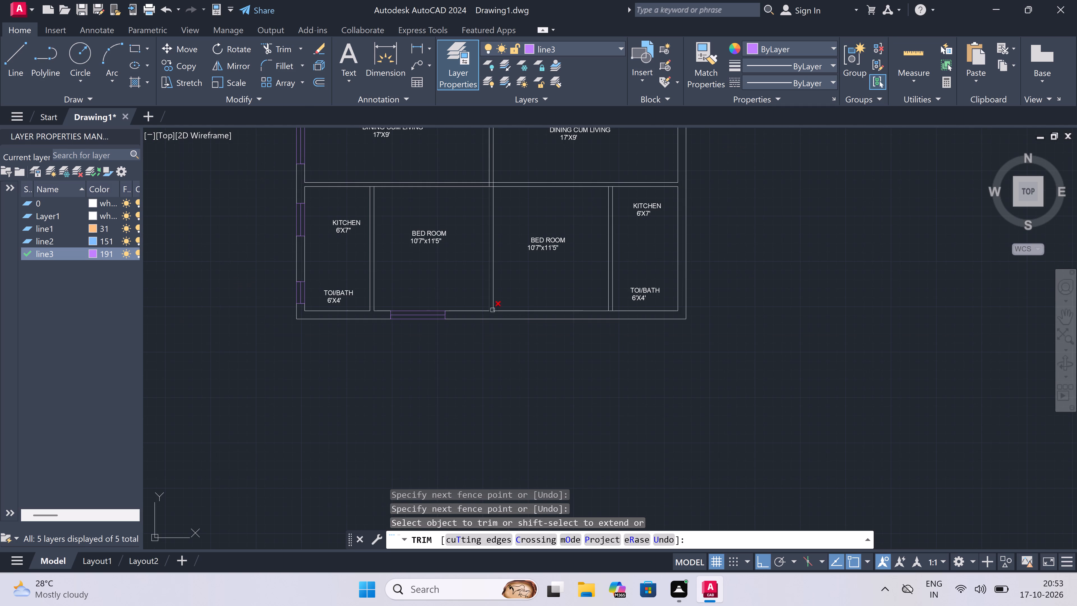
pyautogui.scroll(4, 611, 313)
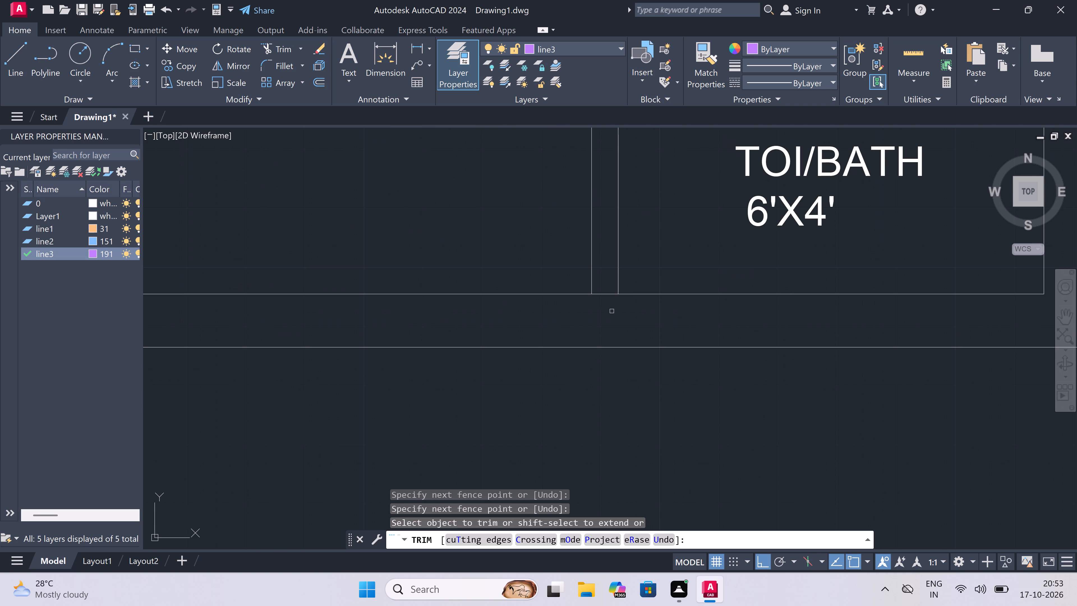
pyautogui.doubleClick(612, 311)
pyautogui.click(609, 290)
pyautogui.scroll(-4, 608, 290)
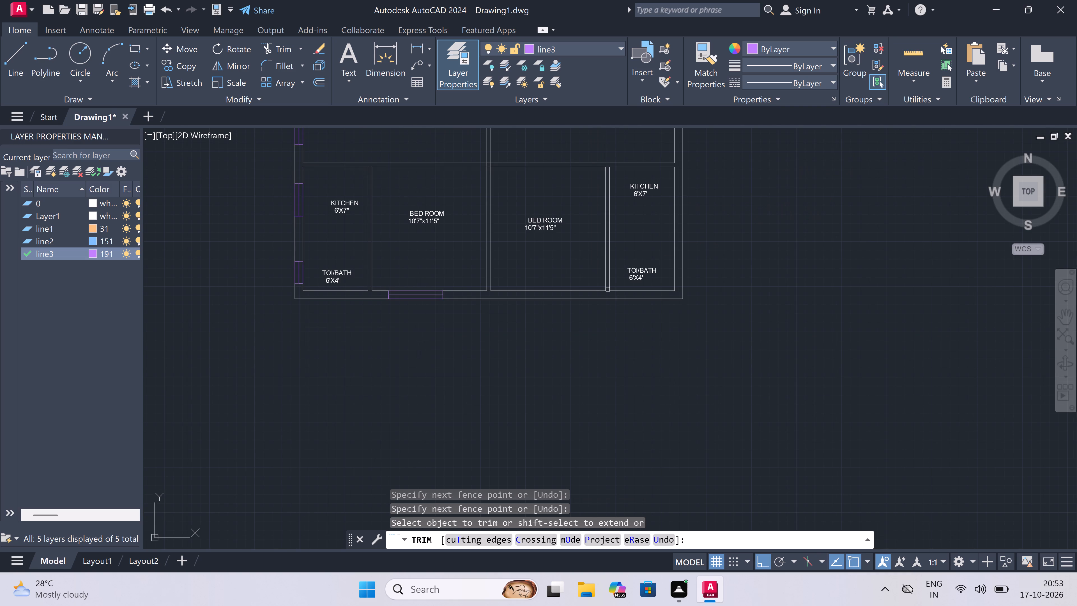
pyautogui.press('Escape')
# Offset the bottom wall's inner line 4' upward in both lower TOI/BATH rooms to separate them from the kitchens.
pyautogui.scroll(-1, 608, 290)
pyautogui.scroll(2, 617, 274)
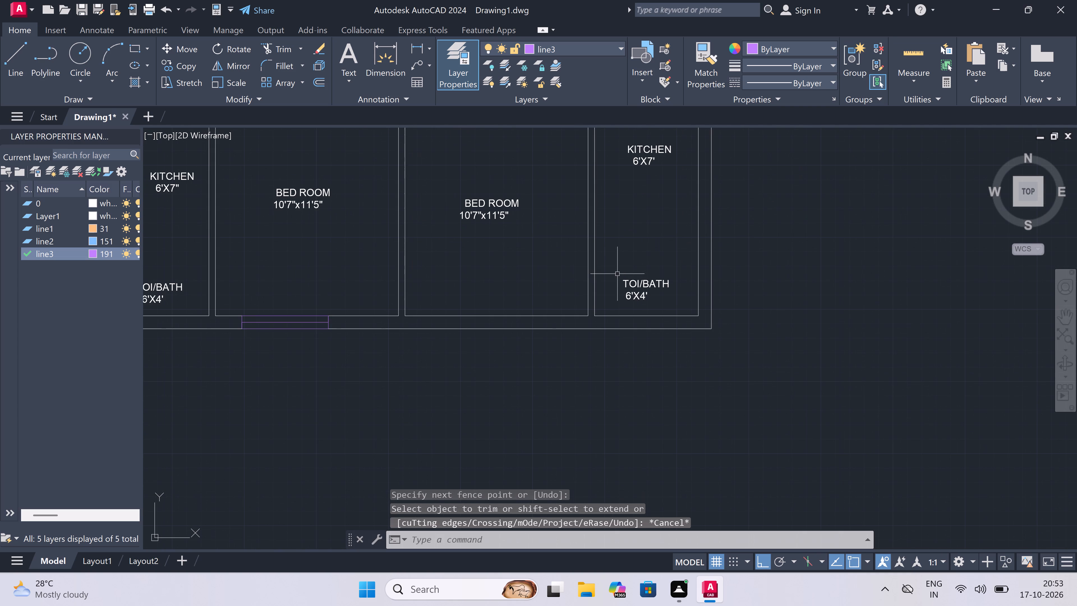
pyautogui.press('o')
pyautogui.press('space')
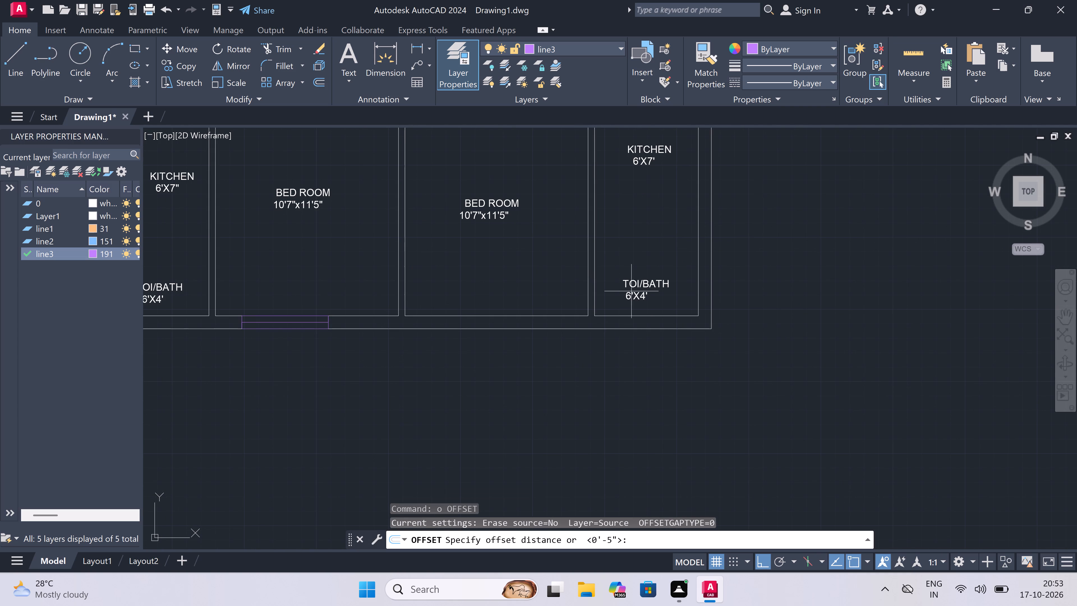
pyautogui.scroll(1, 650, 302)
pyautogui.click(652, 323)
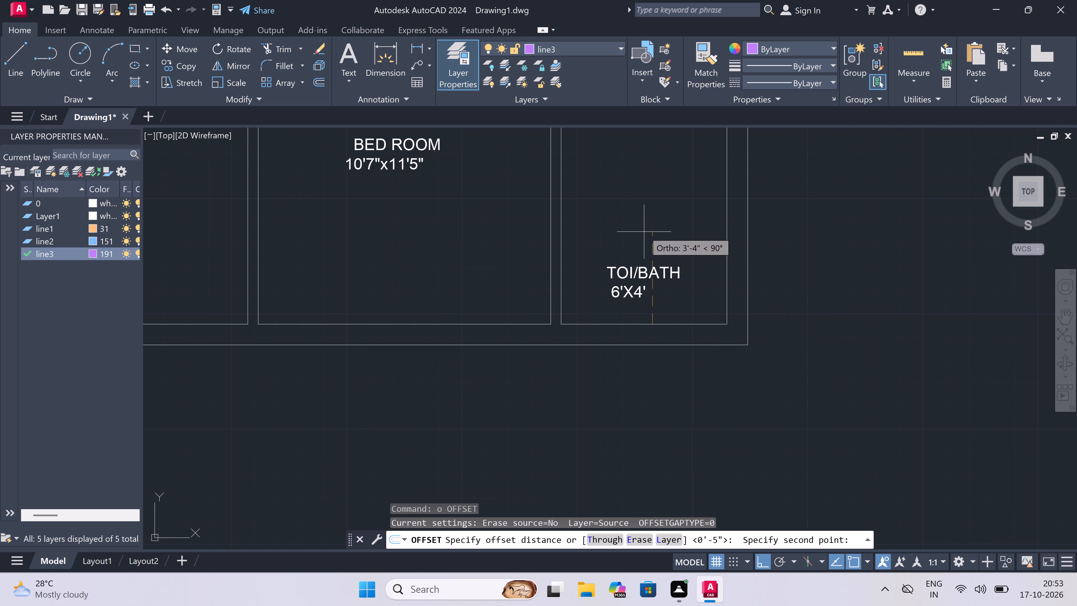
pyautogui.write("4'")
pyautogui.press('space')
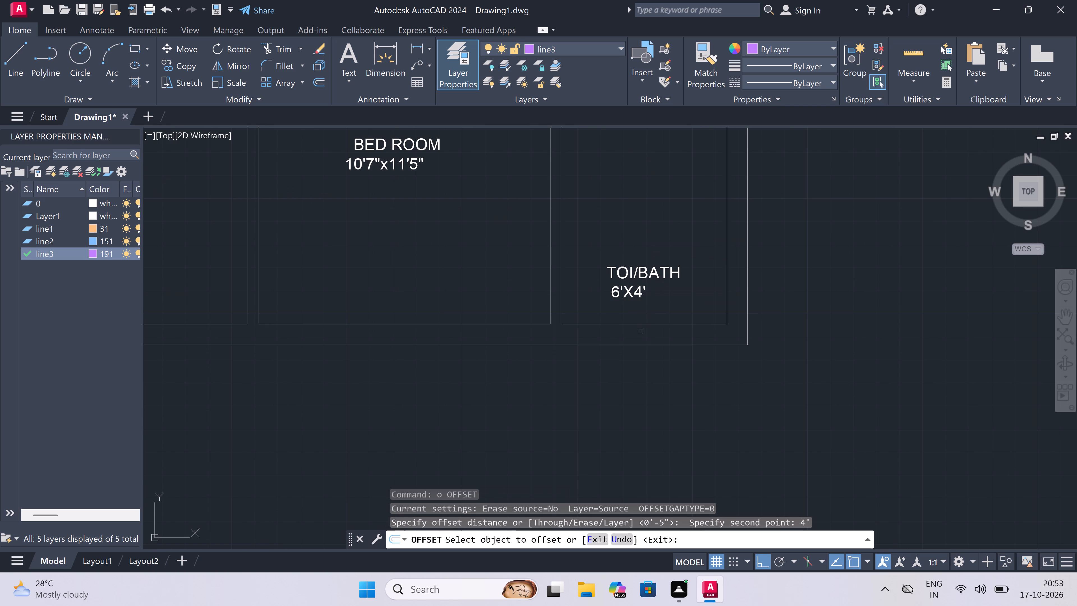
pyautogui.click(626, 323)
pyautogui.doubleClick(615, 280)
pyautogui.scroll(-4, 614, 280)
pyautogui.scroll(1, 532, 293)
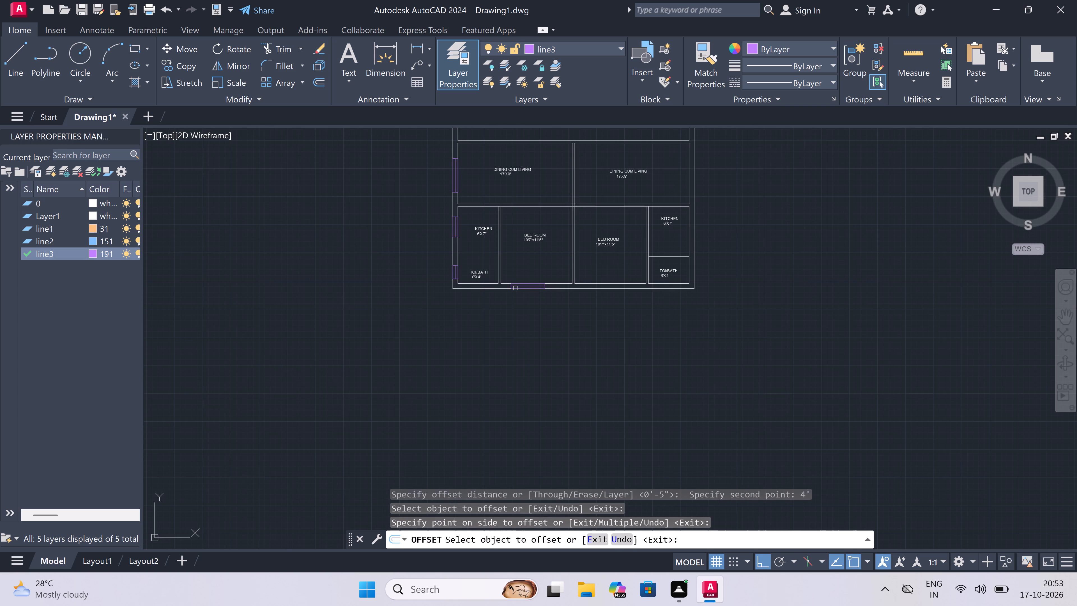
pyautogui.scroll(2, 478, 288)
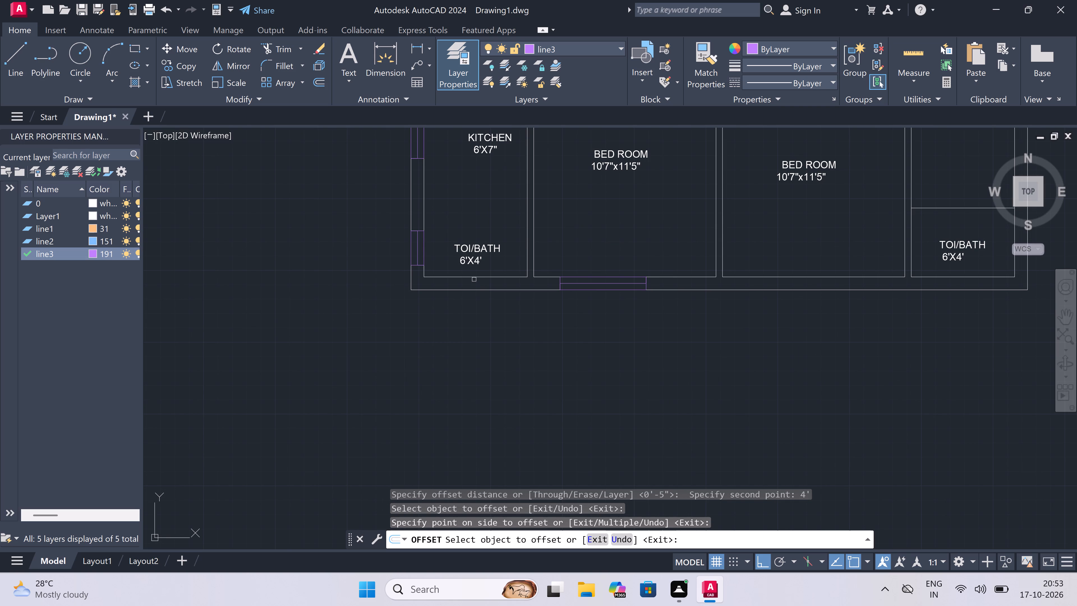
pyautogui.click(473, 277)
pyautogui.doubleClick(456, 232)
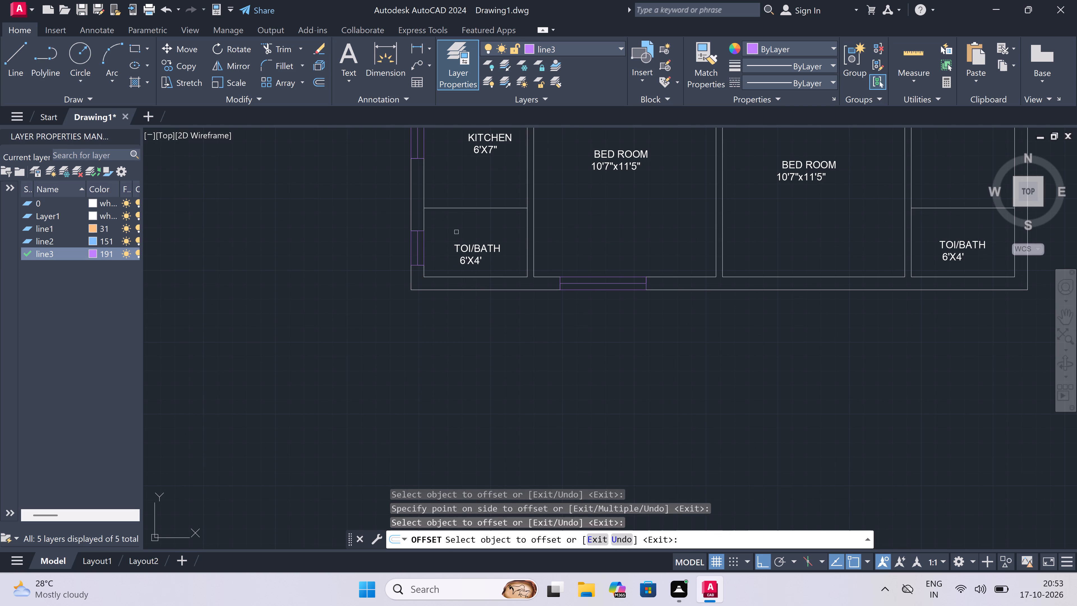
pyautogui.press('Escape')
# Offset the dividing line between kitchen and TOI/BATH 4.5" toward the kitchen in both lower units.
pyautogui.scroll(-3, 457, 234)
pyautogui.scroll(4, 457, 223)
pyautogui.press('space')
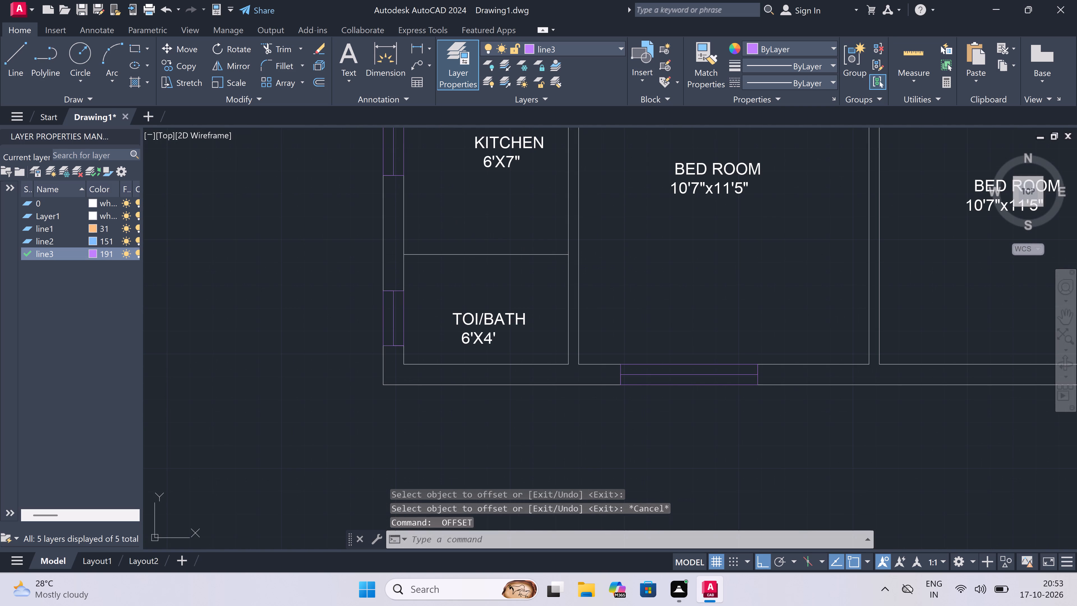
pyautogui.click(458, 253)
pyautogui.write('4.5"')
pyautogui.press('space')
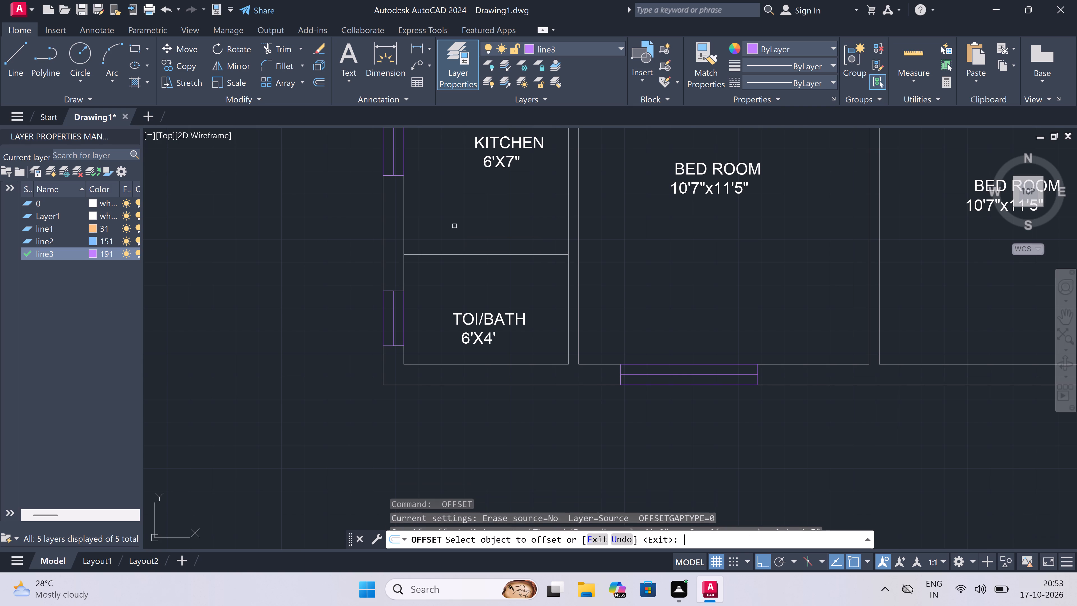
pyautogui.click(457, 255)
pyautogui.click(456, 243)
pyautogui.scroll(-1, 456, 242)
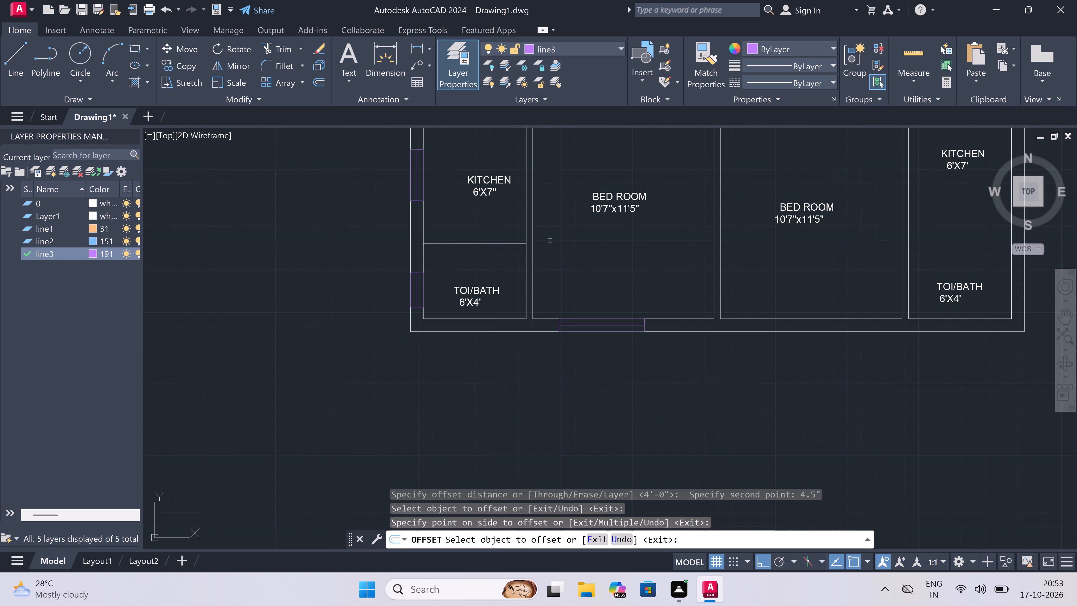
pyautogui.scroll(-2, 476, 266)
pyautogui.scroll(2, 638, 247)
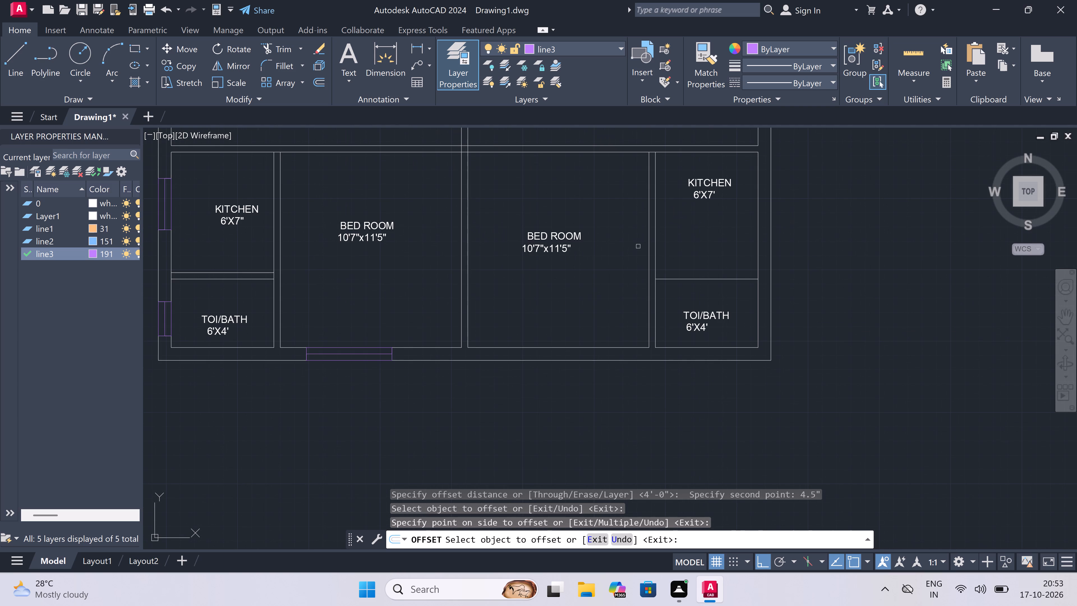
pyautogui.scroll(1, 706, 268)
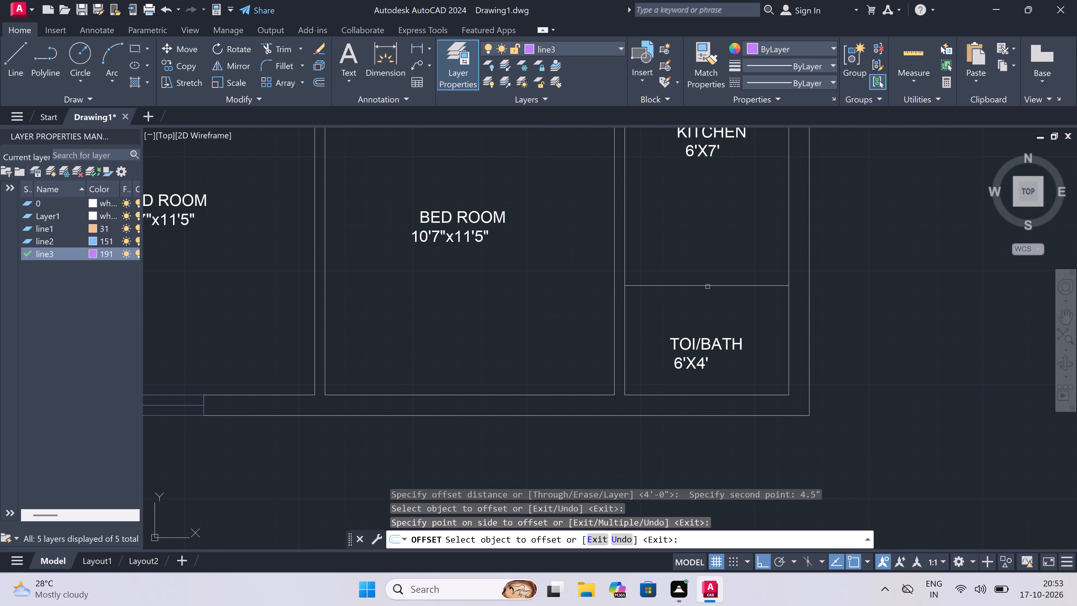
pyautogui.doubleClick(702, 285)
pyautogui.doubleClick(687, 253)
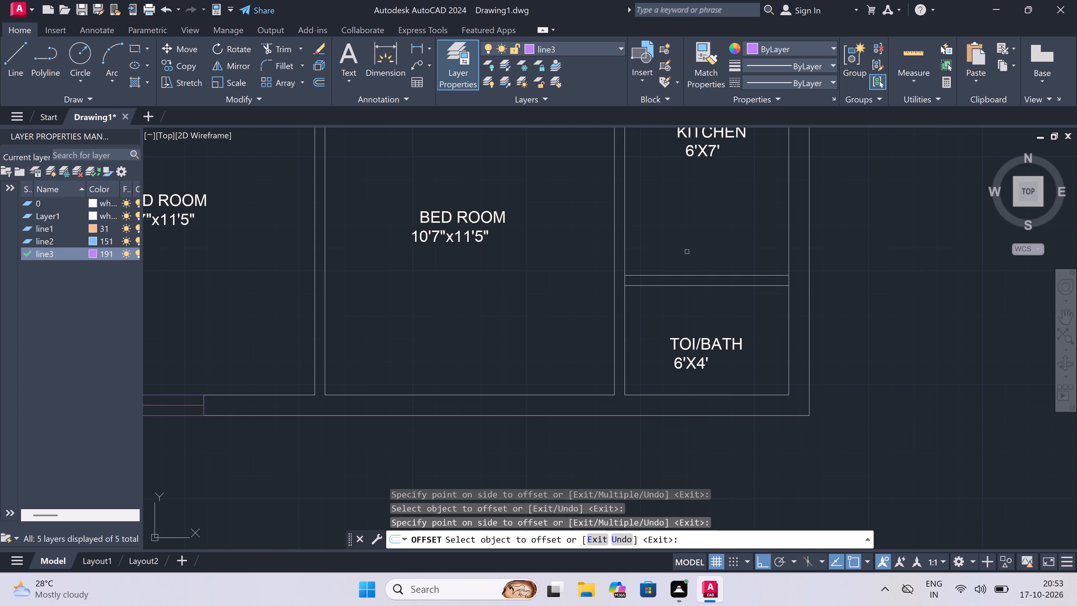
pyautogui.press('Escape')
# Draw the lower-right BED ROOM window in the bottom wall: two jamb lines across the wall thickness joined by a 5' centre line.
pyautogui.scroll(-4, 597, 247)
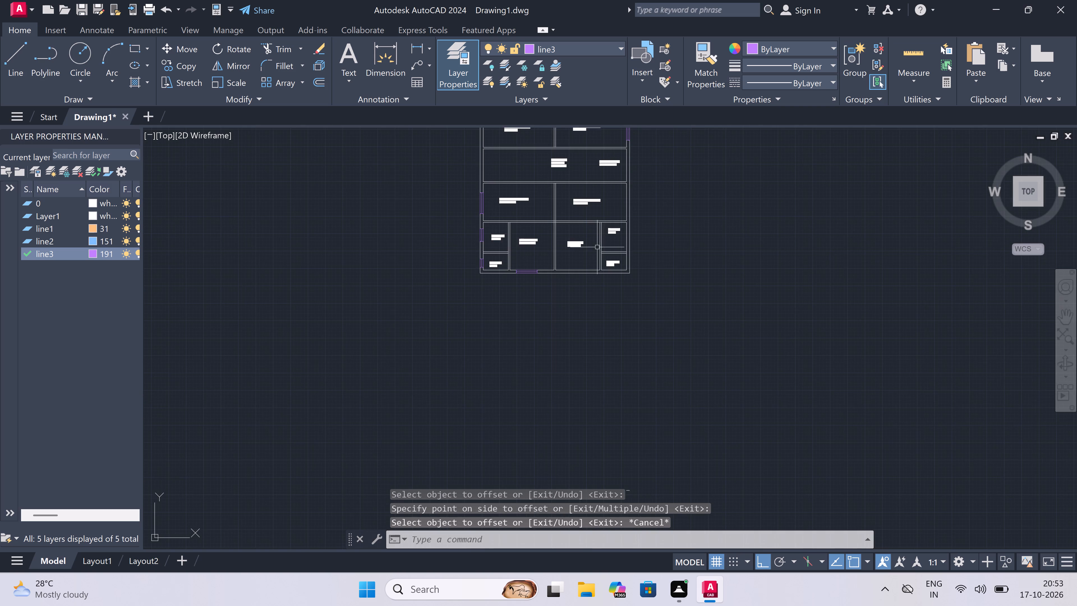
pyautogui.scroll(2, 548, 212)
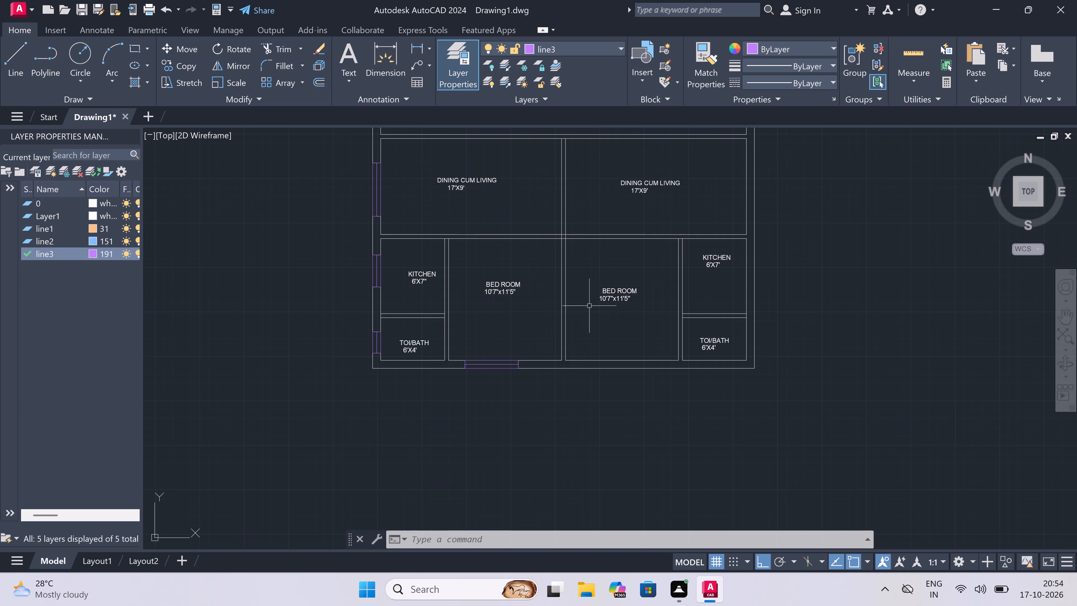
pyautogui.press('l')
pyautogui.press('space')
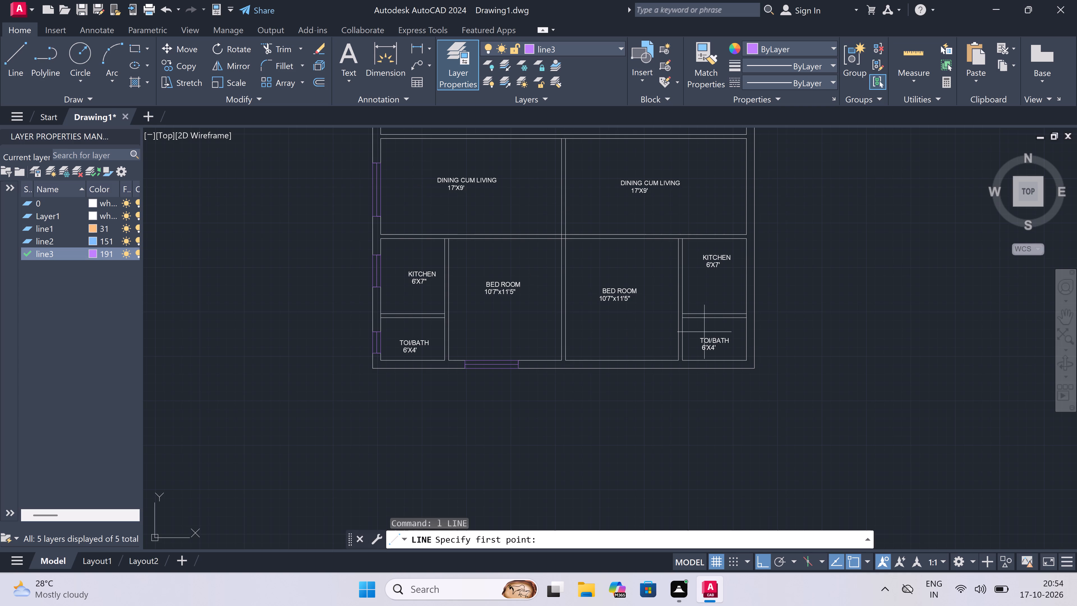
pyautogui.scroll(2, 608, 365)
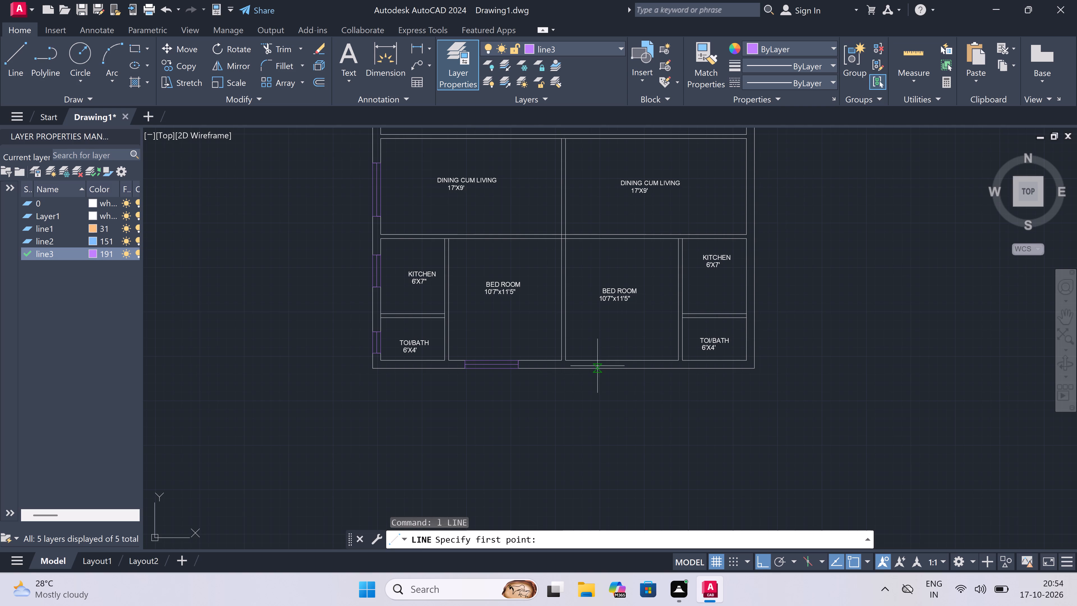
pyautogui.scroll(1, 608, 365)
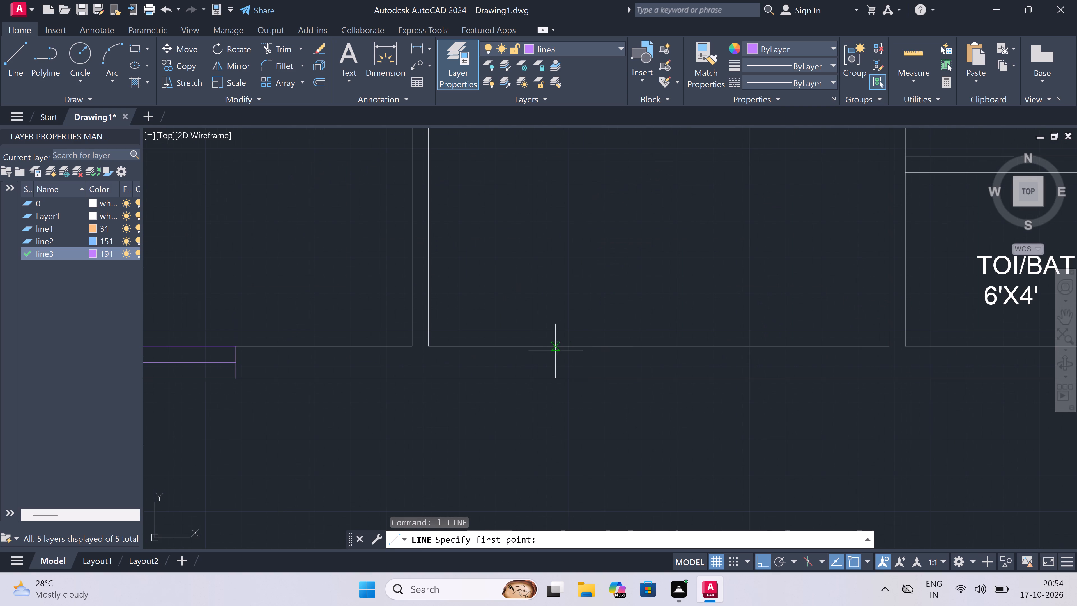
pyautogui.doubleClick(528, 349)
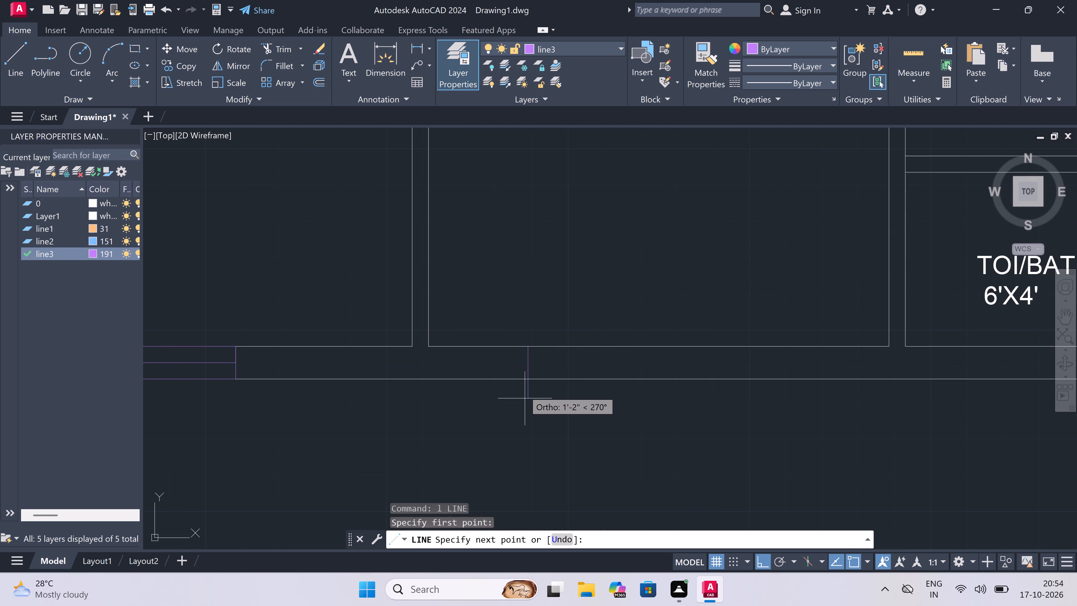
pyautogui.click(526, 382)
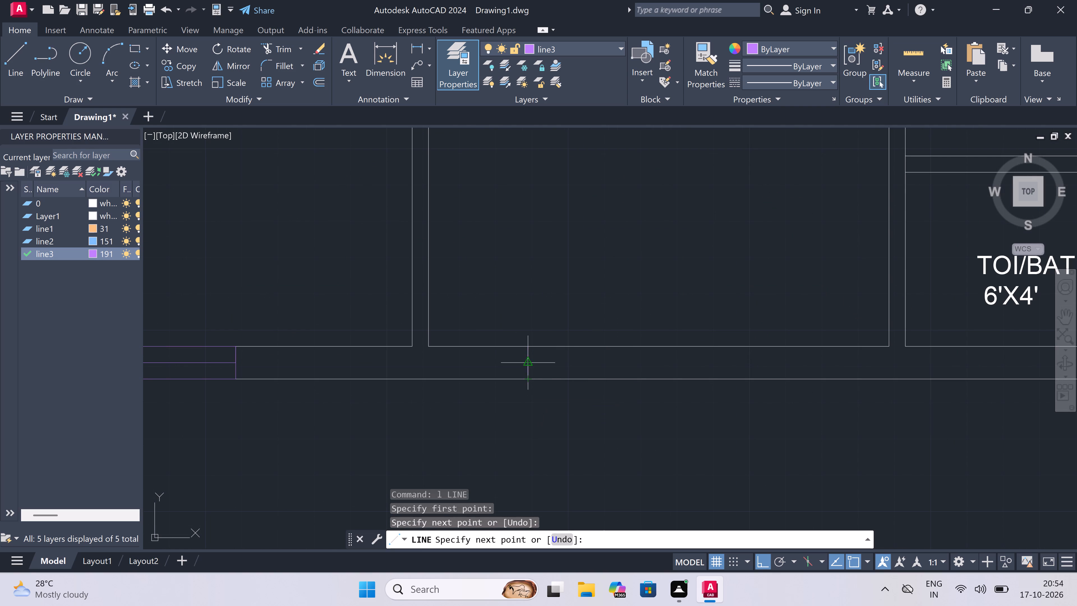
pyautogui.click(526, 361)
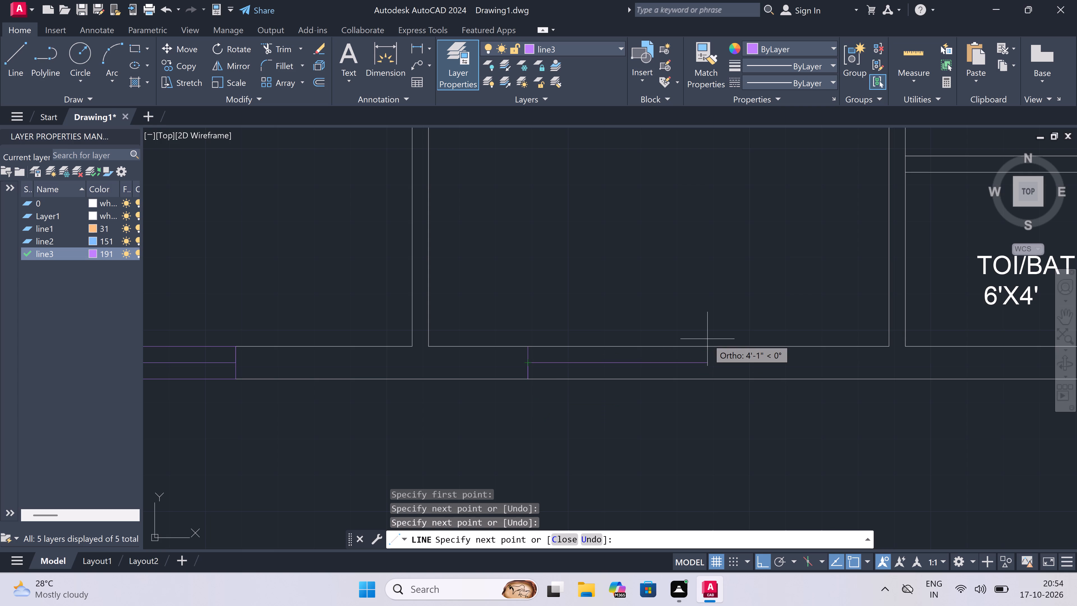
pyautogui.press('5')
pyautogui.write("'")
pyautogui.press('space')
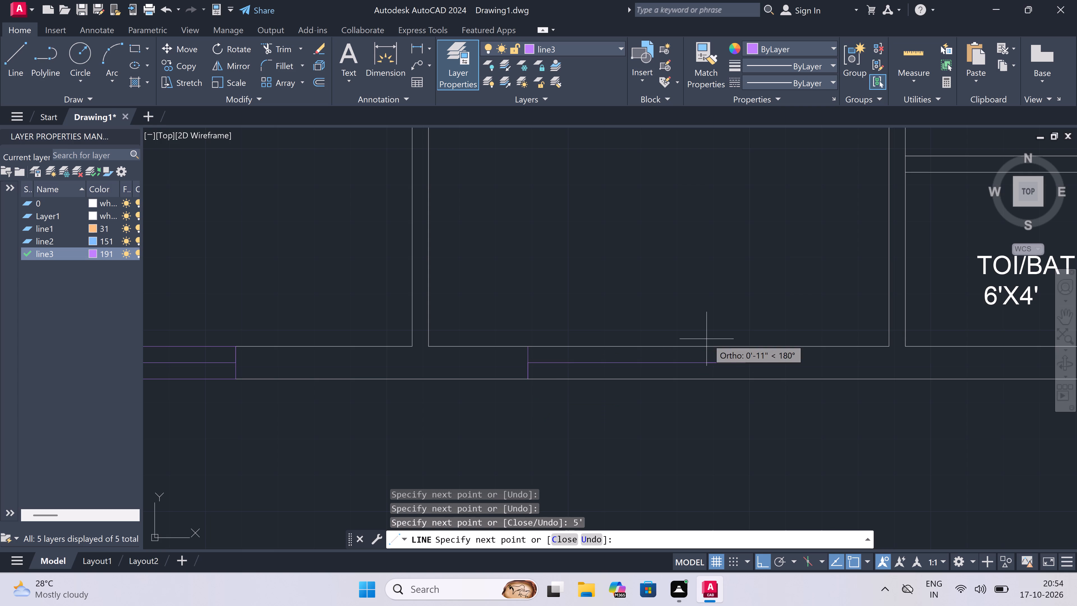
pyautogui.doubleClick(744, 342)
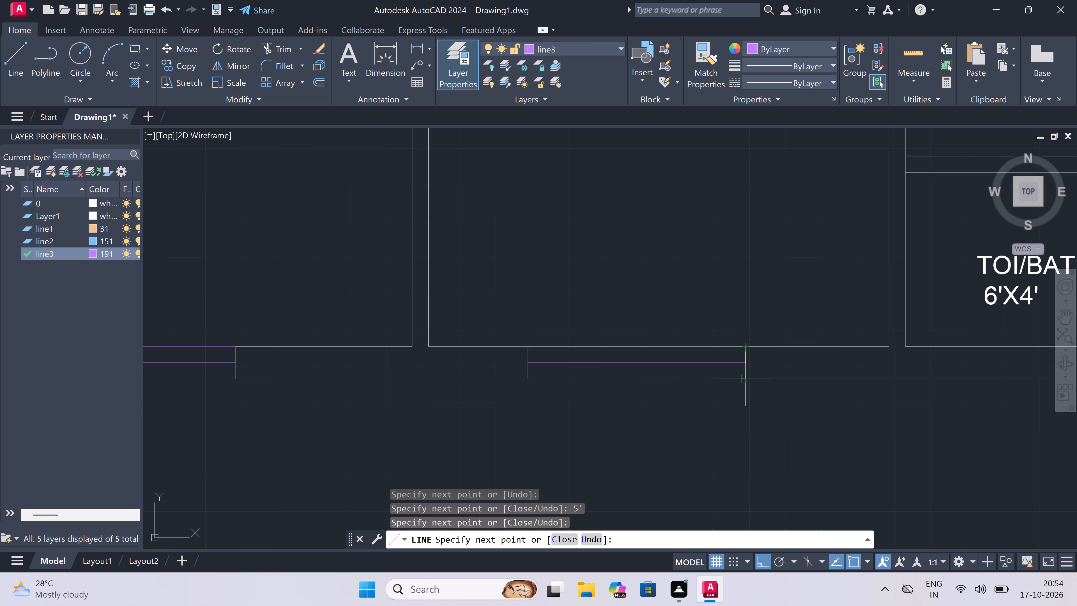
pyautogui.click(746, 380)
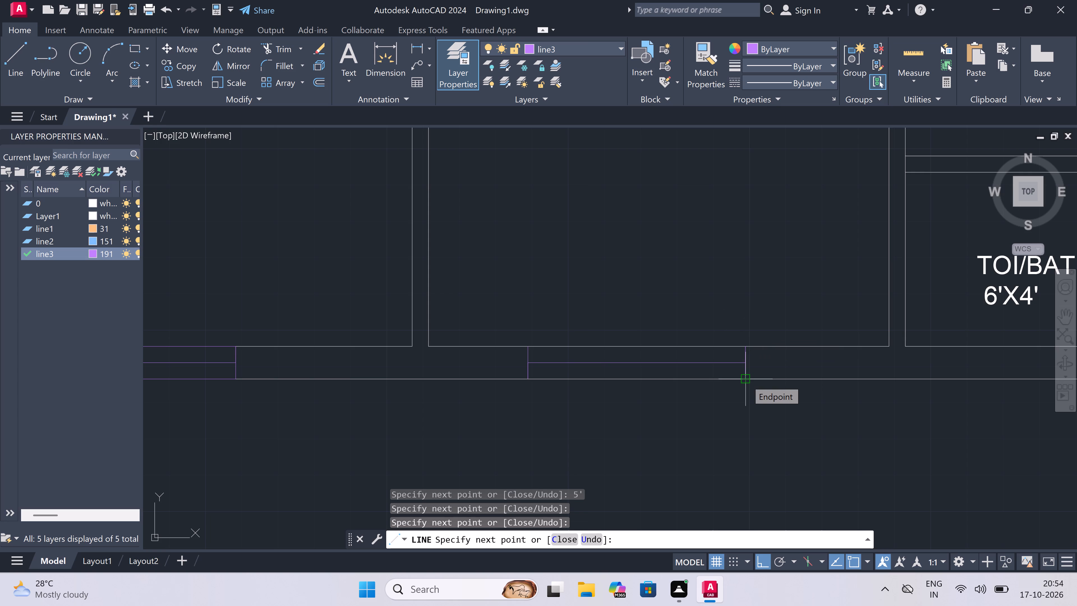
pyautogui.press('Escape')
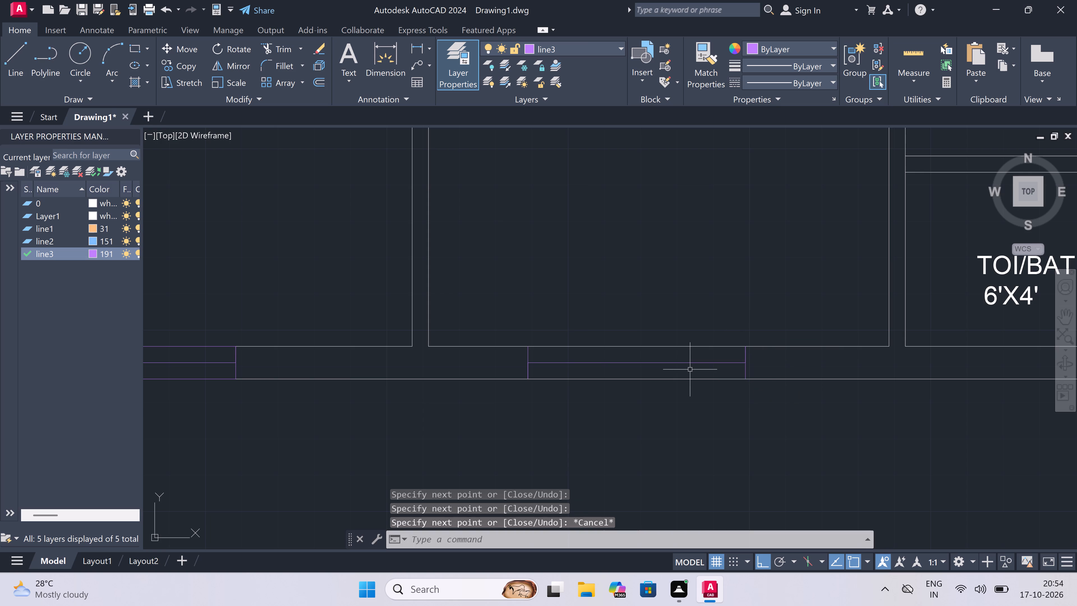
# Trim the bottom wall's outer and inner lines between the jambs of the lower-right BED ROOM window.
pyautogui.write('tr')
pyautogui.press('space')
pyautogui.doubleClick(666, 377)
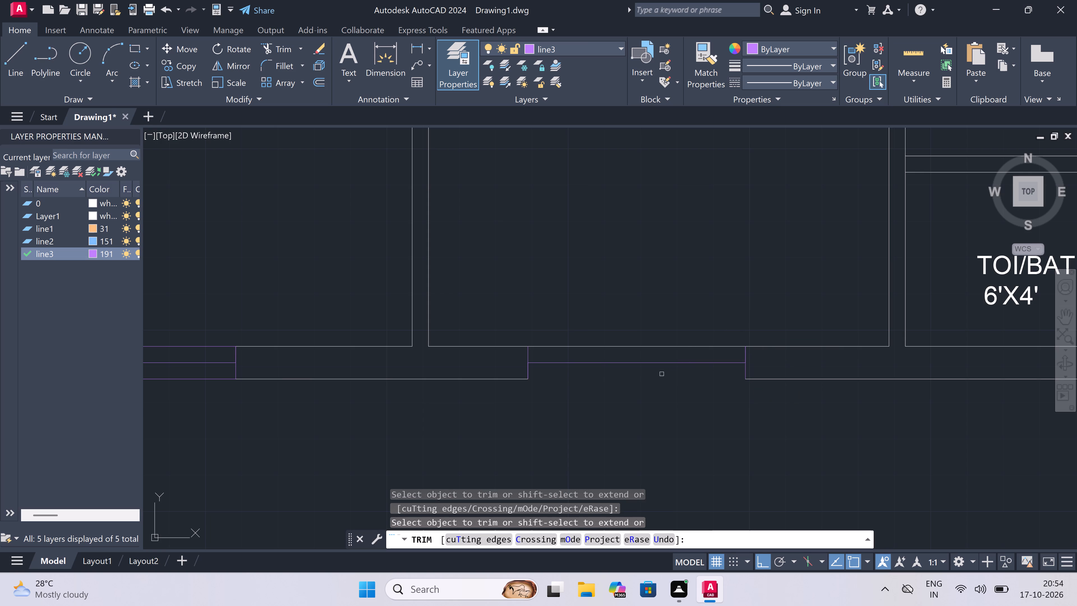
pyautogui.click(640, 348)
pyautogui.press('Escape')
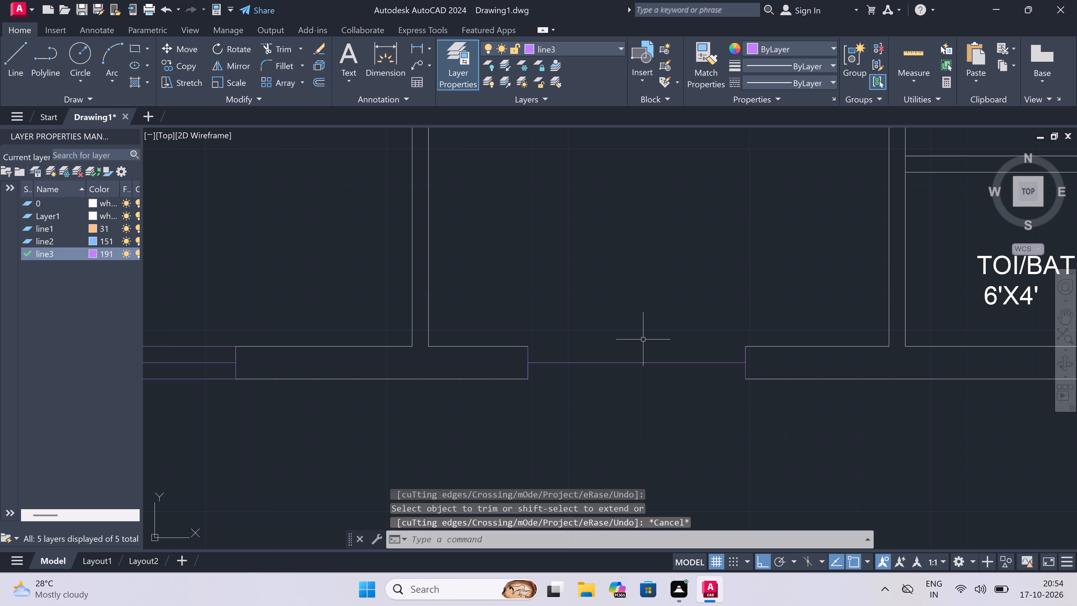
# Draw lines joining the jambs along the inner and outer wall faces of the lower-right BED ROOM window opening.
pyautogui.press('l')
pyautogui.press('space')
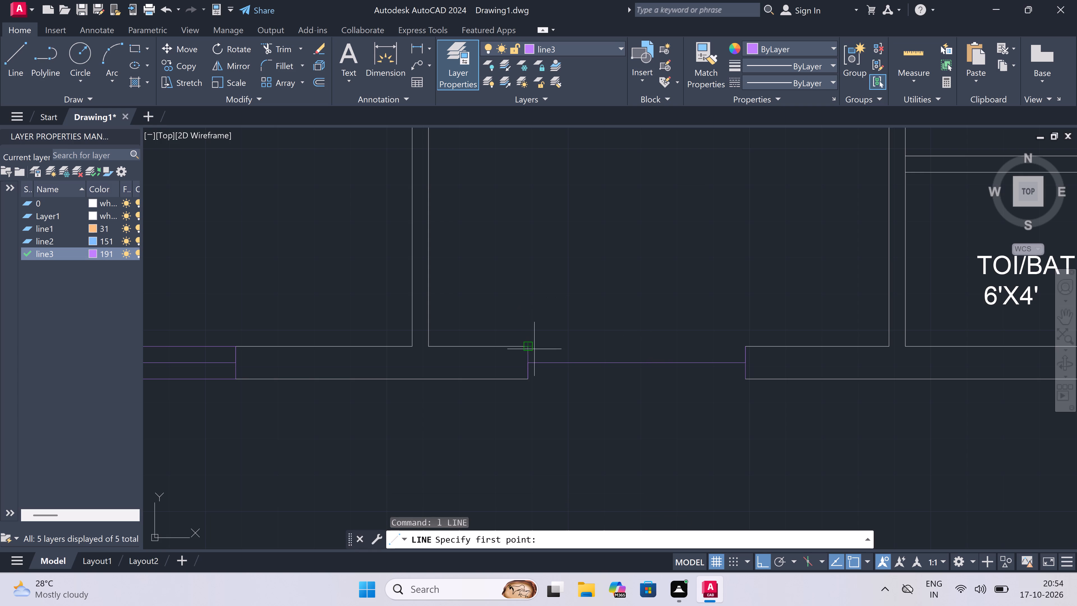
pyautogui.click(531, 345)
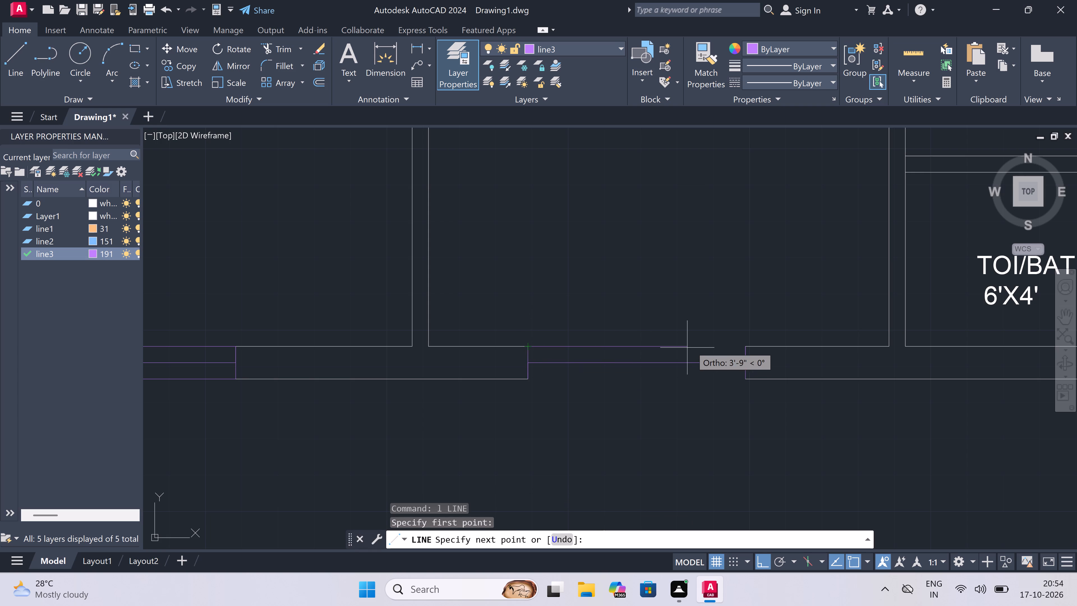
pyautogui.doubleClick(744, 343)
pyautogui.press('Escape')
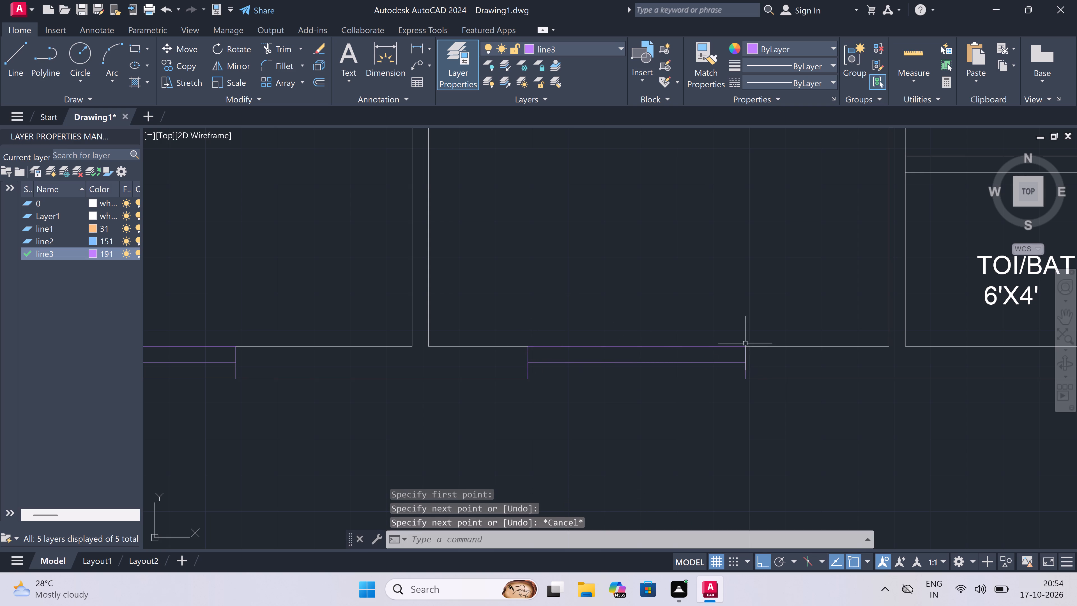
pyautogui.press('space')
pyautogui.click(742, 377)
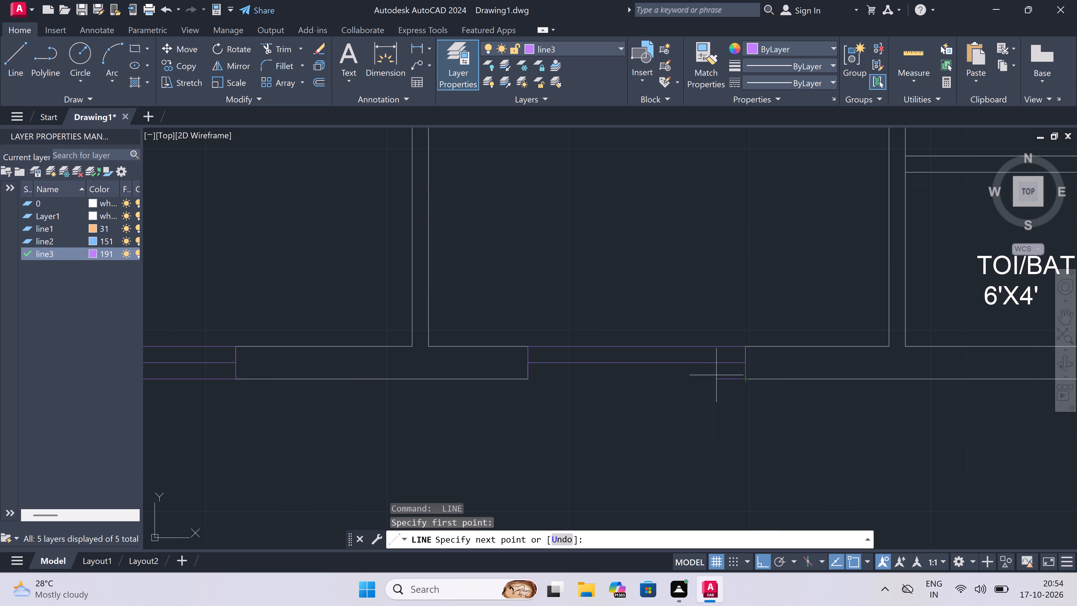
pyautogui.click(526, 381)
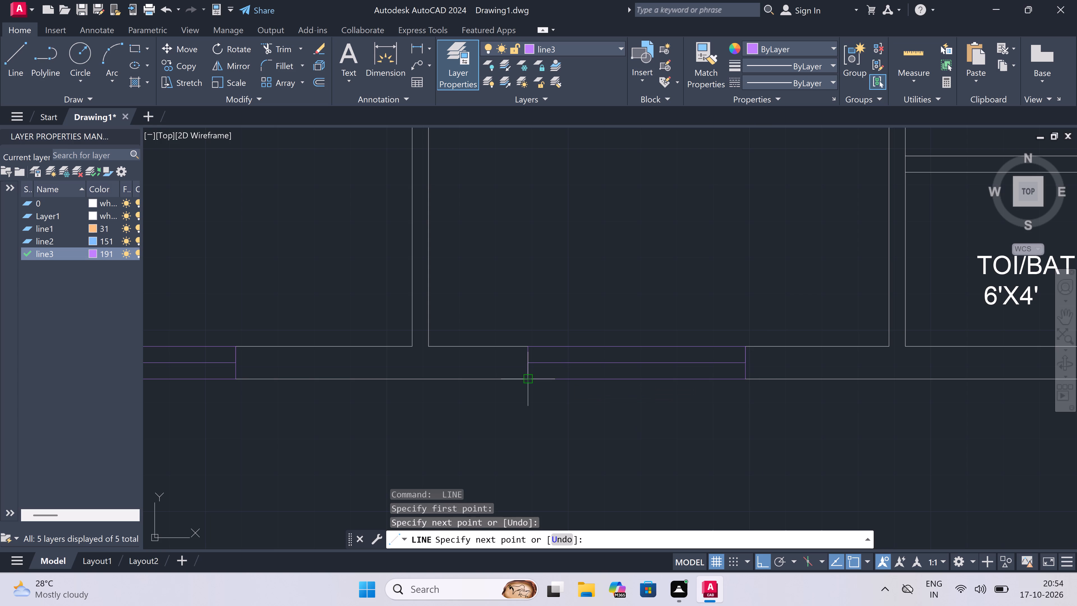
pyautogui.press('Escape')
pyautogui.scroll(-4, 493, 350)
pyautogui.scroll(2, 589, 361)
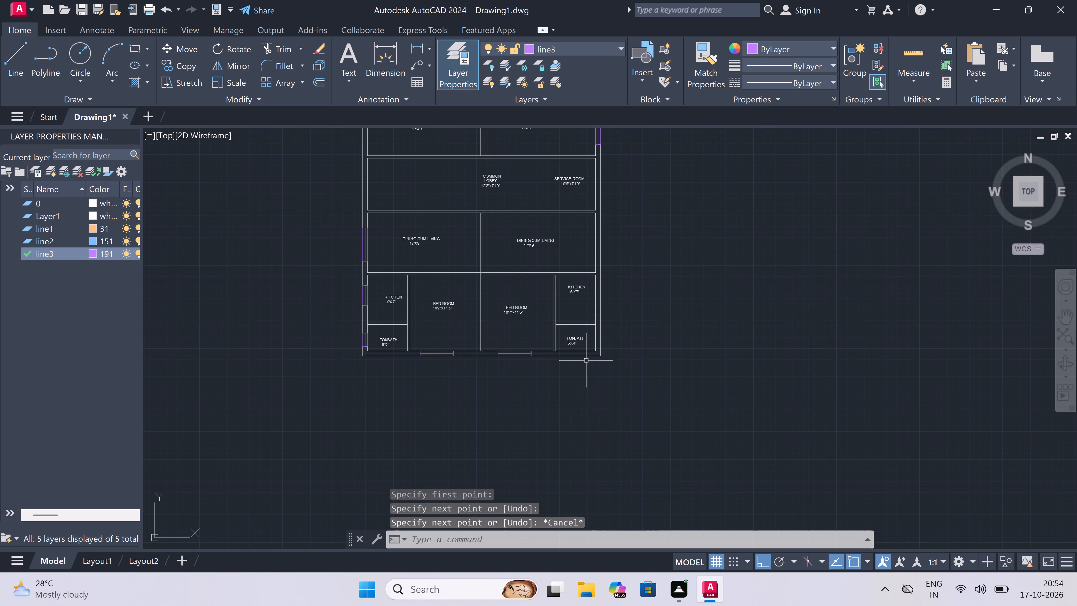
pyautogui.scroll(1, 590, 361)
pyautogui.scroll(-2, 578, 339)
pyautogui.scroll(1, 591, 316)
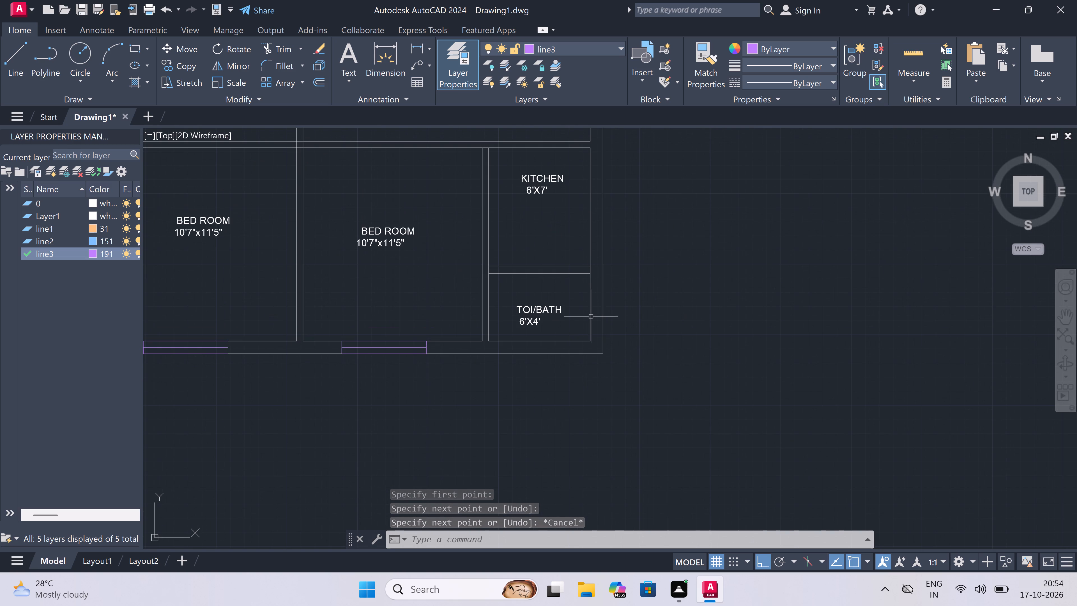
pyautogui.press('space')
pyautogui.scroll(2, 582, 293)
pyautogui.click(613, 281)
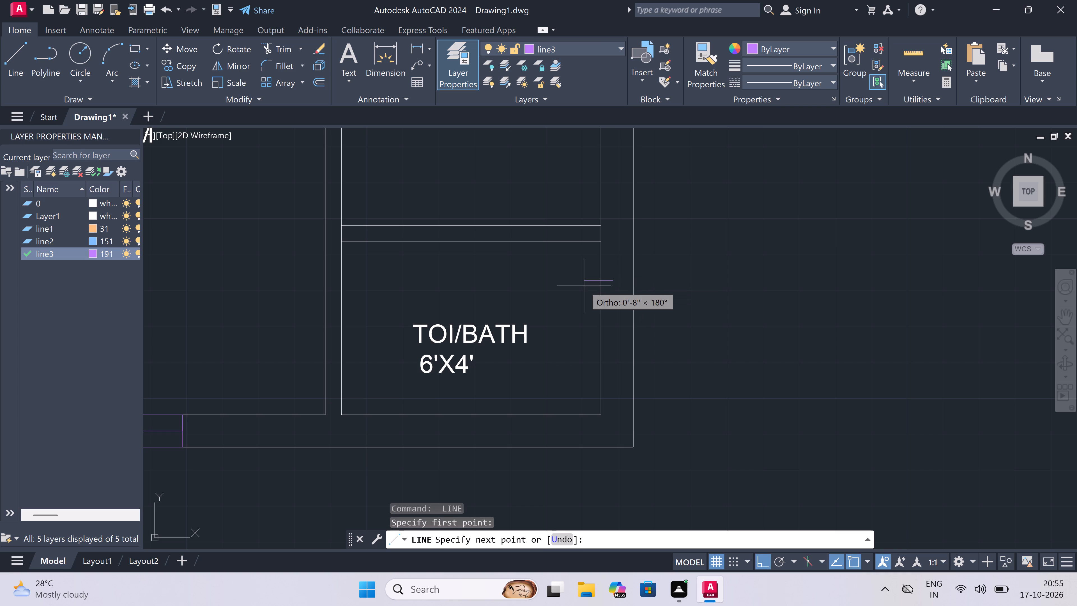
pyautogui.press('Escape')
# Draw the lower-right TOI/BATH window in the right outer wall: two jamb lines across the wall joined by a 2' centre line.
pyautogui.press('space')
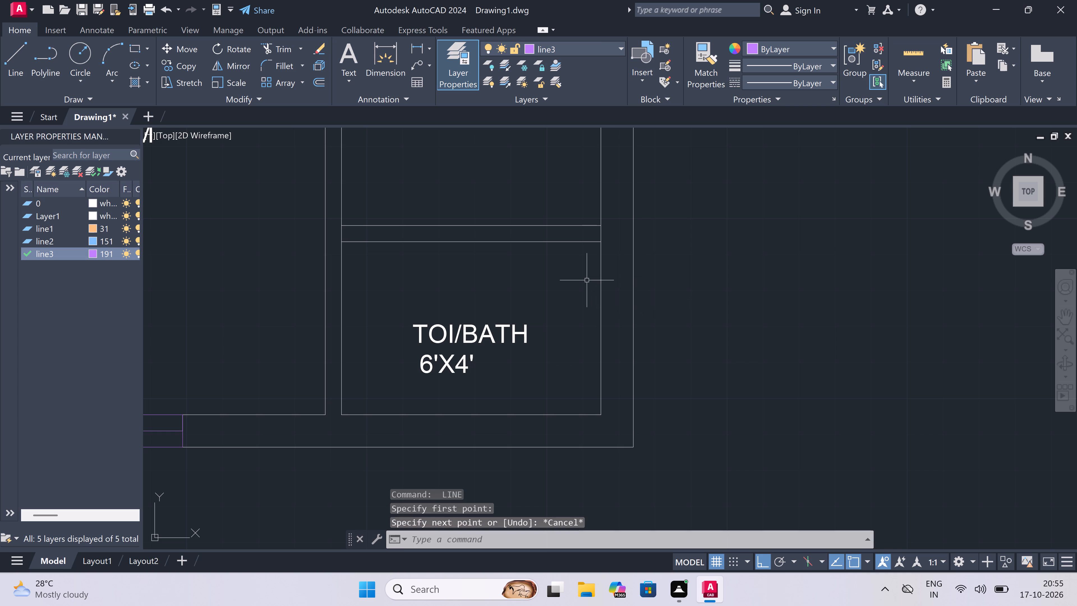
pyautogui.click(603, 277)
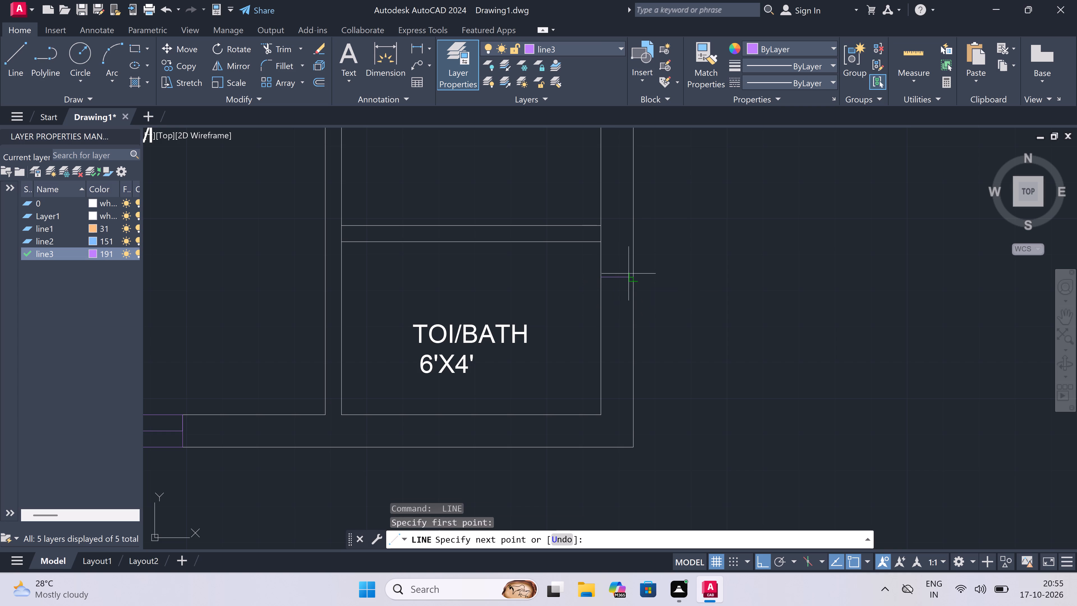
pyautogui.click(636, 272)
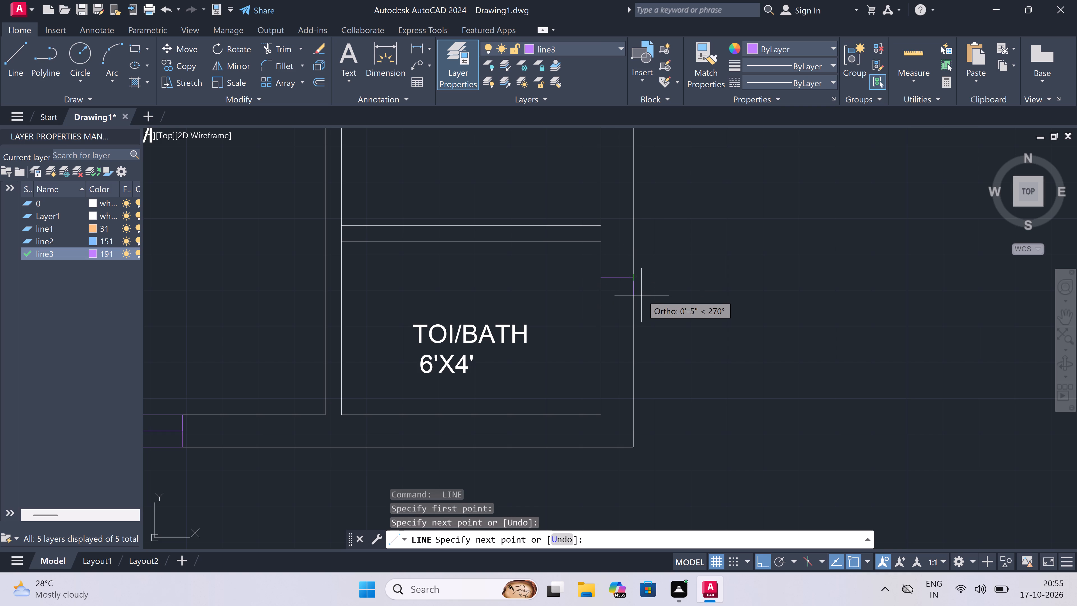
pyautogui.click(615, 273)
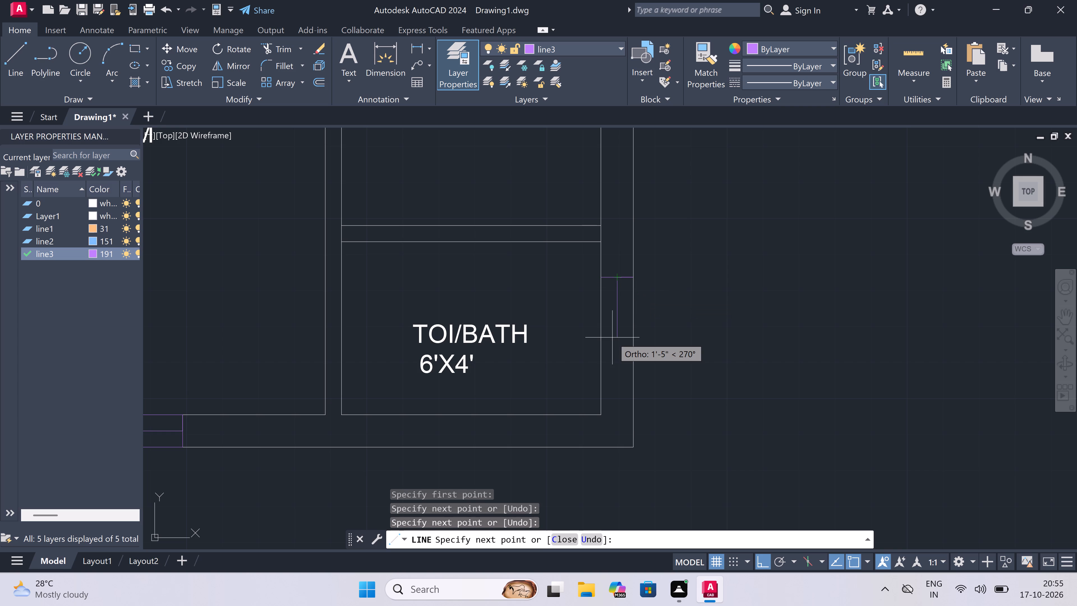
pyautogui.write("2'")
pyautogui.press('space')
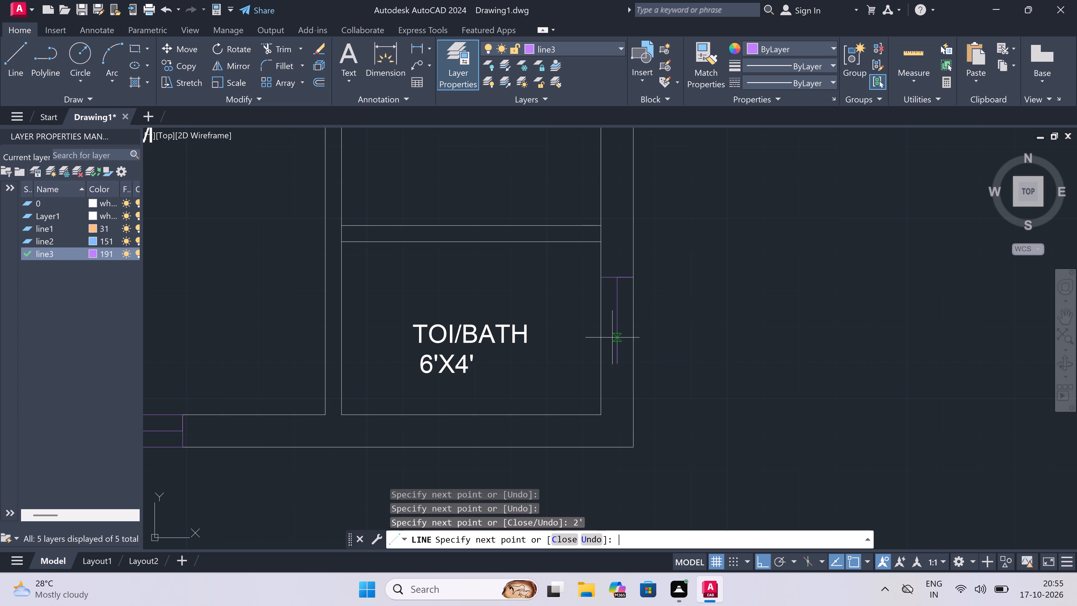
pyautogui.click(603, 363)
pyautogui.moveTo(603, 363); pyautogui.dragTo(606, 364)
pyautogui.doubleClick(635, 367)
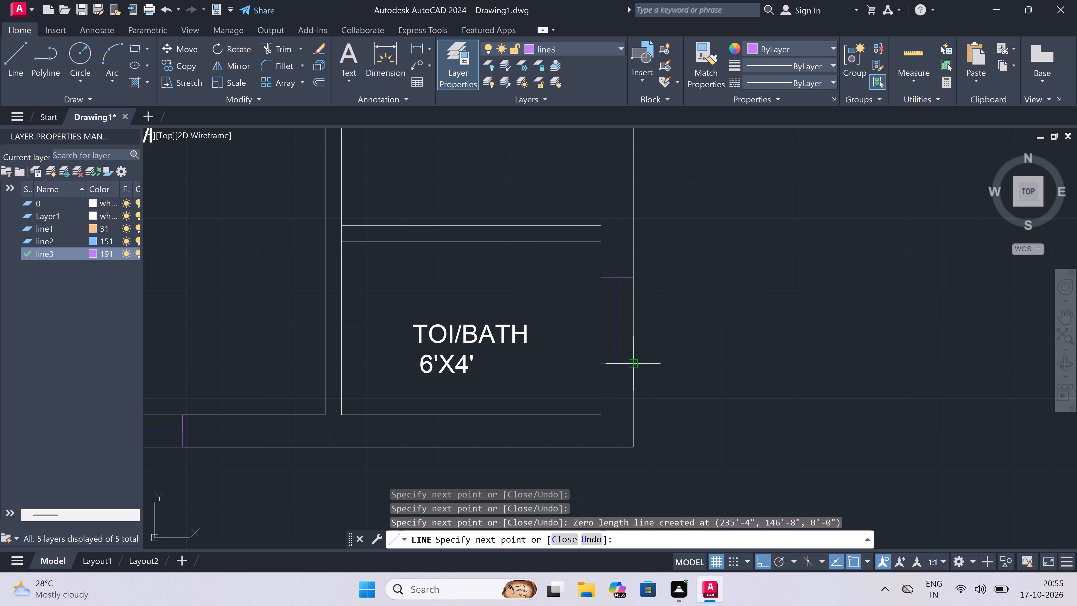
pyautogui.press('Escape')
# Trim the right wall's outer and inner lines between the jambs of the lower-right TOI/BATH window.
pyautogui.write('tr')
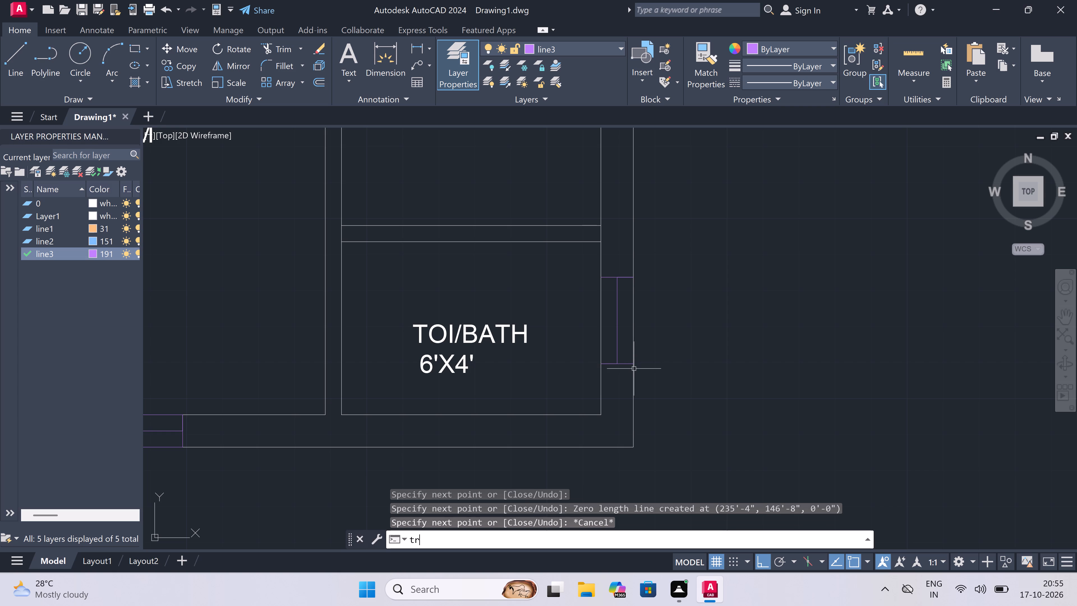
pyautogui.press('space')
pyautogui.doubleClick(635, 344)
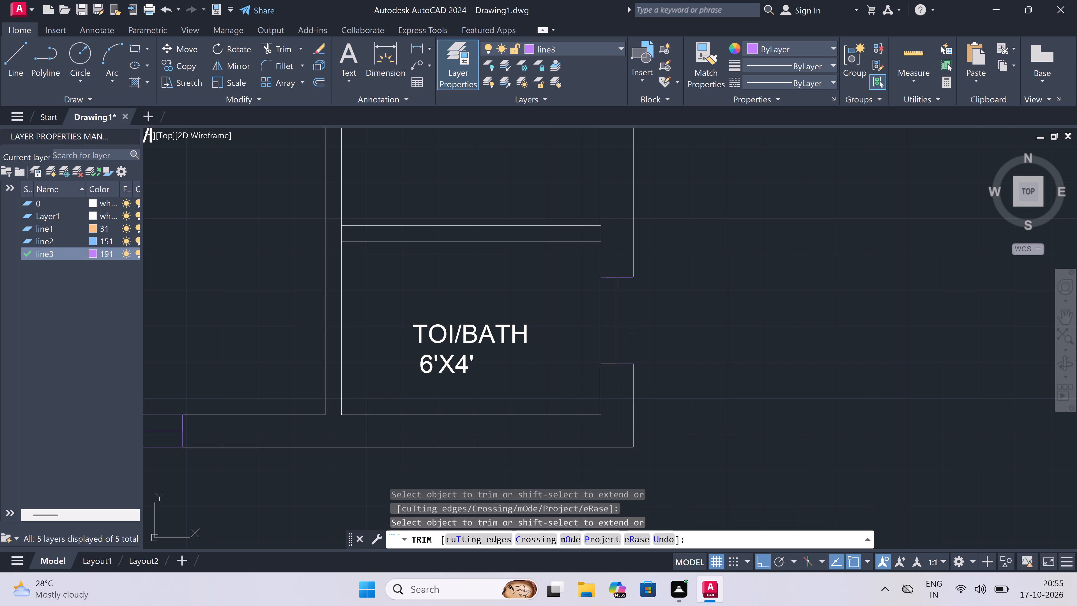
pyautogui.click(609, 325)
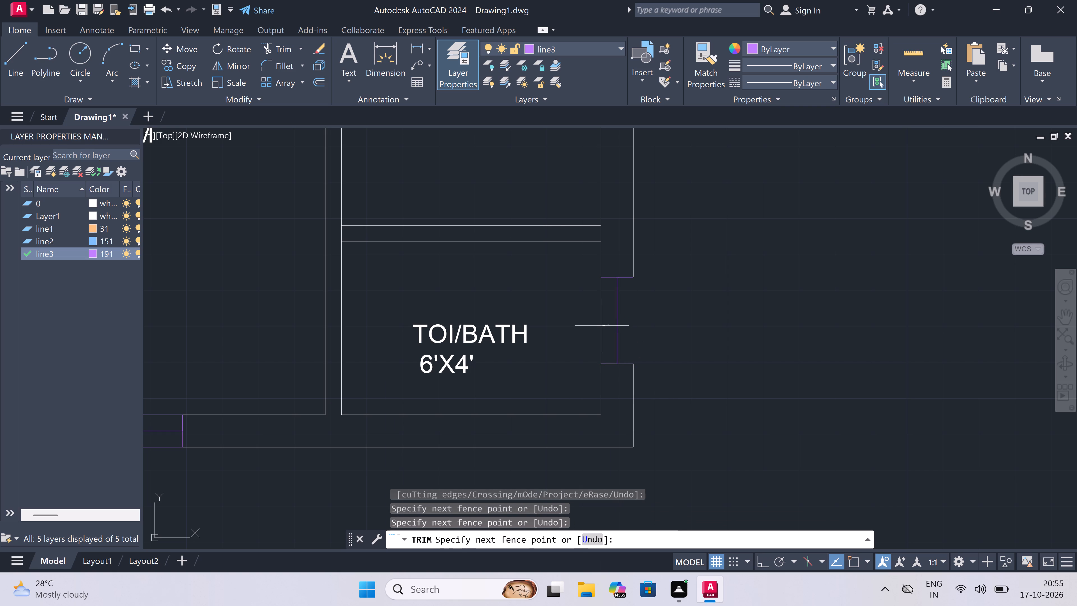
pyautogui.doubleClick(598, 326)
pyautogui.press('Escape')
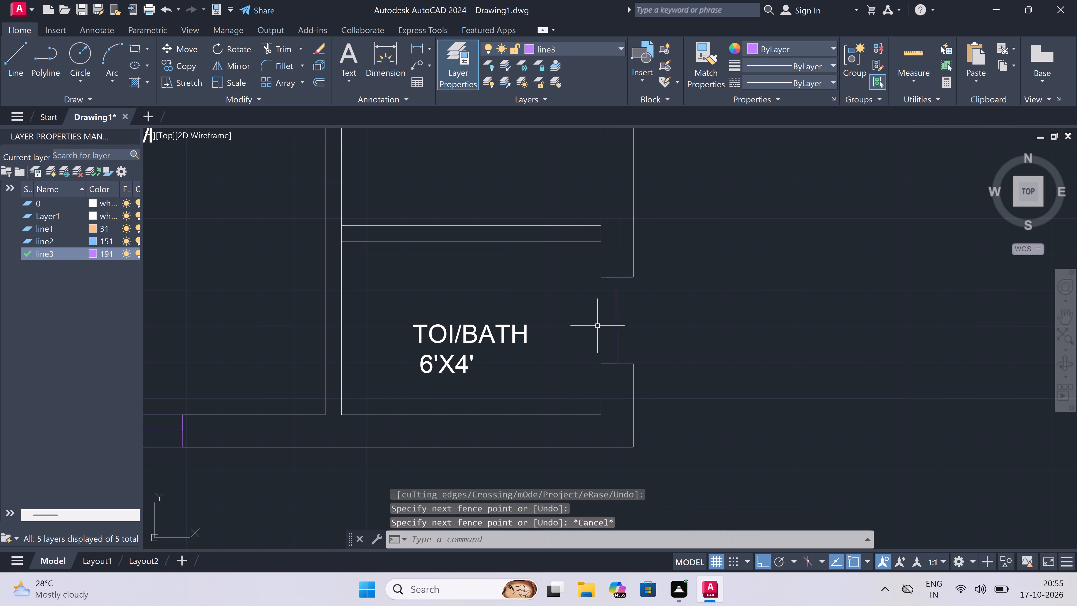
# Draw lines joining the jambs along the inner and outer wall faces of the lower-right TOI/BATH window opening.
pyautogui.press('l')
pyautogui.press('space')
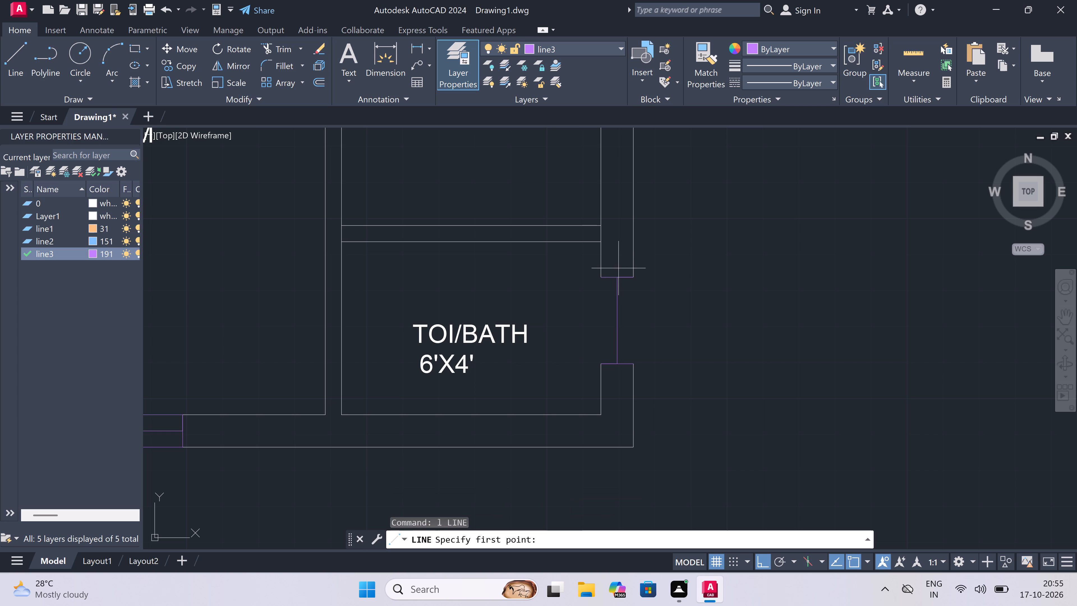
pyautogui.click(604, 278)
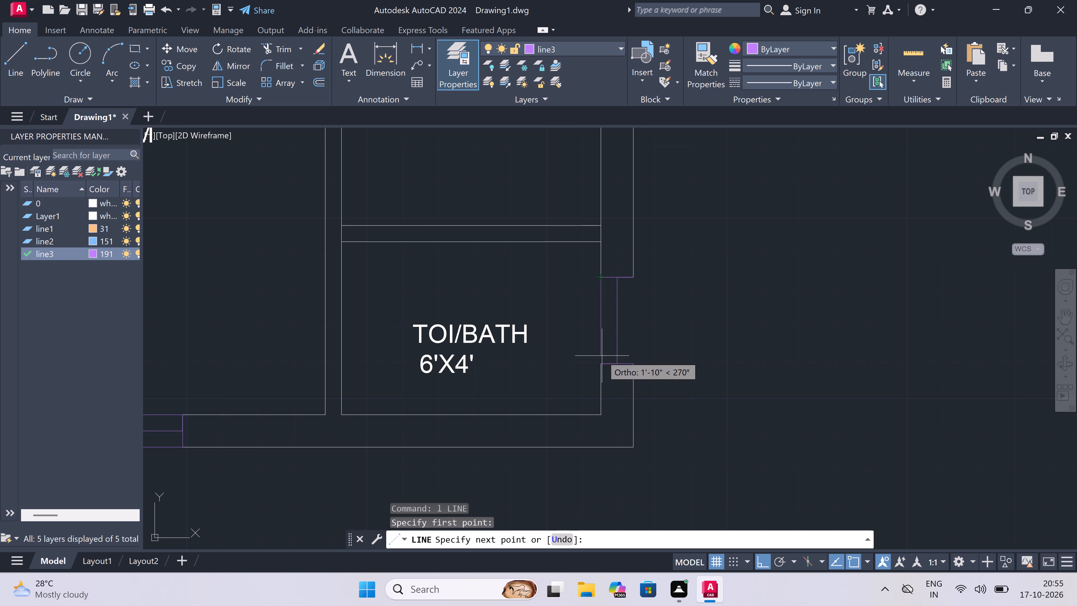
pyautogui.doubleClick(602, 365)
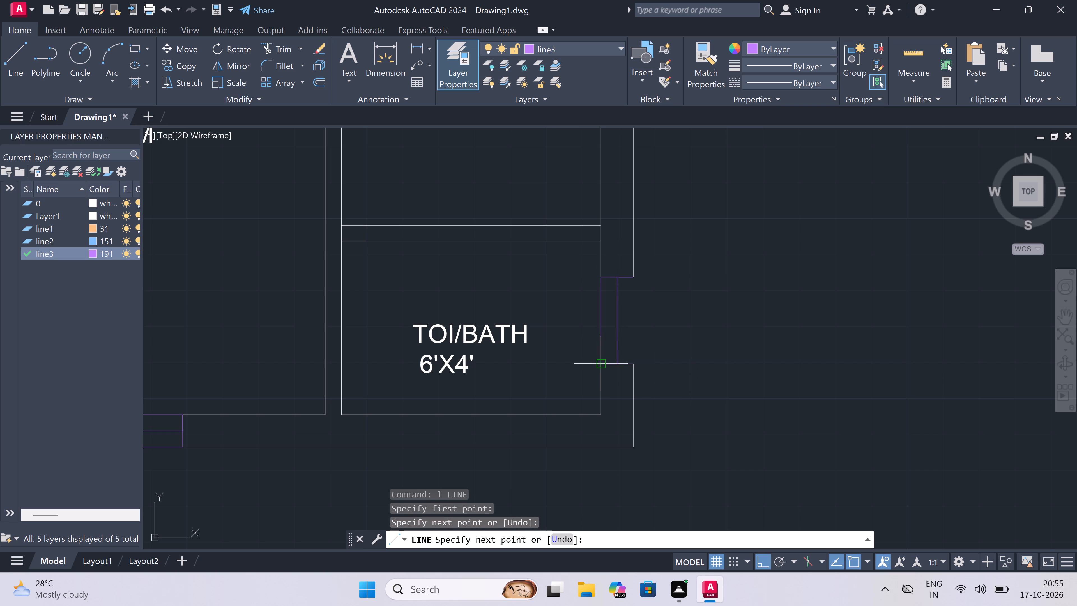
pyautogui.press('Escape')
pyautogui.press('space')
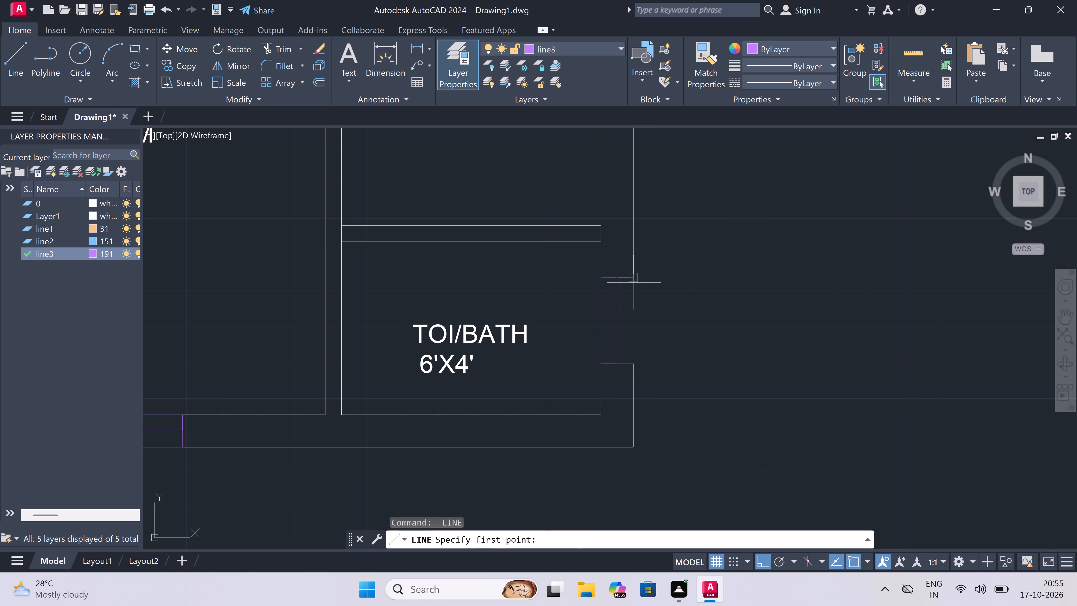
pyautogui.click(634, 283)
pyautogui.click(634, 362)
pyautogui.press('Escape')
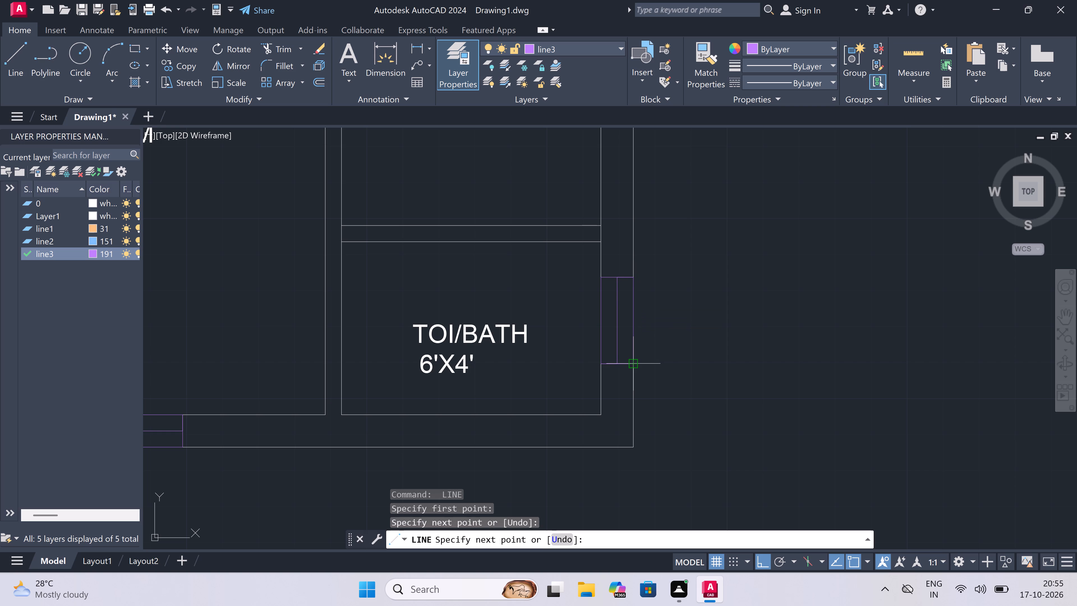
# Trim the right wall's inner line where the partition between the lower-right KITCHEN and TOI/BATH meets it.
pyautogui.press('t')
pyautogui.press('r')
pyautogui.press('space')
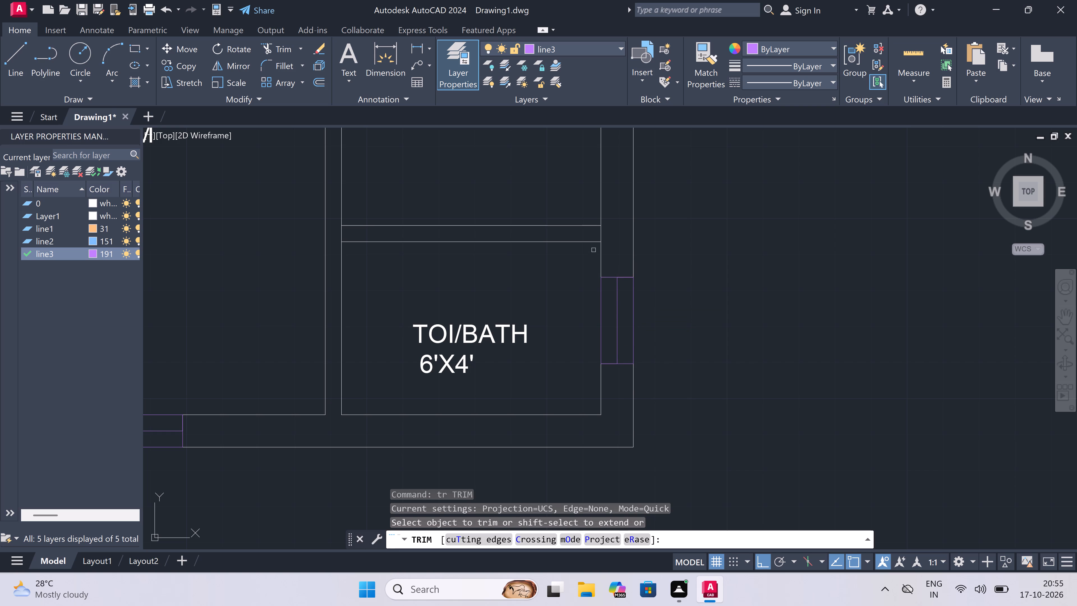
pyautogui.scroll(2, 595, 238)
pyautogui.click(595, 235)
pyautogui.click(630, 232)
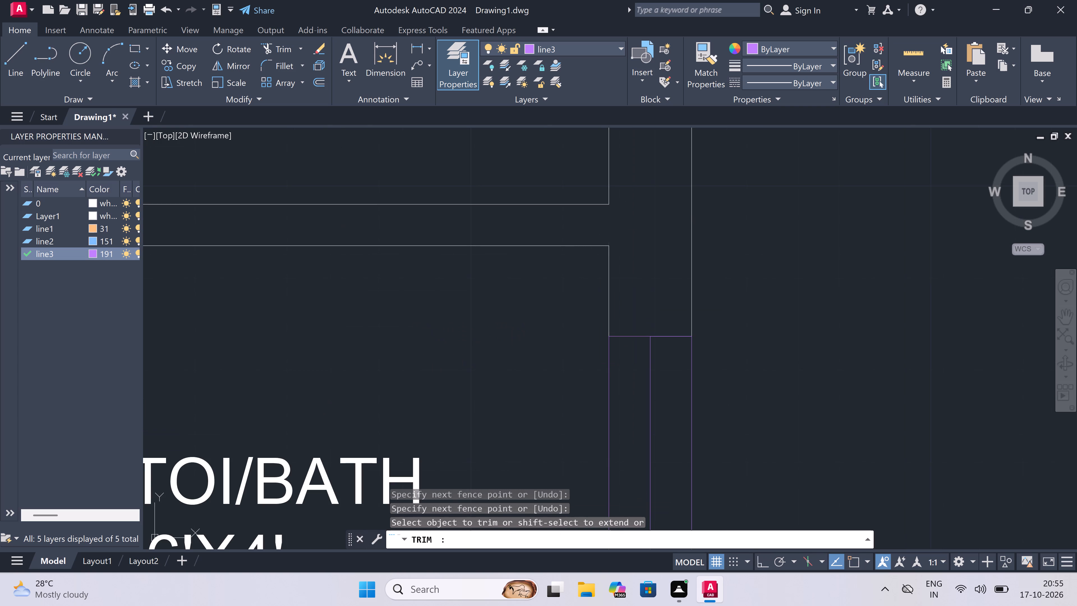
pyautogui.press('Escape')
# Move the lower-right TOI/BATH 6'X4' label up and left within its room, with ortho off.
pyautogui.scroll(-4, 595, 332)
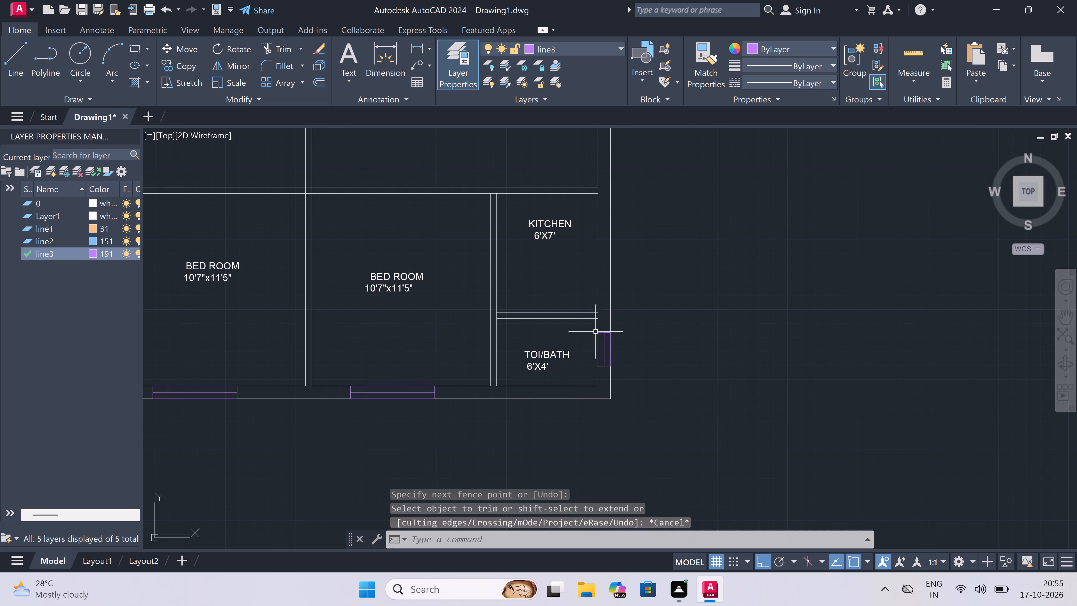
pyautogui.scroll(2, 553, 353)
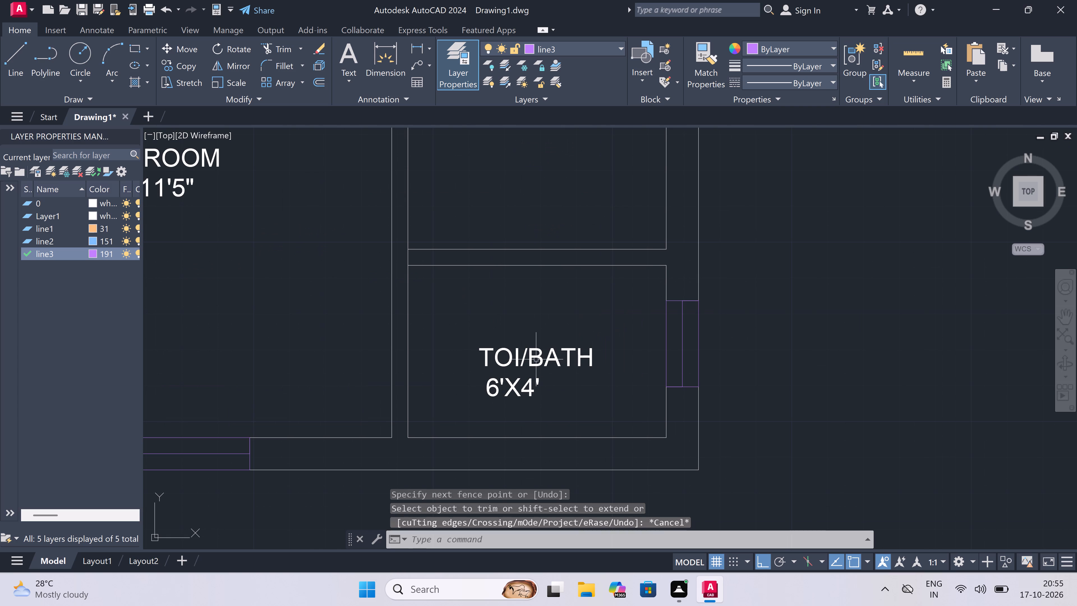
pyautogui.click(535, 360)
pyautogui.click(483, 347)
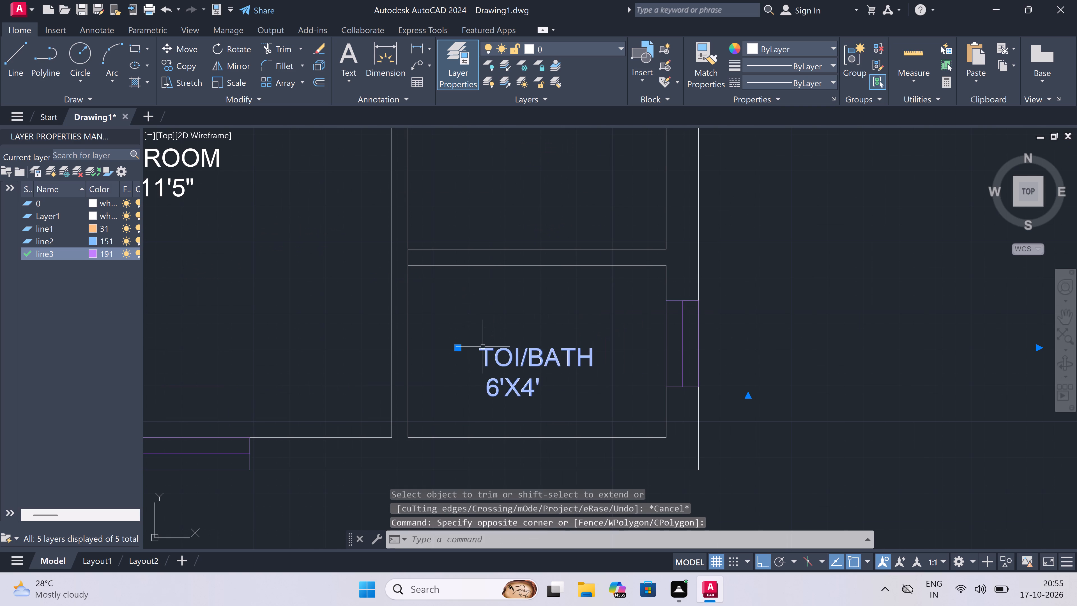
pyautogui.click(455, 346)
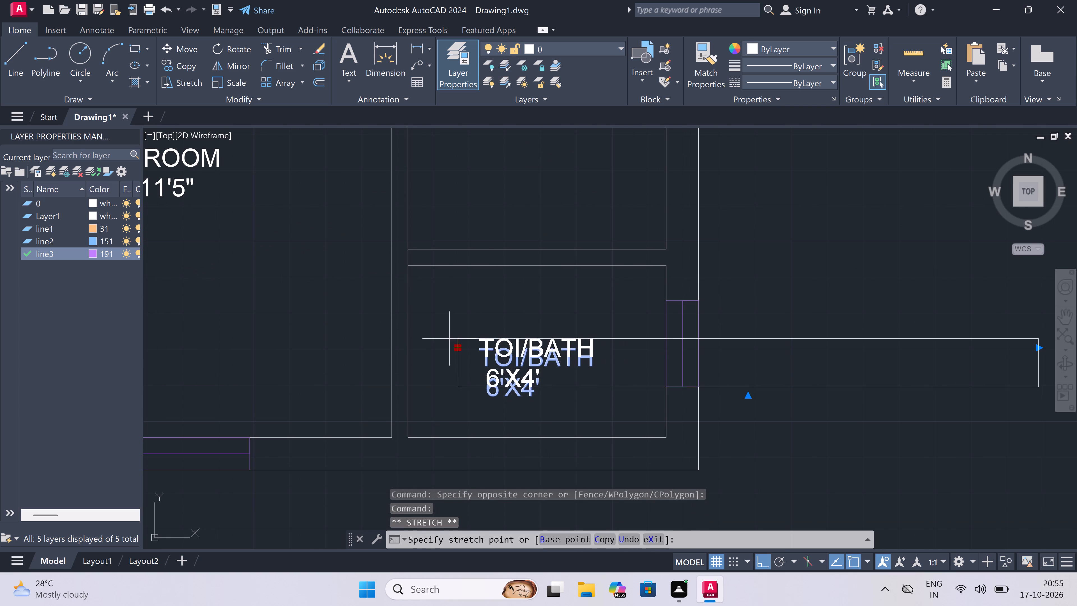
pyautogui.press('F8')
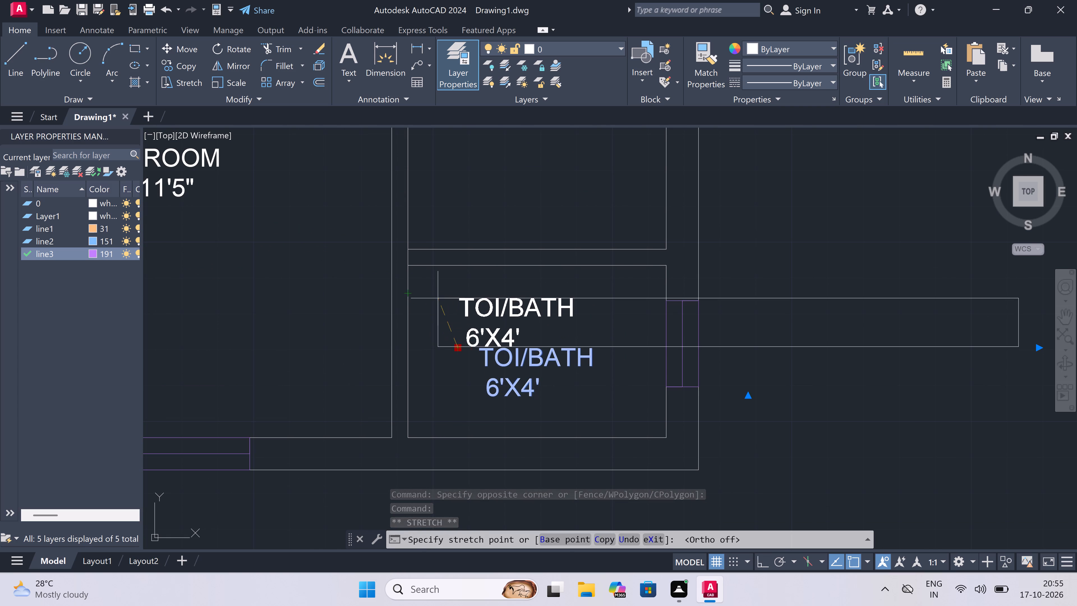
pyautogui.click(416, 295)
pyautogui.press('Escape')
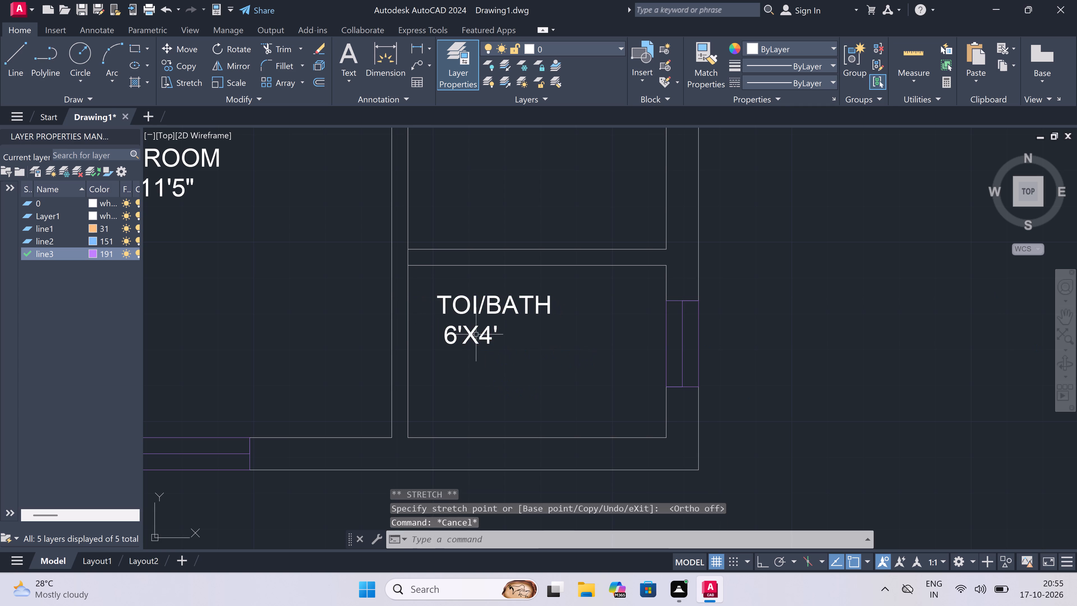
# Draw the lower-right KITCHEN window in the right outer wall: two jamb lines across the wall joined by a 3' centre line.
pyautogui.scroll(-3, 476, 339)
pyautogui.scroll(1, 484, 282)
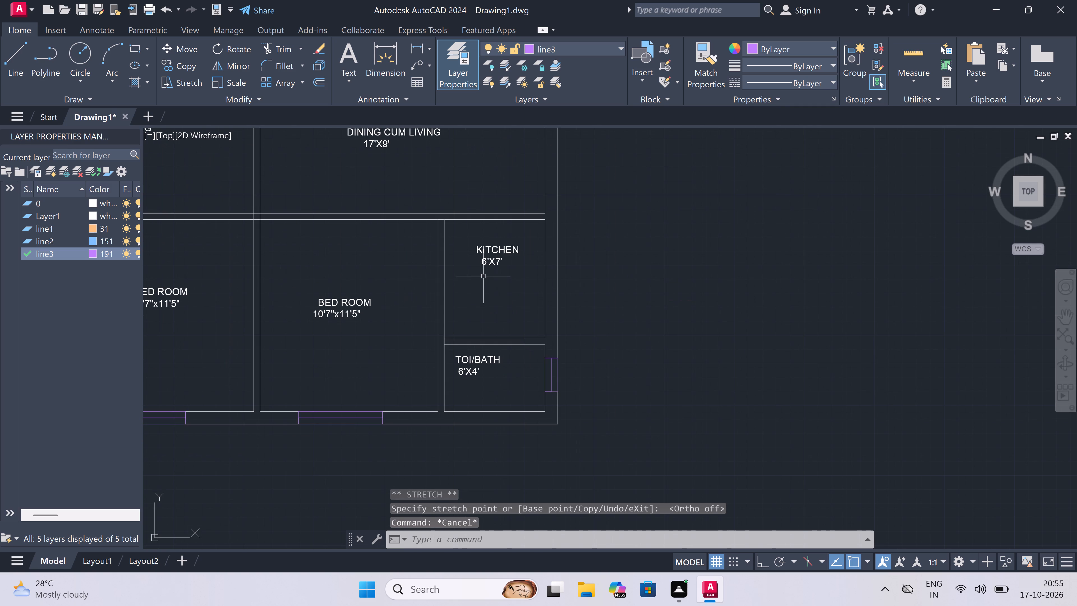
pyautogui.press('l')
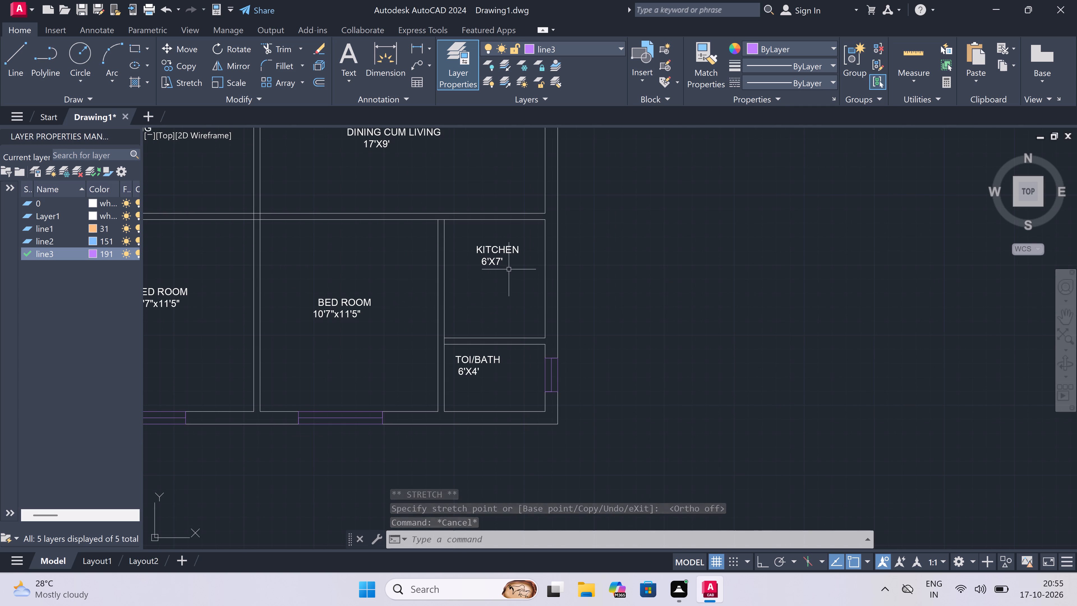
pyautogui.press('space')
pyautogui.scroll(1, 544, 309)
pyautogui.click(544, 309)
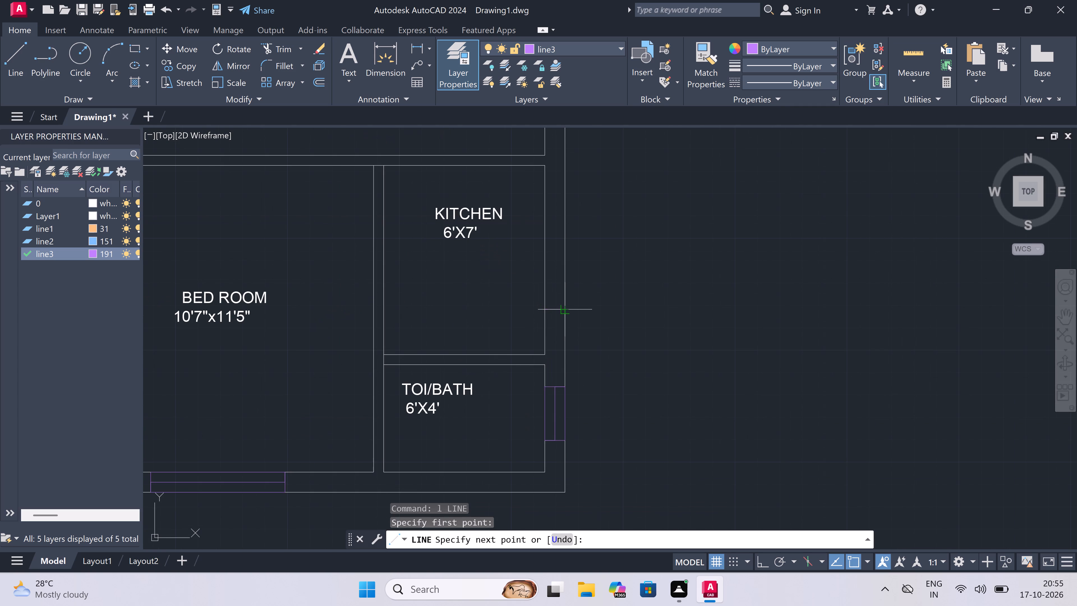
pyautogui.click(564, 311)
pyautogui.doubleClick(555, 312)
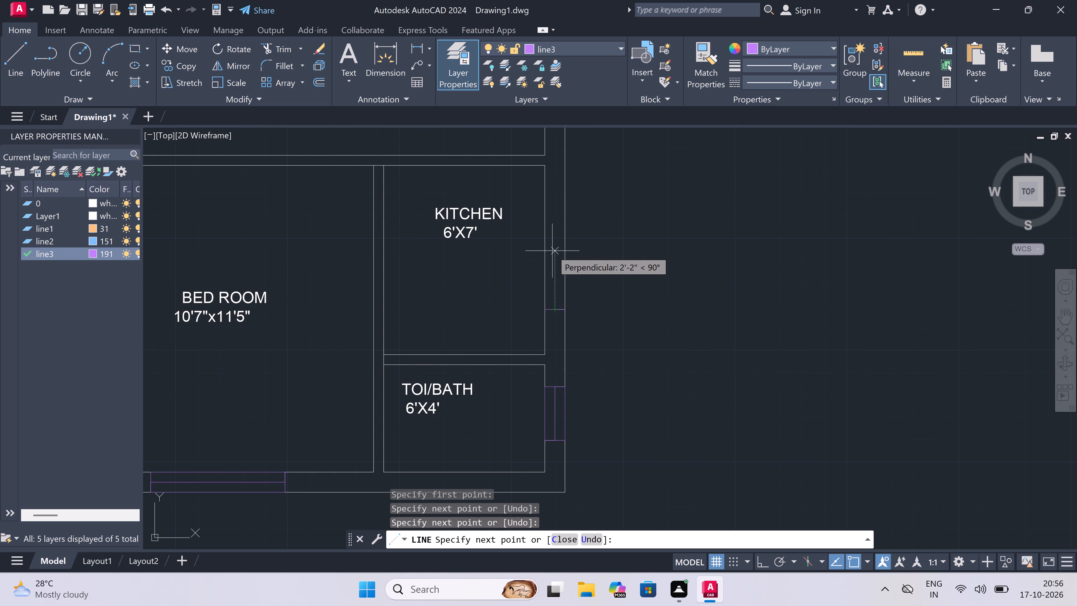
pyautogui.press('F8')
pyautogui.write("3'")
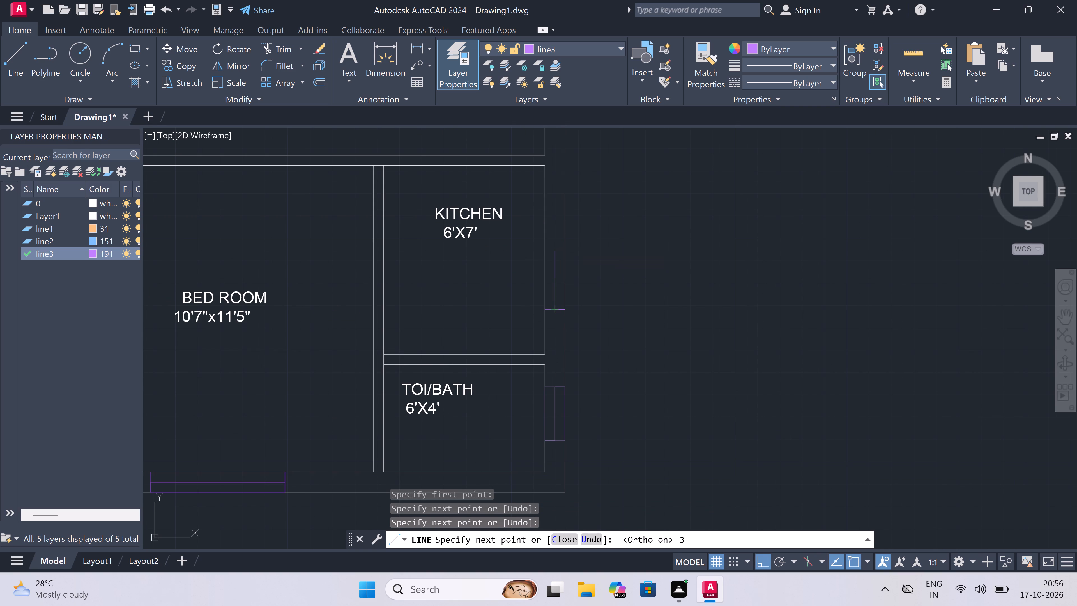
pyautogui.press('space')
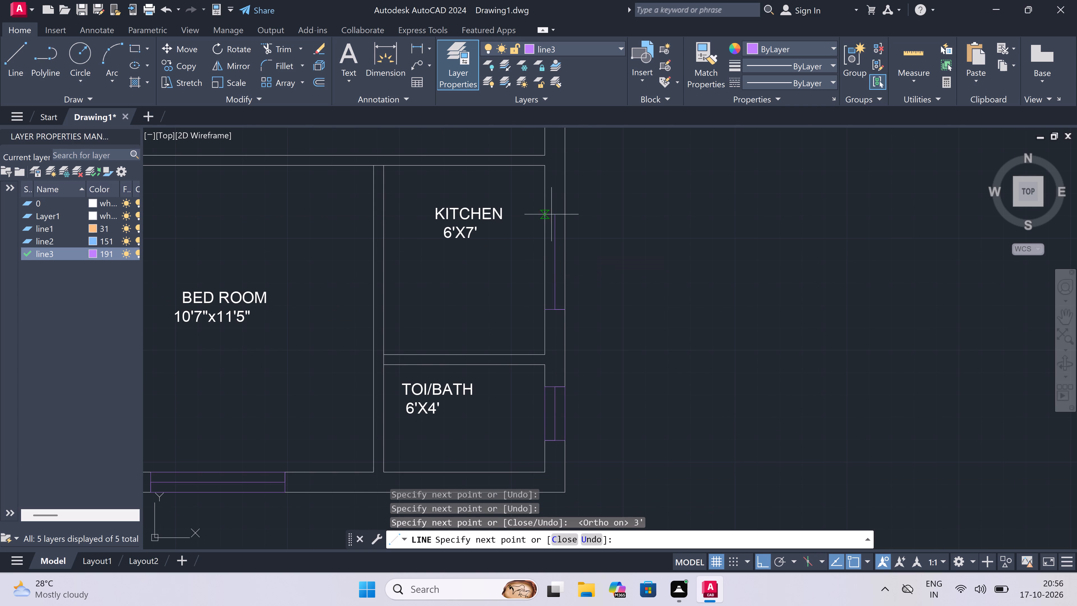
pyautogui.scroll(2, 551, 214)
pyautogui.click(531, 250)
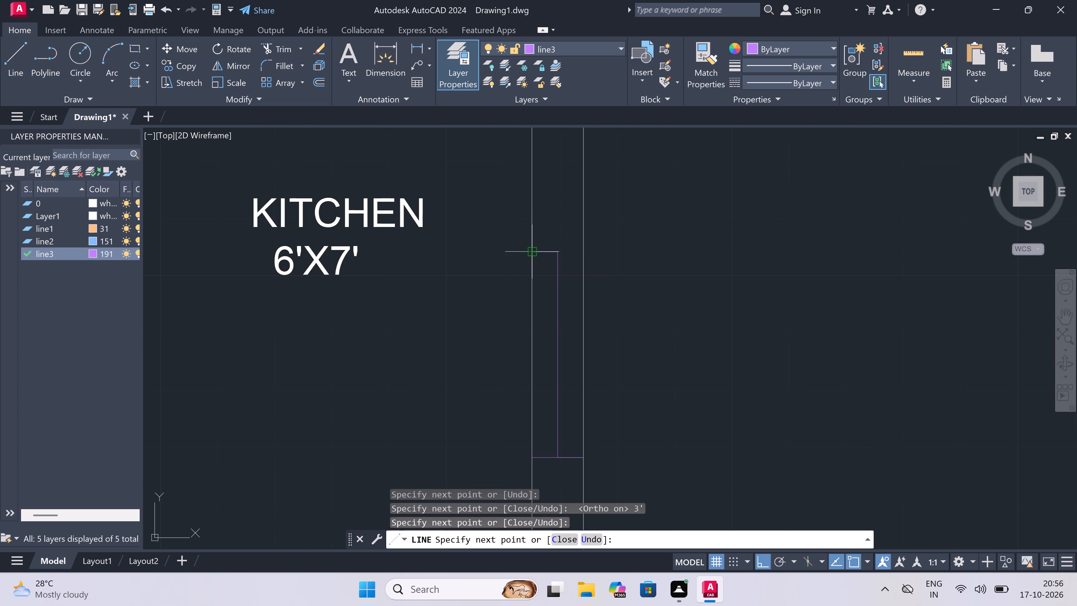
pyautogui.click(583, 251)
pyautogui.press('Escape')
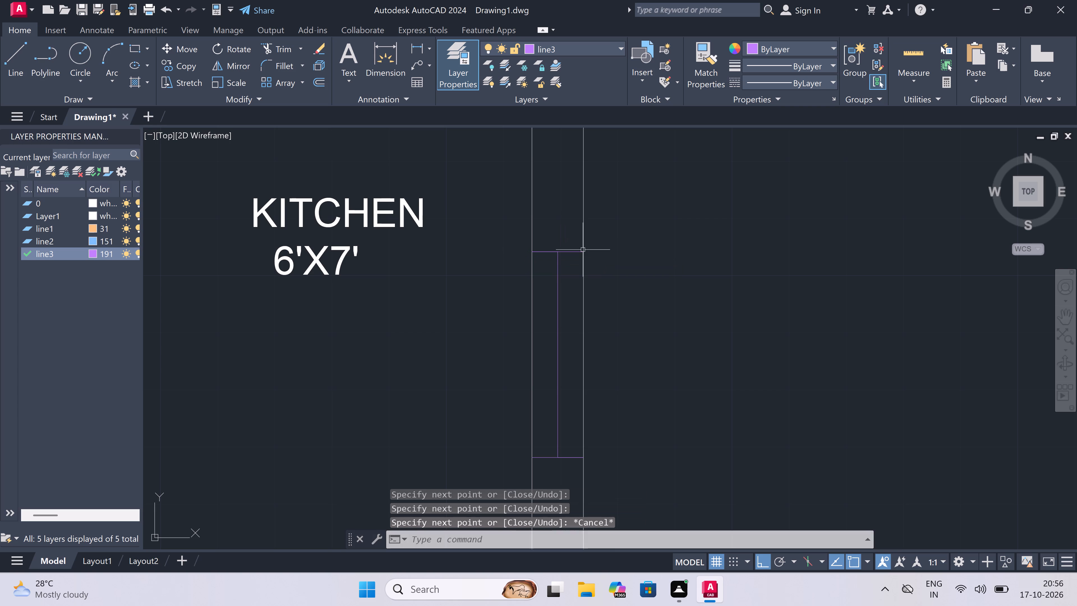
# Trim the right wall's outer and inner lines between the jambs of the lower-right KITCHEN window.
pyautogui.scroll(-2, 584, 252)
pyautogui.scroll(1, 581, 268)
pyautogui.write('tr')
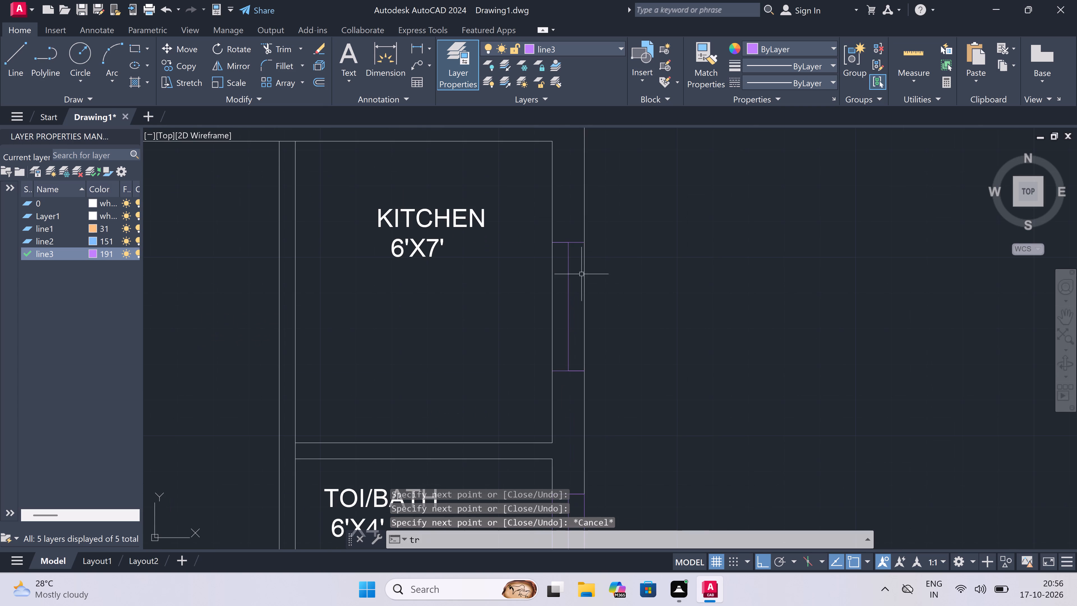
pyautogui.press('space')
pyautogui.click(577, 285)
pyautogui.doubleClick(600, 298)
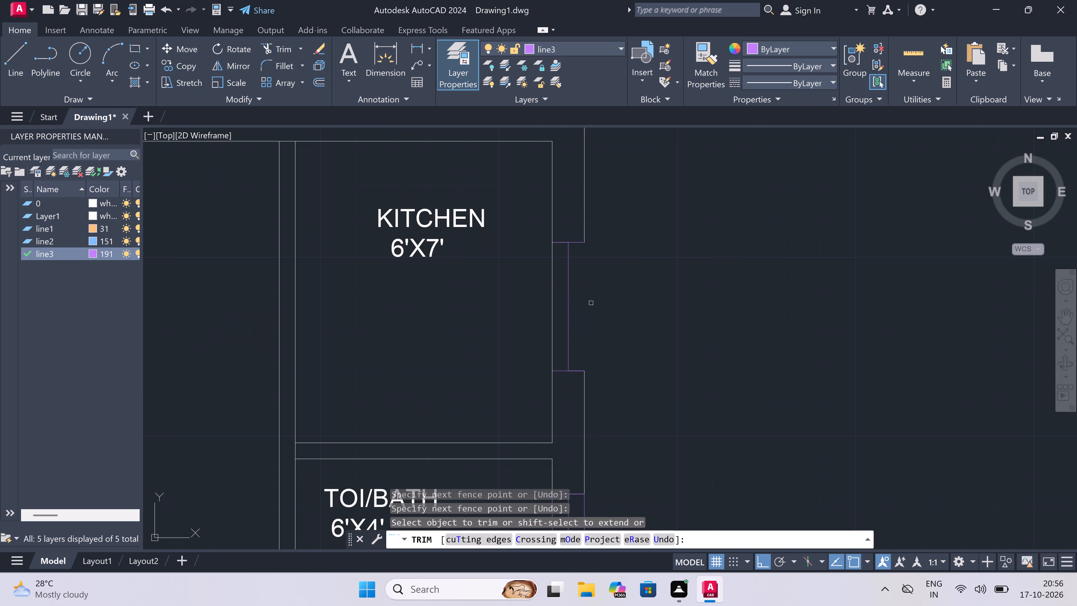
pyautogui.click(554, 314)
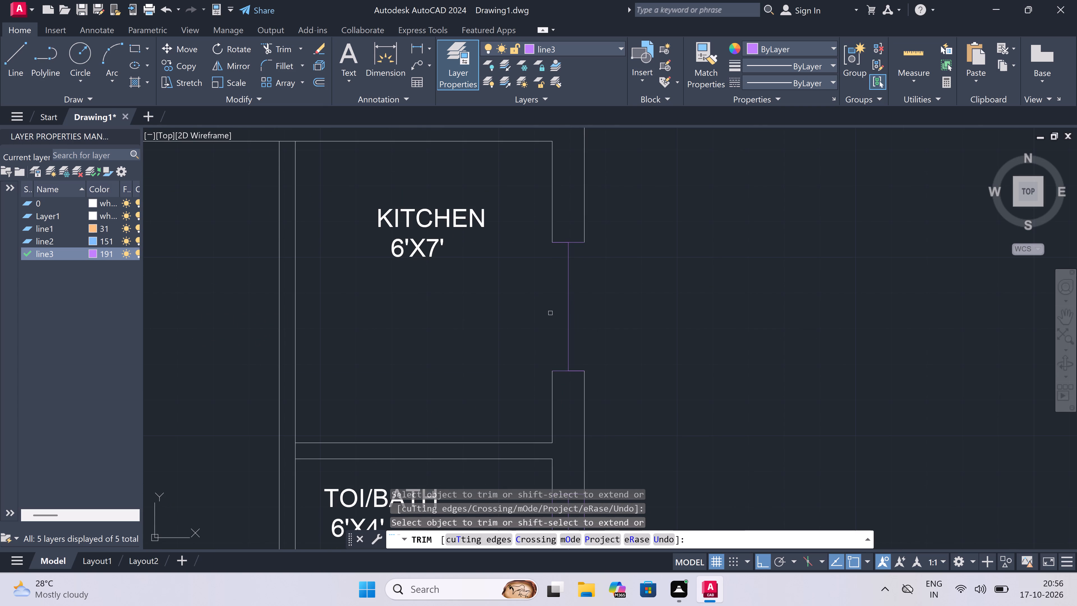
pyautogui.press('Escape')
# Draw lines joining the jambs along the inner and outer wall faces of the lower-right KITCHEN window opening.
pyautogui.write('l')
pyautogui.press('space')
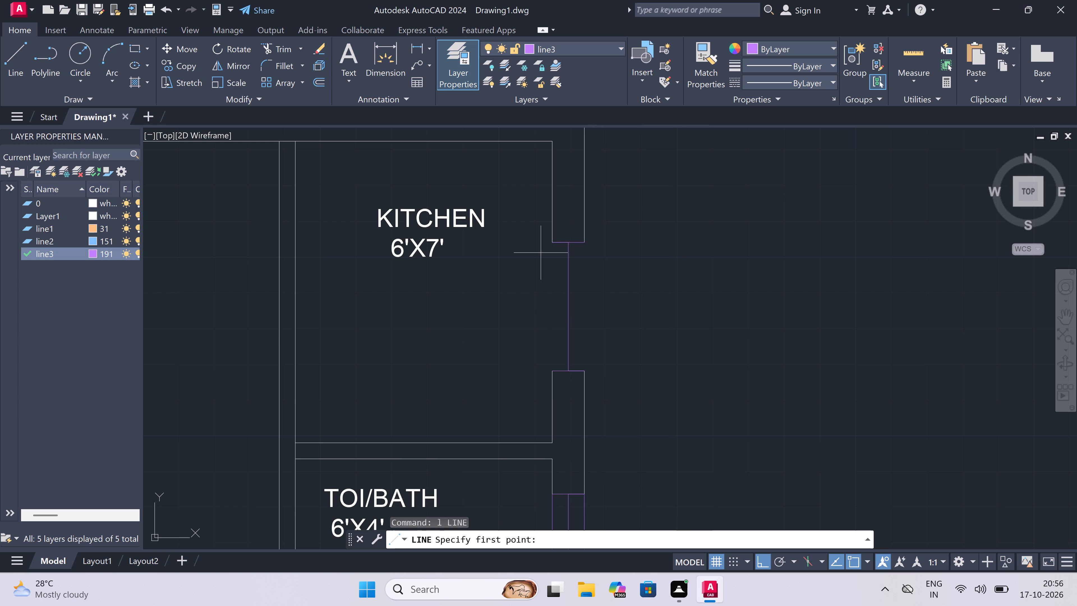
pyautogui.doubleClick(547, 242)
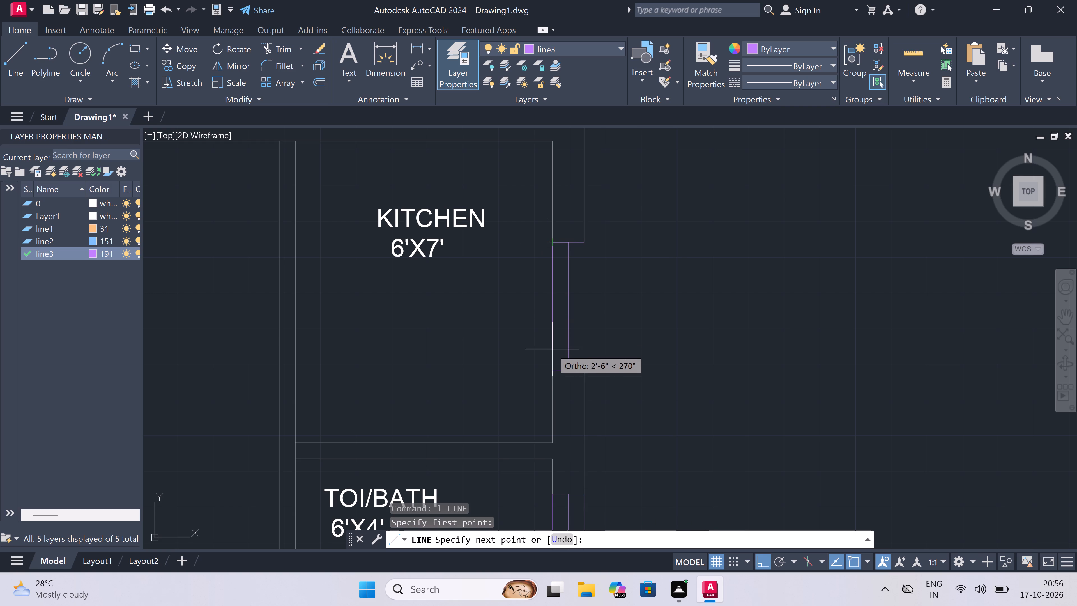
pyautogui.click(553, 366)
pyautogui.press('Escape')
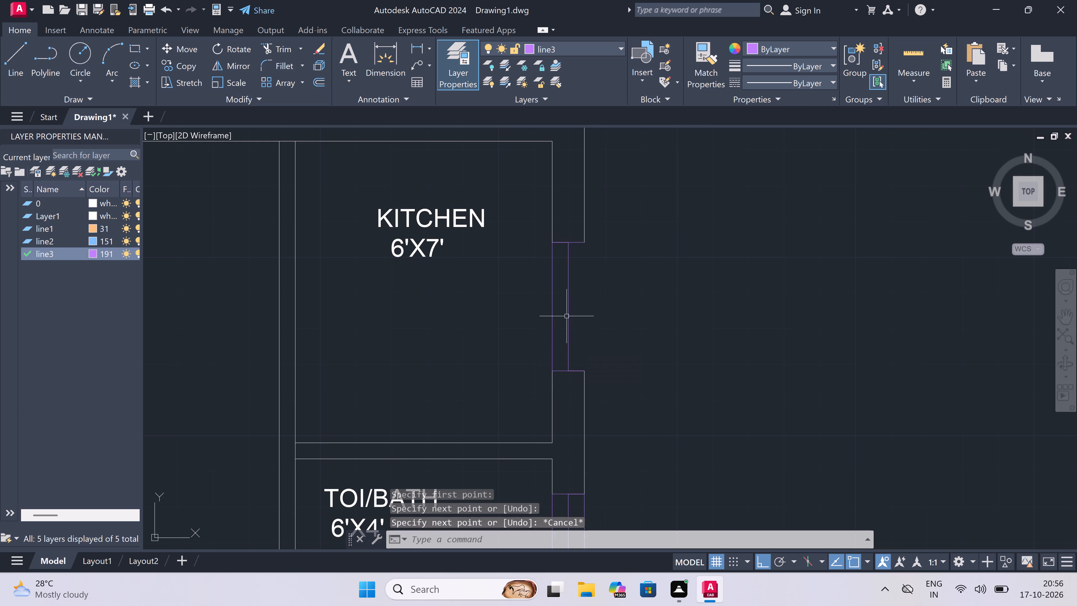
pyautogui.press('space')
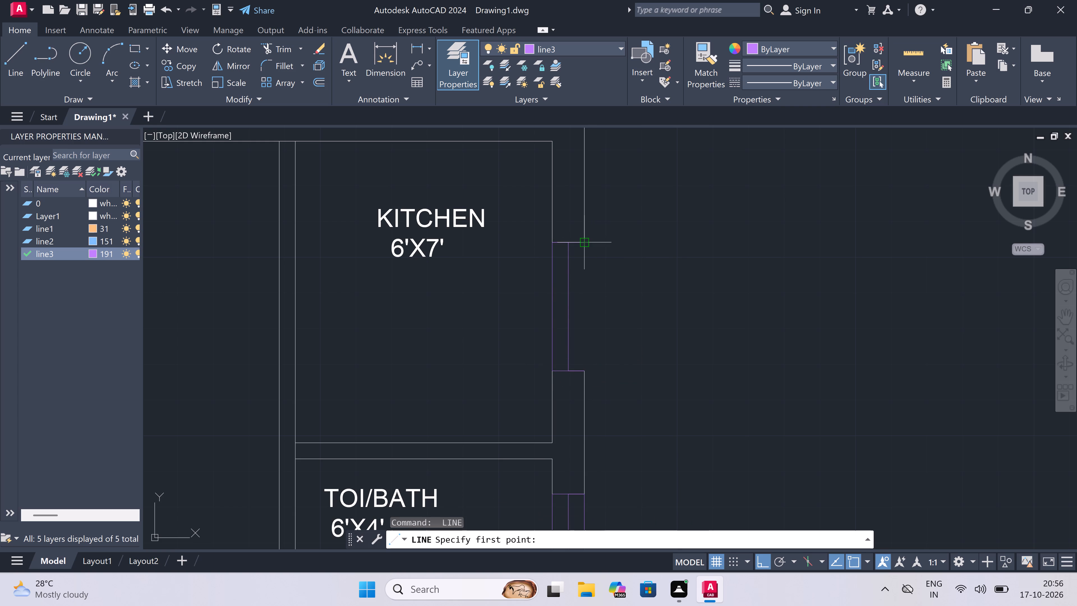
pyautogui.click(587, 239)
pyautogui.click(581, 369)
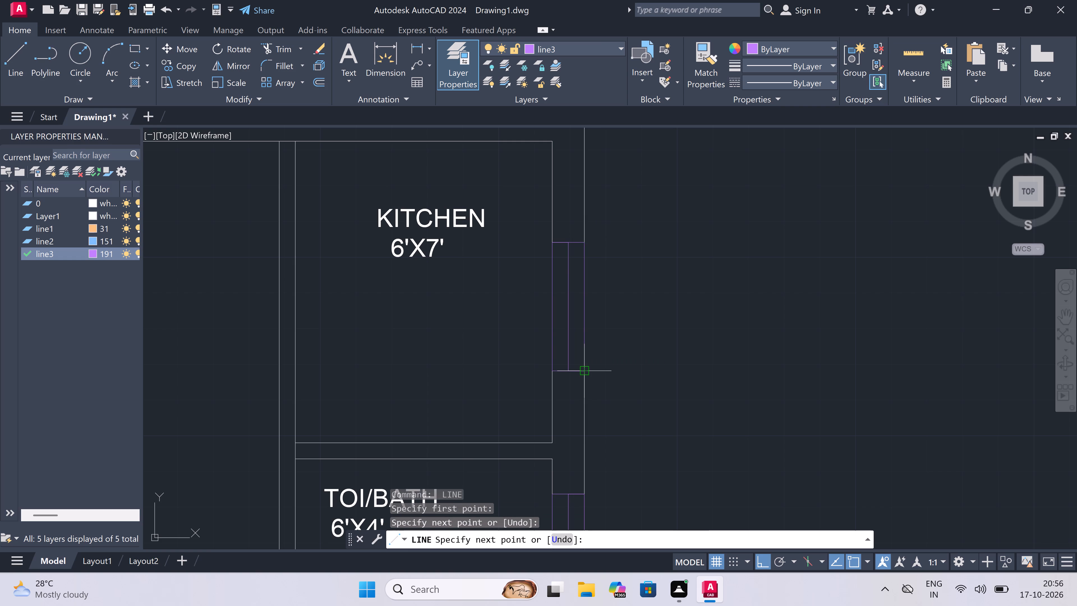
pyautogui.press('Escape')
# Draw the lower-right DINING CUM LIVING window in the right outer wall: two jamb lines across the wall joined by a 5' centre line.
pyautogui.scroll(-5, 581, 319)
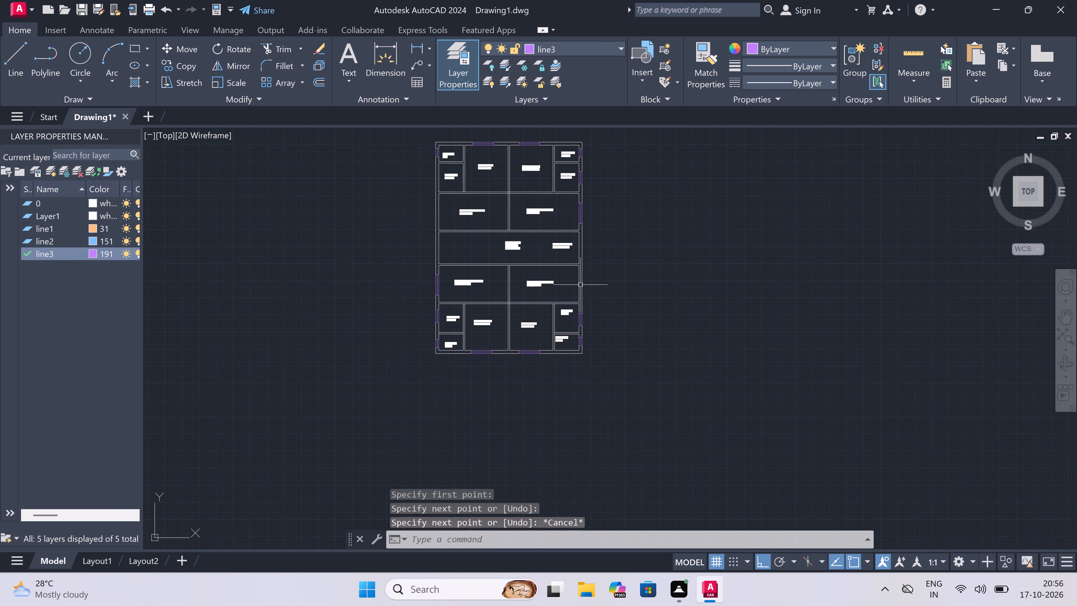
pyautogui.scroll(4, 578, 281)
pyautogui.press('space')
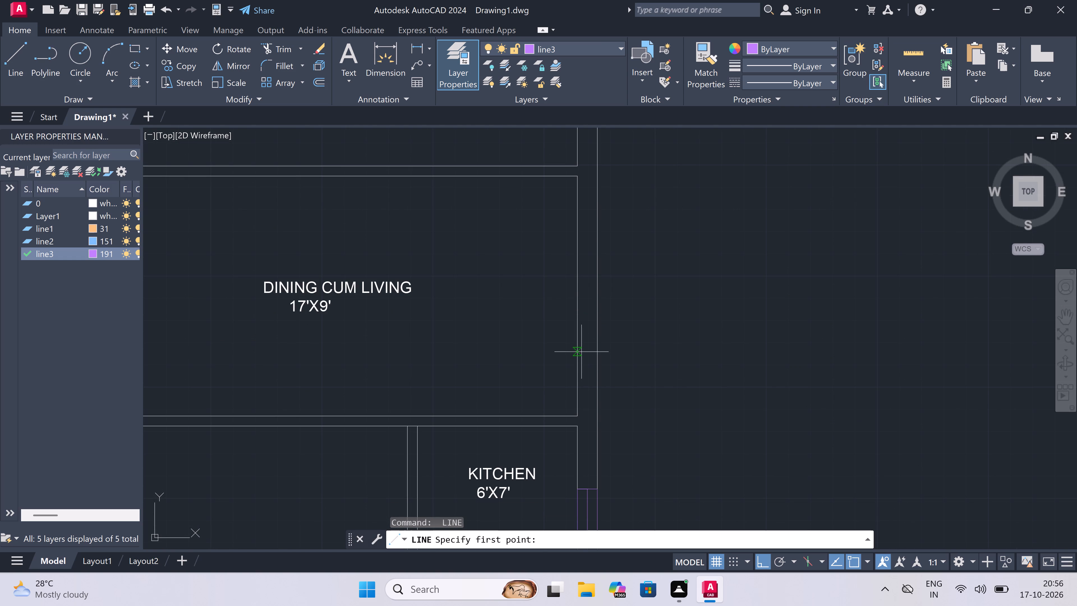
pyautogui.click(581, 365)
pyautogui.click(594, 365)
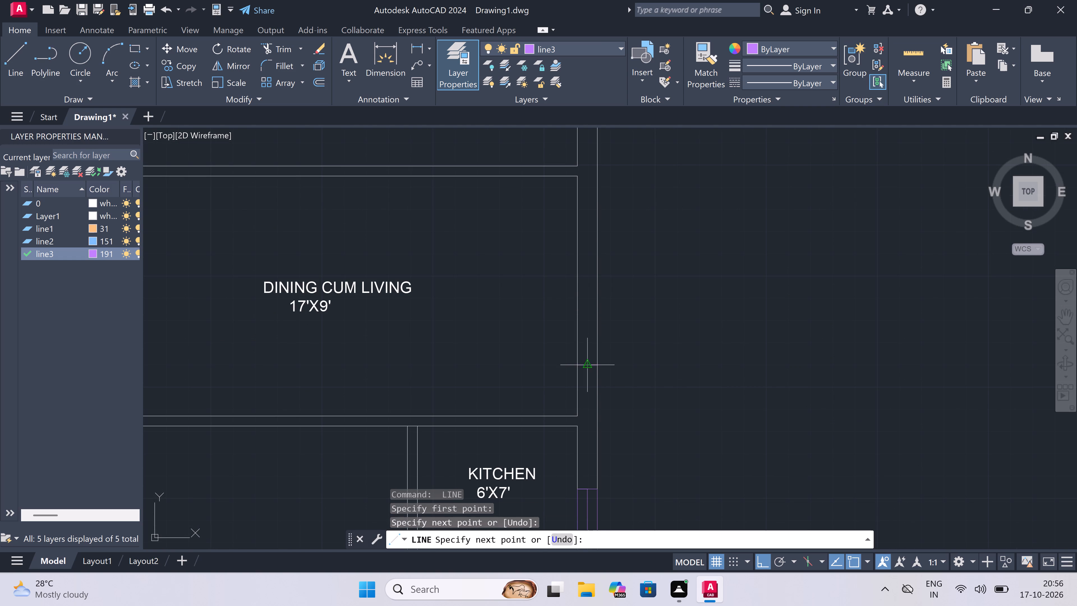
pyautogui.doubleClick(590, 365)
pyautogui.write("5'")
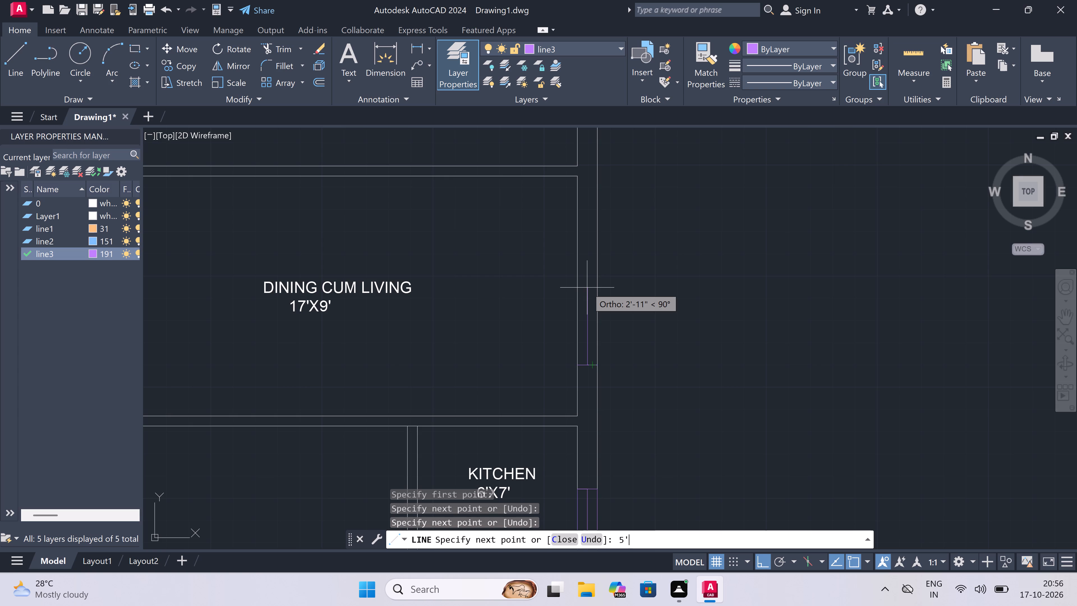
pyautogui.press('space')
pyautogui.scroll(1, 581, 254)
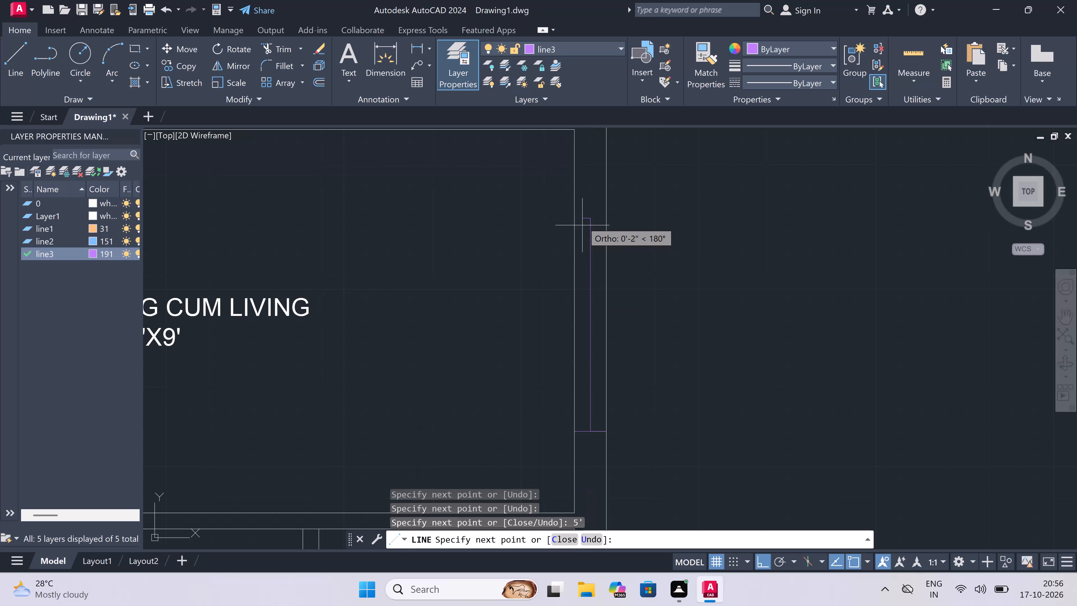
pyautogui.click(580, 215)
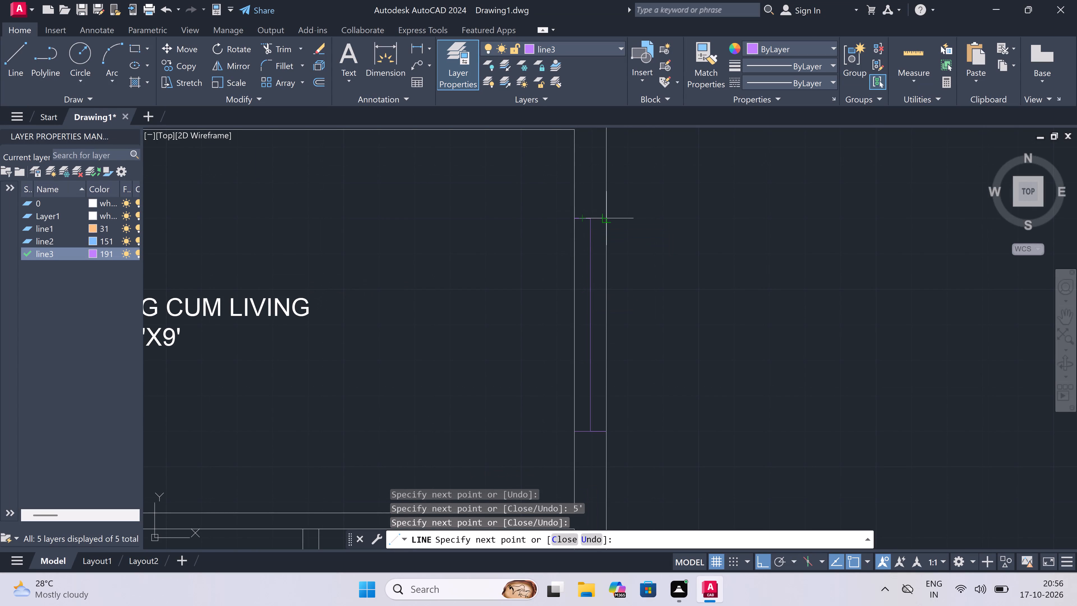
pyautogui.click(604, 217)
pyautogui.press('Escape')
# Trim the right wall's outer and inner lines between the jambs of the lower-right DINING CUM LIVING window.
pyautogui.press('t')
pyautogui.press('r')
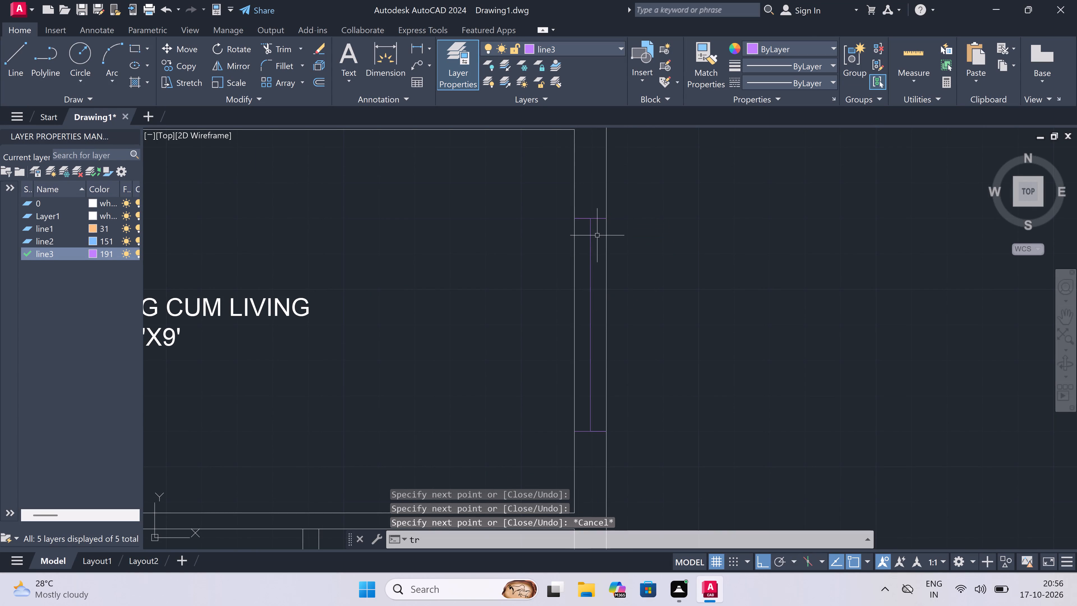
pyautogui.press('space')
pyautogui.click(601, 260)
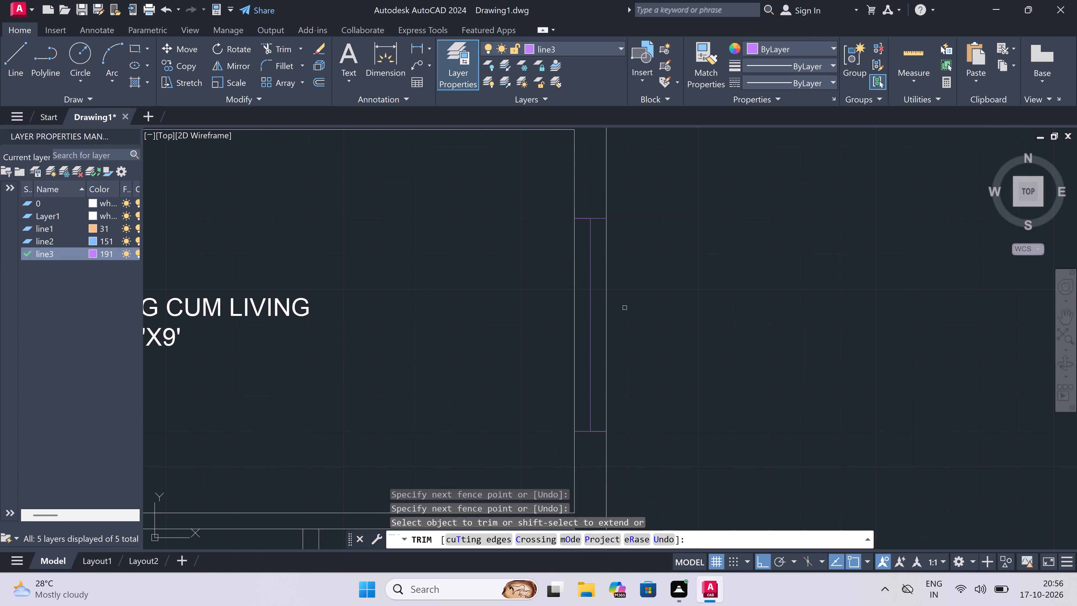
pyautogui.click(623, 306)
pyautogui.click(592, 282)
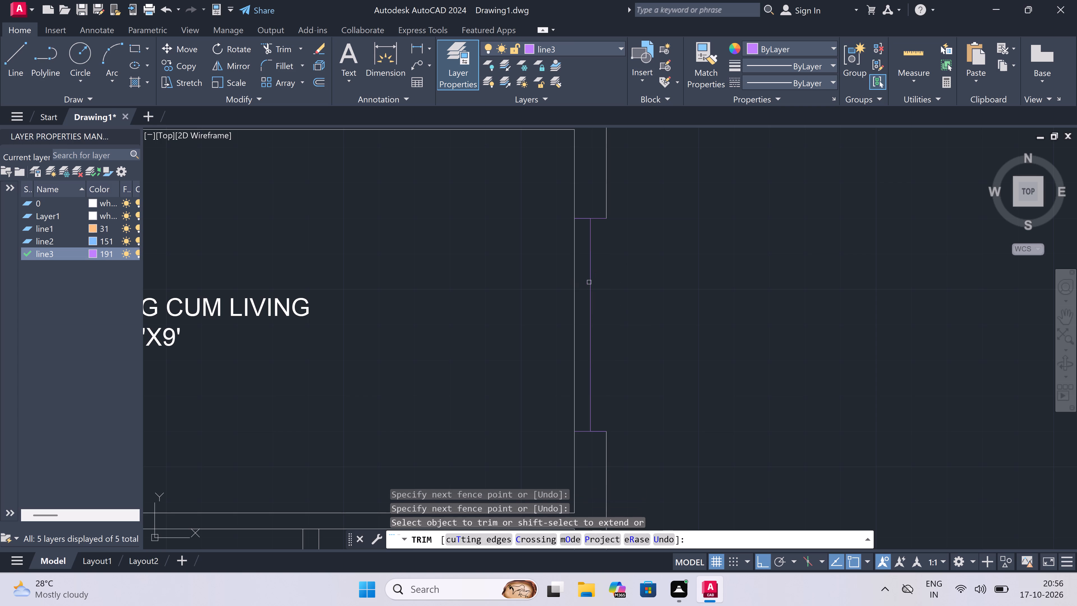
pyautogui.click(583, 278)
pyautogui.click(523, 315)
pyautogui.press('Escape')
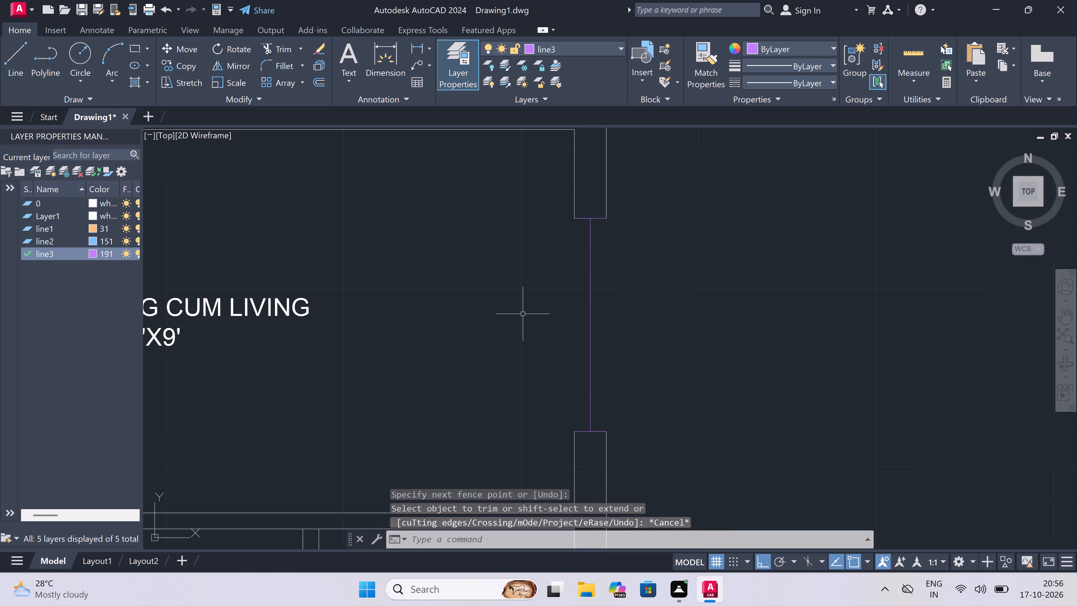
# Draw lines joining the jambs along the inner and outer wall faces of the lower-right DINING CUM LIVING window opening.
pyautogui.press('l')
pyautogui.press('space')
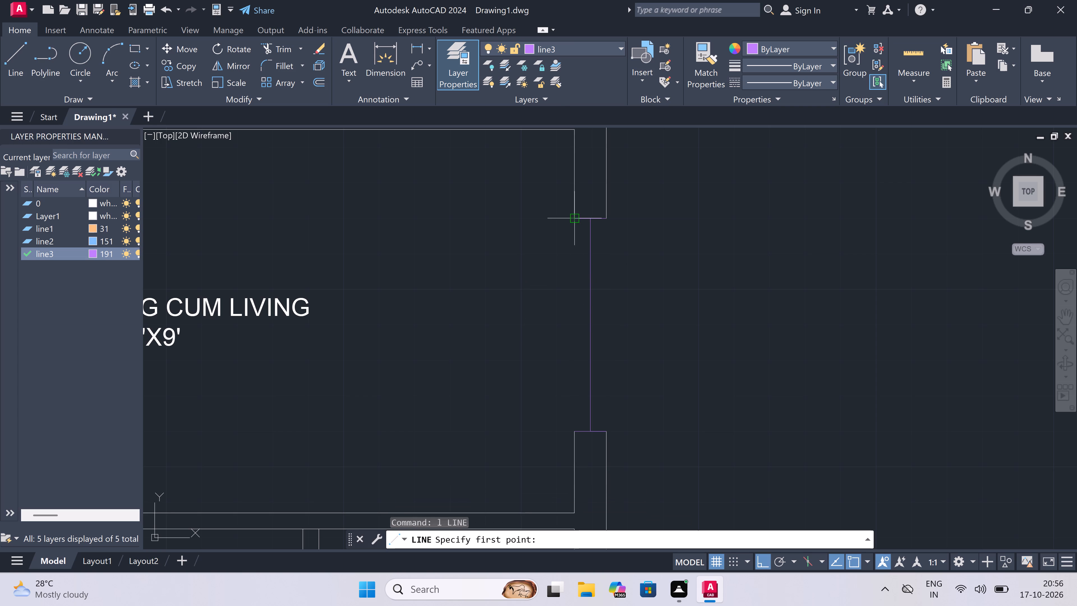
pyautogui.click(572, 222)
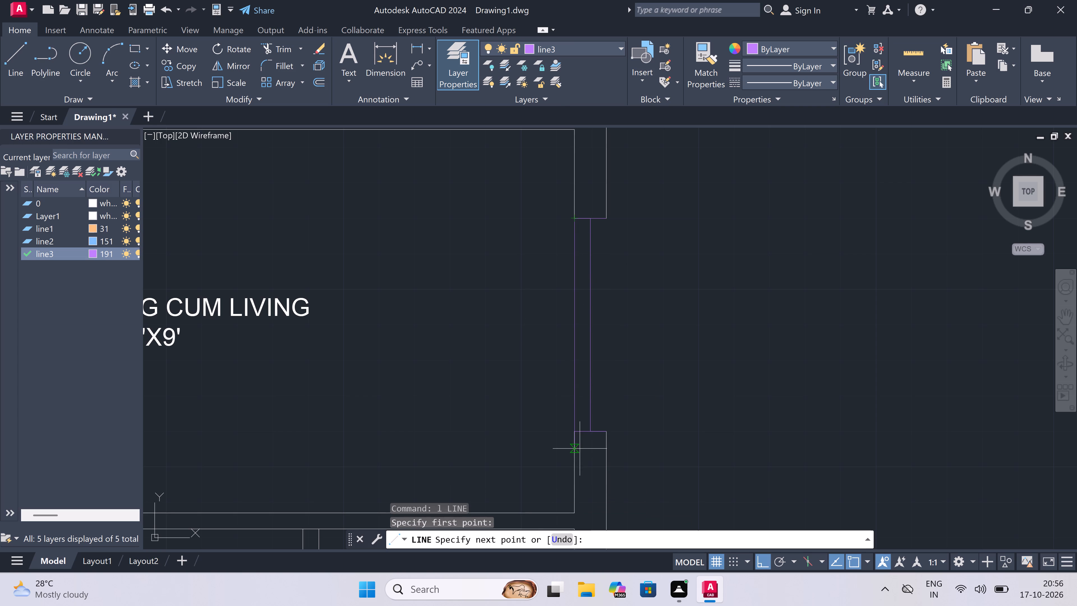
pyautogui.moveTo(577, 430); pyautogui.dragTo(574, 432)
pyautogui.press('Escape')
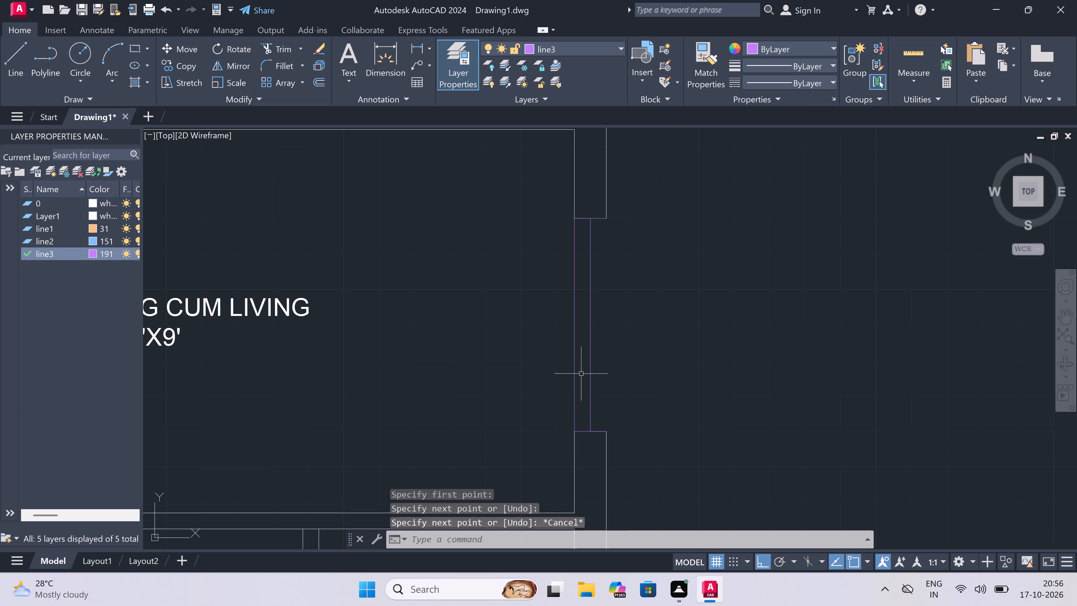
pyautogui.press('space')
pyautogui.click(604, 215)
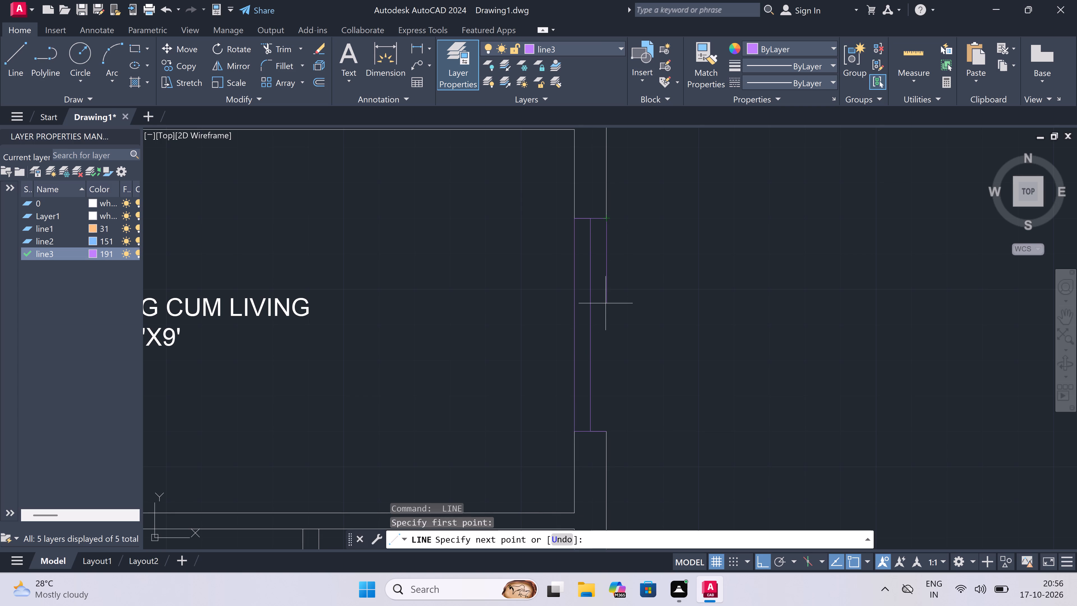
pyautogui.click(606, 428)
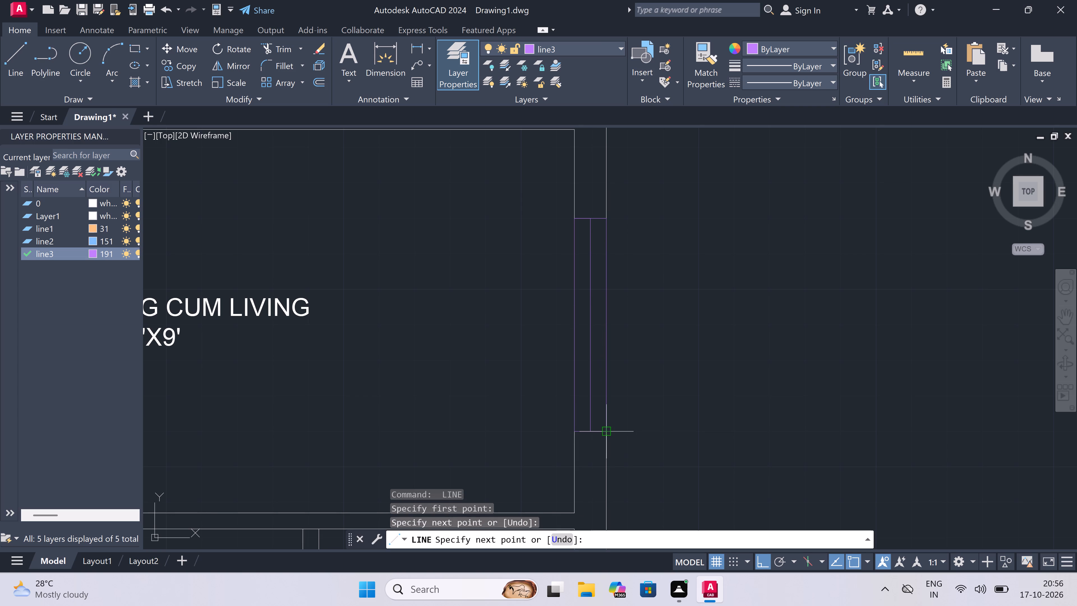
pyautogui.press('Escape')
# Draw the upper-left DINING CUM LIVING window in the left outer wall: two jamb lines across the wall joined by a 5' centre line.
pyautogui.scroll(-4, 567, 318)
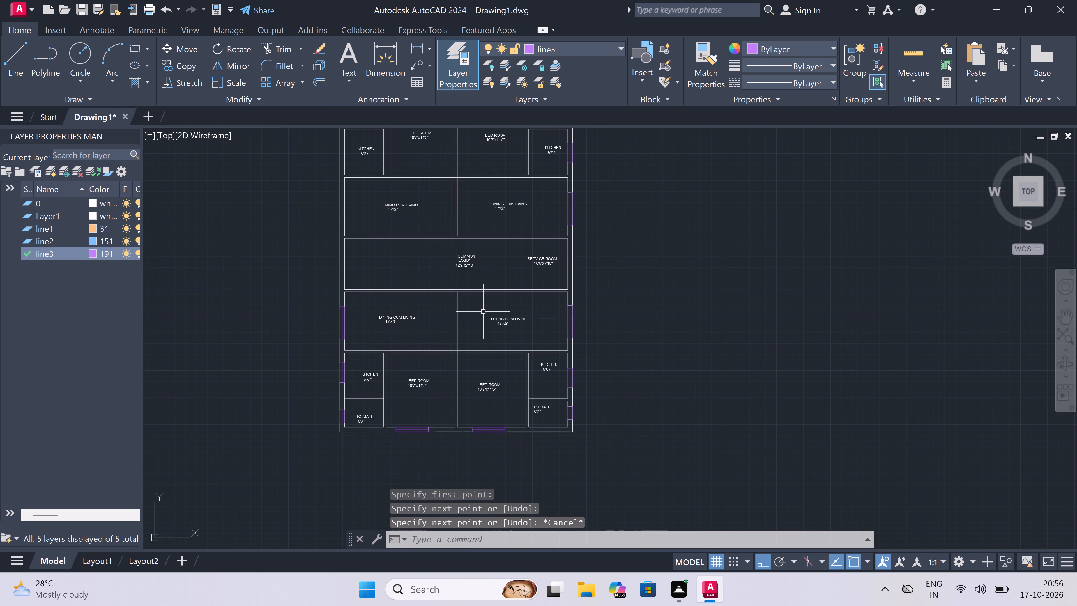
pyautogui.scroll(-1, 425, 304)
pyautogui.scroll(2, 391, 269)
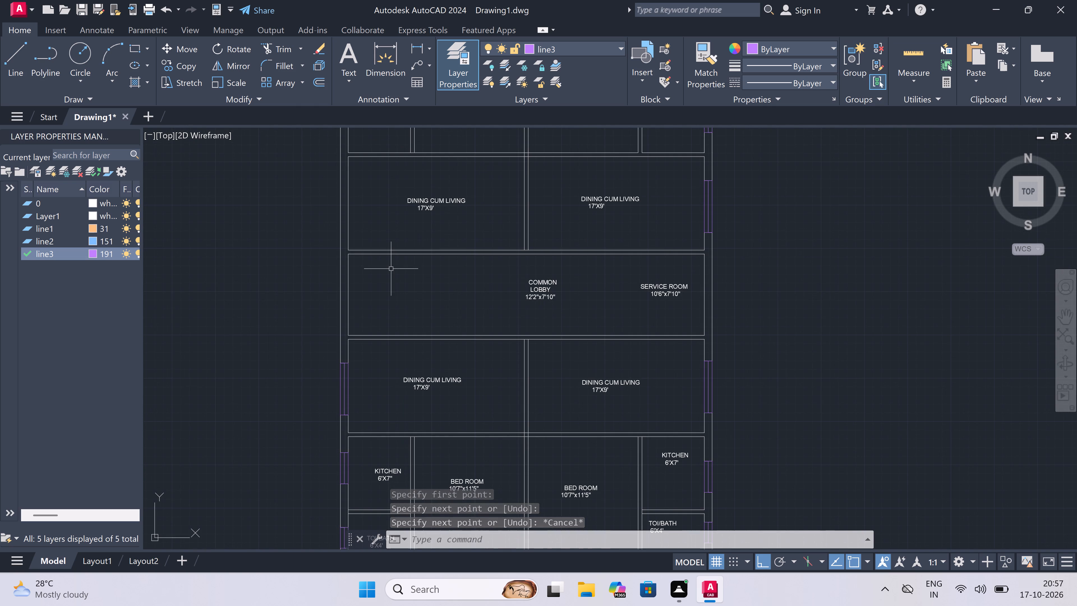
pyautogui.scroll(-2, 393, 266)
pyautogui.scroll(3, 368, 230)
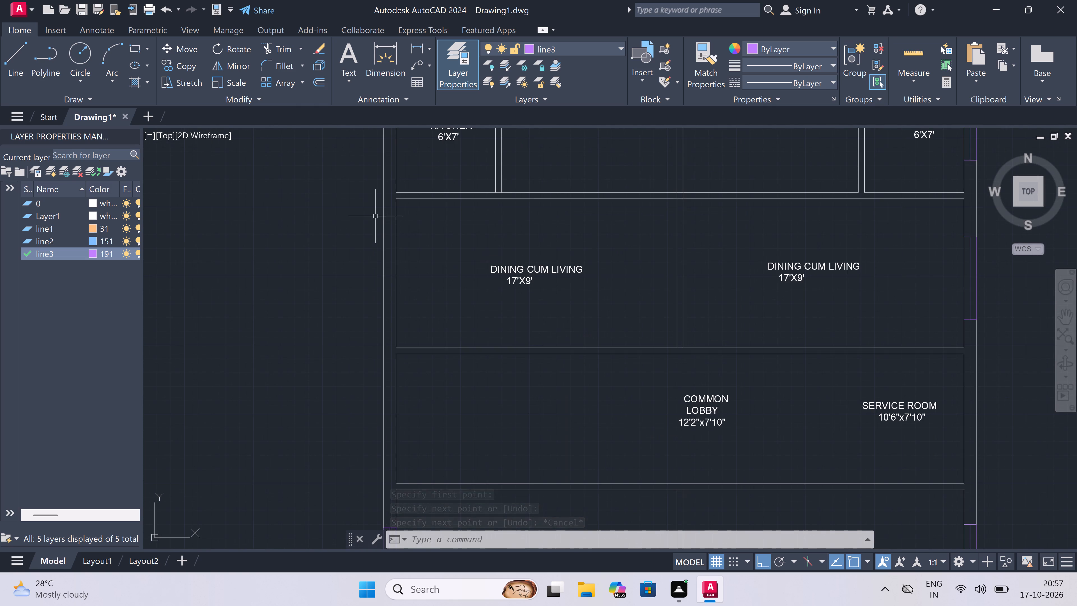
pyautogui.scroll(1, 385, 217)
pyautogui.press('space')
pyautogui.click(385, 219)
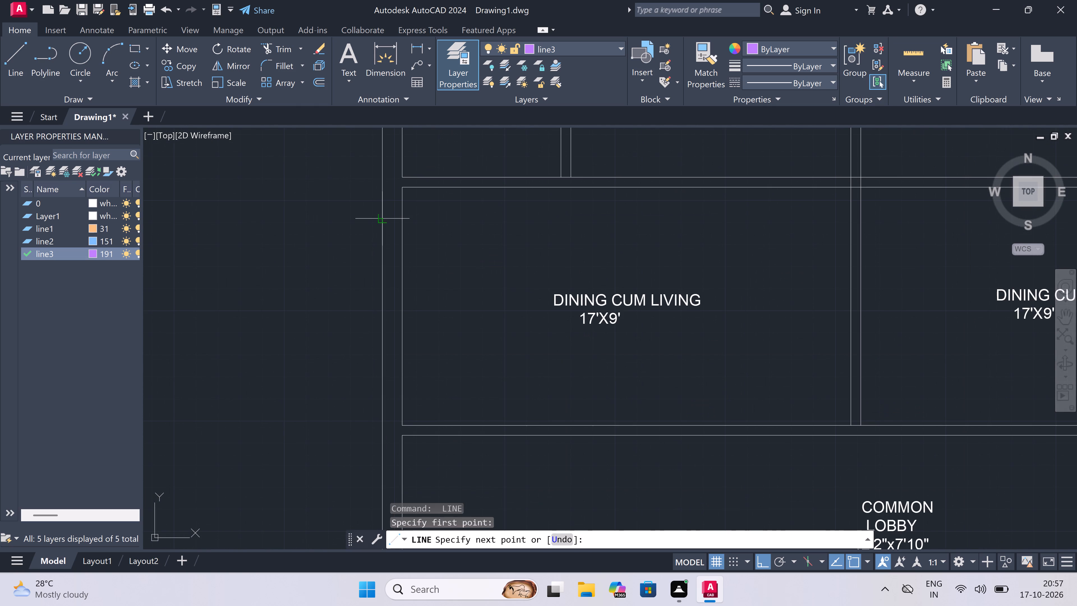
pyautogui.doubleClick(405, 221)
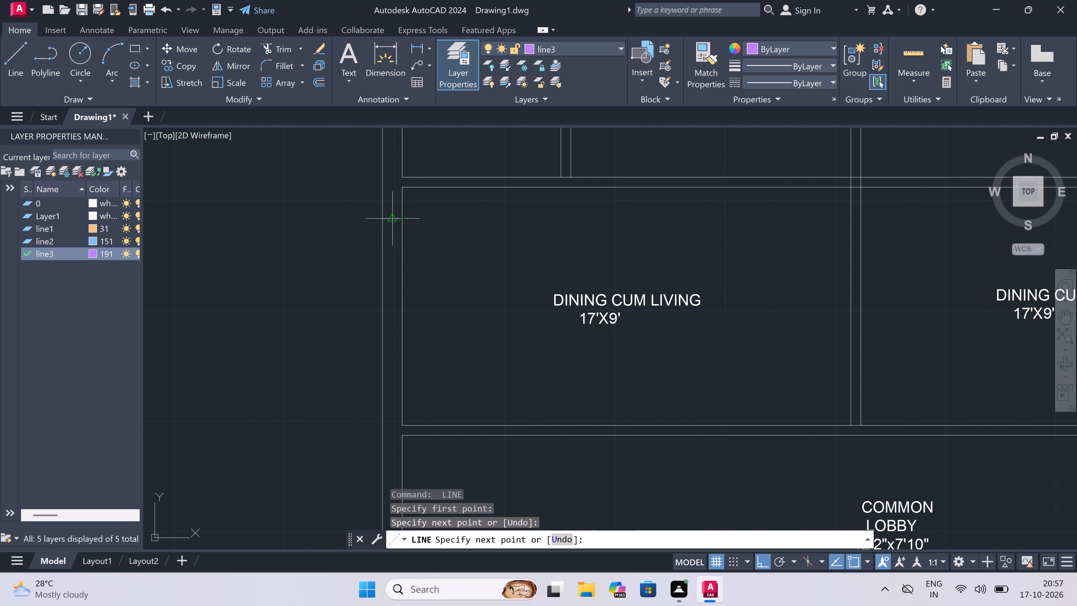
pyautogui.click(392, 220)
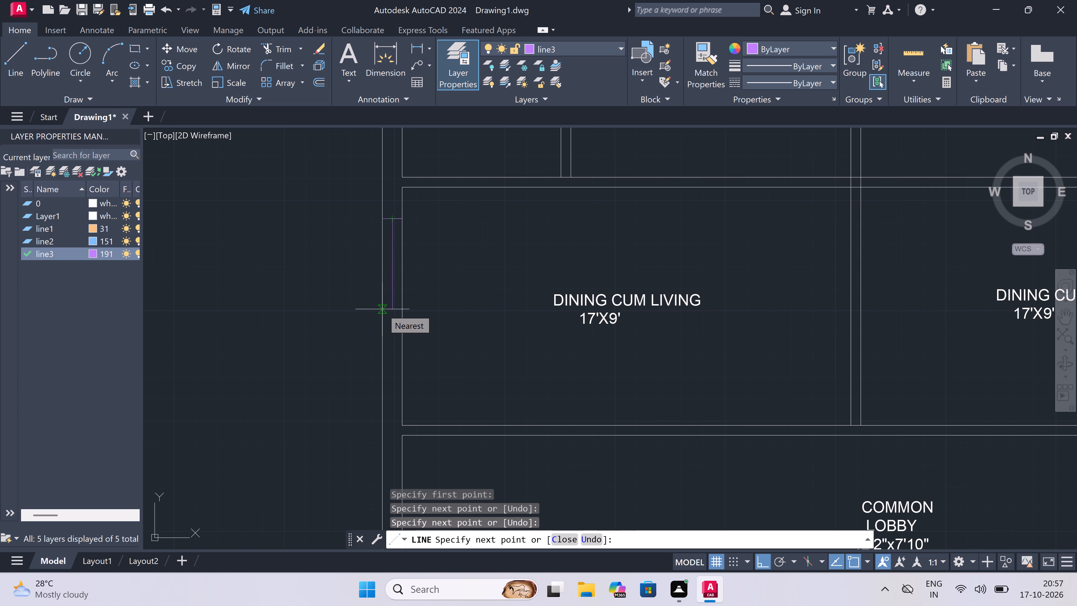
pyautogui.write("5'")
pyautogui.press('space')
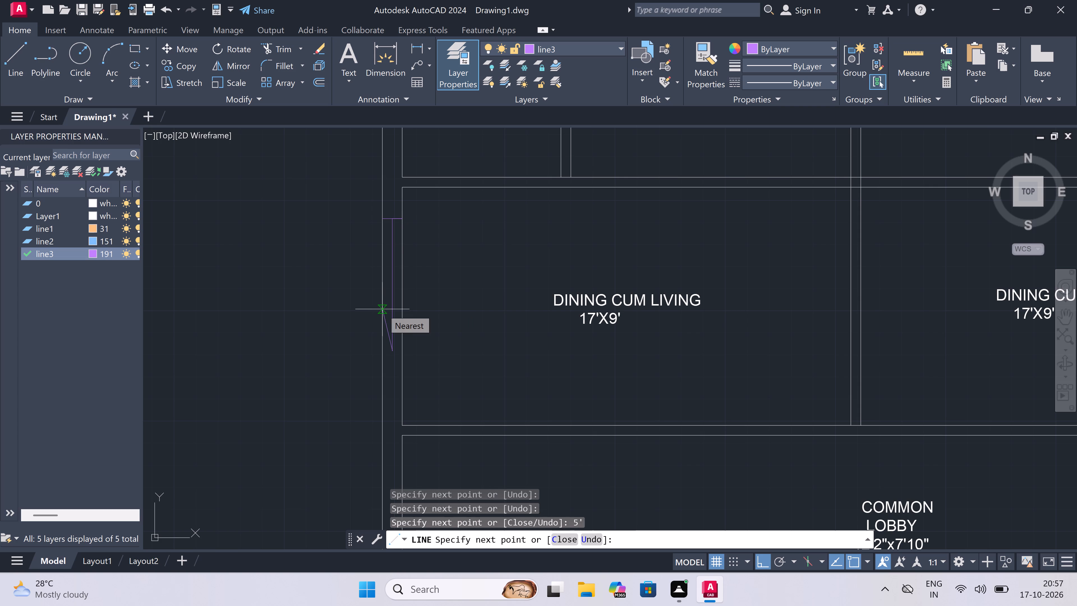
pyautogui.scroll(2, 379, 336)
pyautogui.click(387, 372)
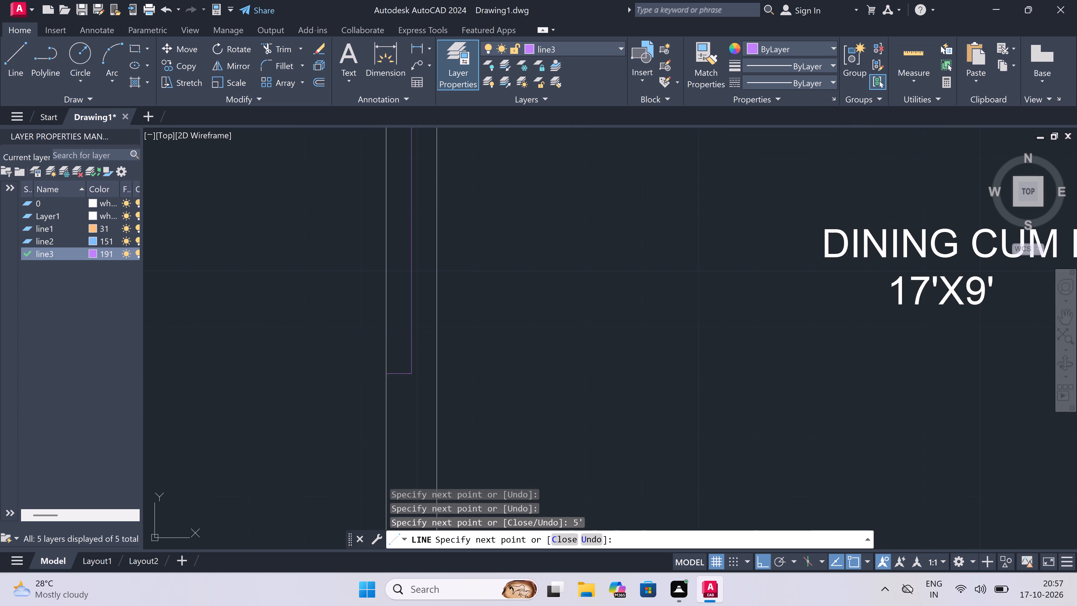
pyautogui.click(435, 369)
pyautogui.press('Escape')
# Trim the left wall's inner and outer lines between the jambs of the upper-left DINING CUM LIVING window.
pyautogui.press('t')
pyautogui.write('r')
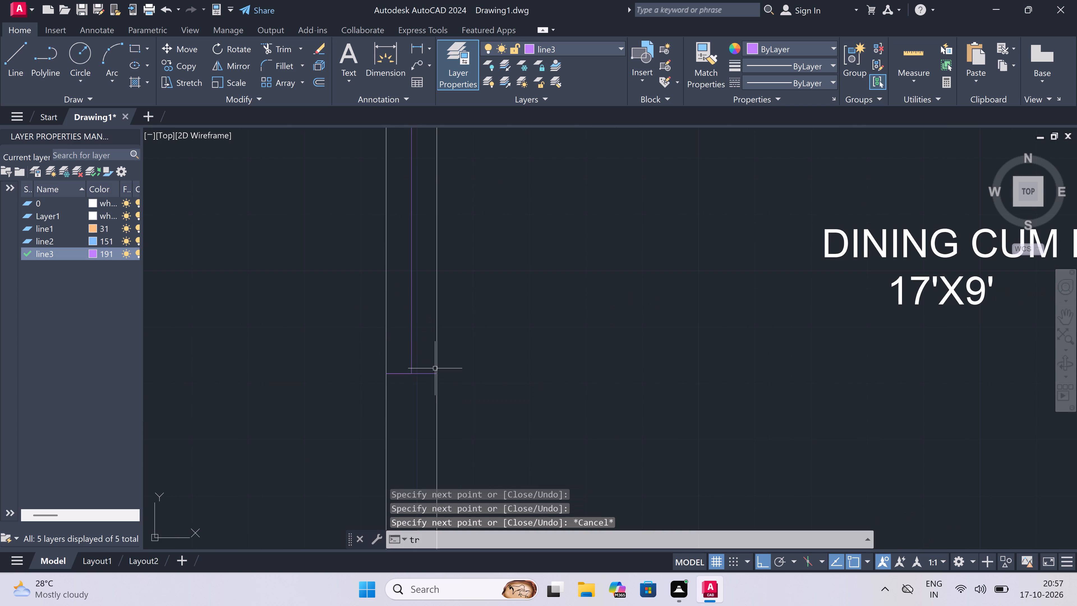
pyautogui.press('space')
pyautogui.scroll(-3, 435, 369)
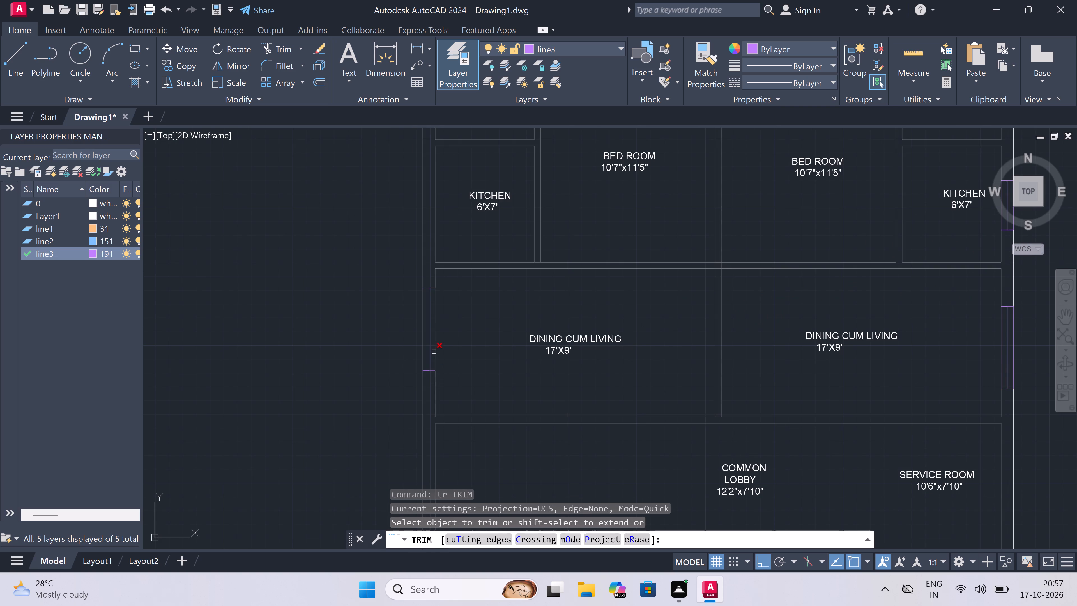
pyautogui.click(434, 352)
pyautogui.scroll(2, 432, 330)
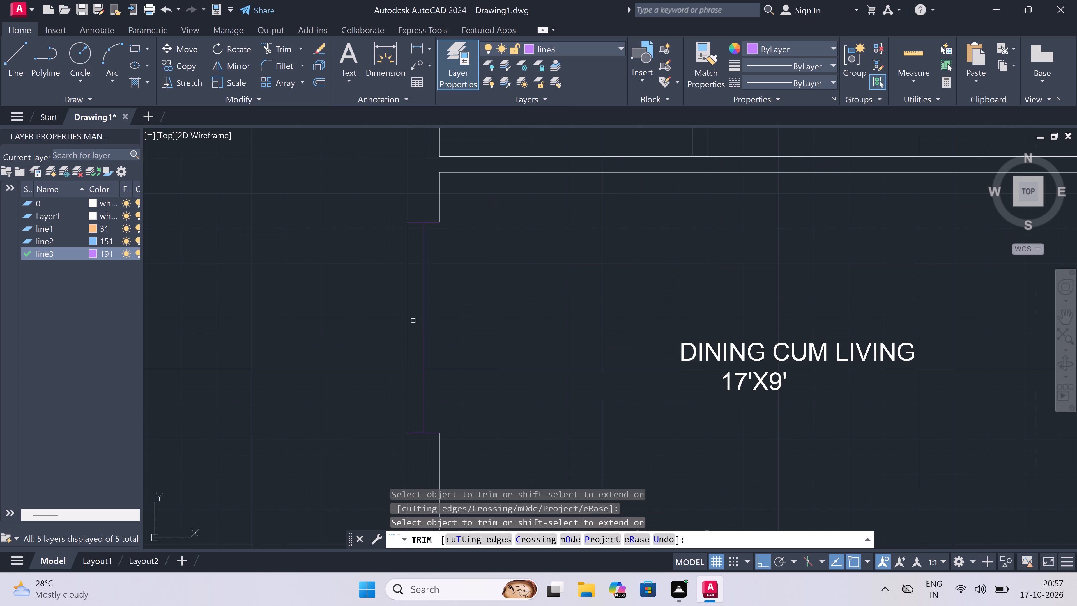
pyautogui.doubleClick(413, 321)
pyautogui.click(369, 323)
pyautogui.press('Escape')
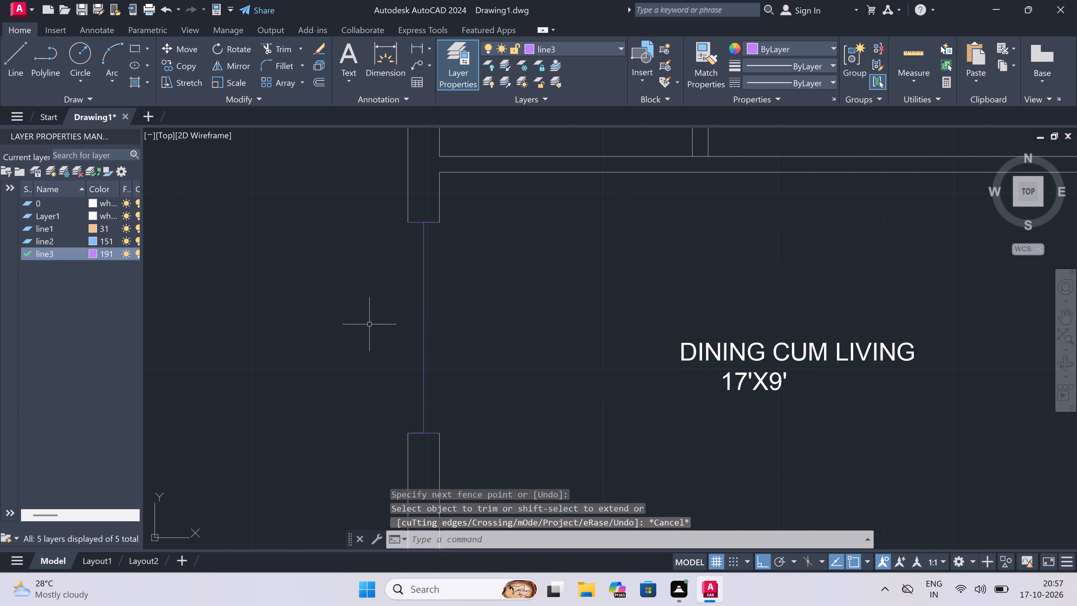
# Draw lines joining the jambs along the outer and inner wall faces of the upper-left DINING CUM LIVING window opening.
pyautogui.press('l')
pyautogui.press('space')
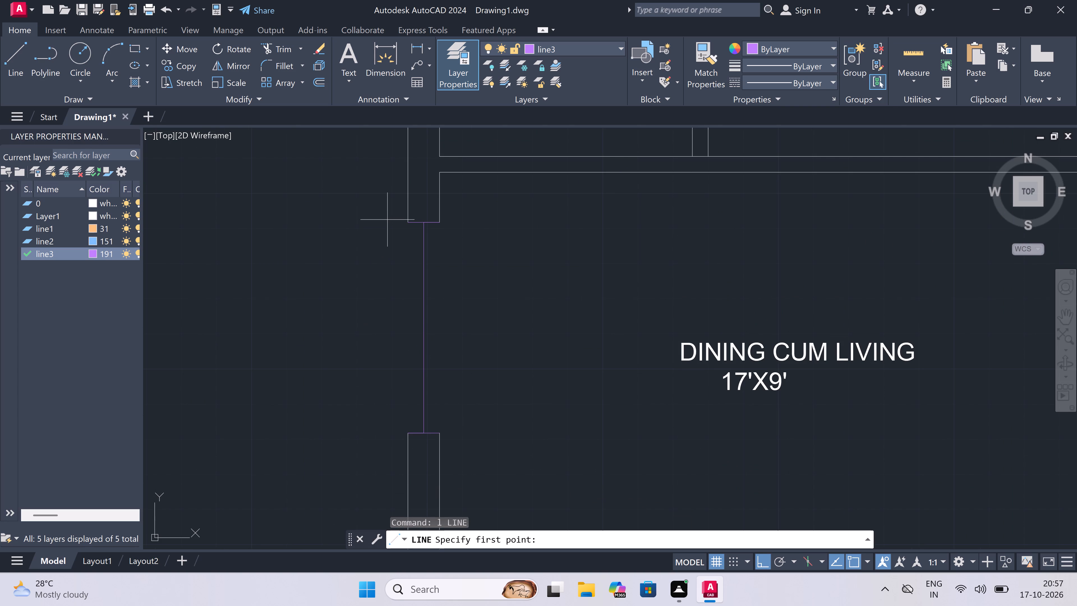
pyautogui.click(403, 221)
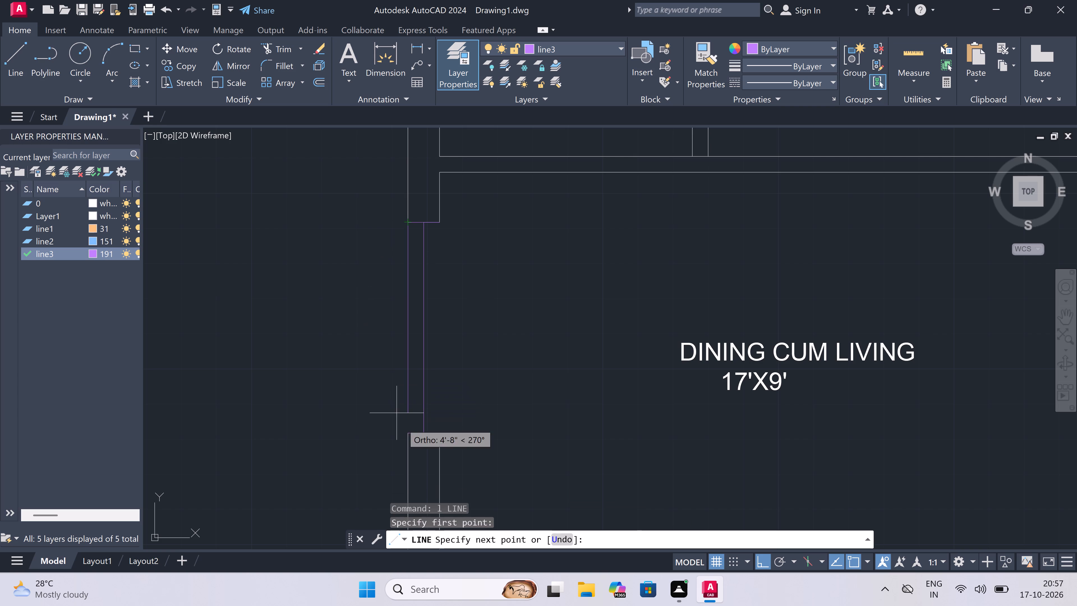
pyautogui.click(402, 432)
pyautogui.press('Escape')
pyautogui.press('space')
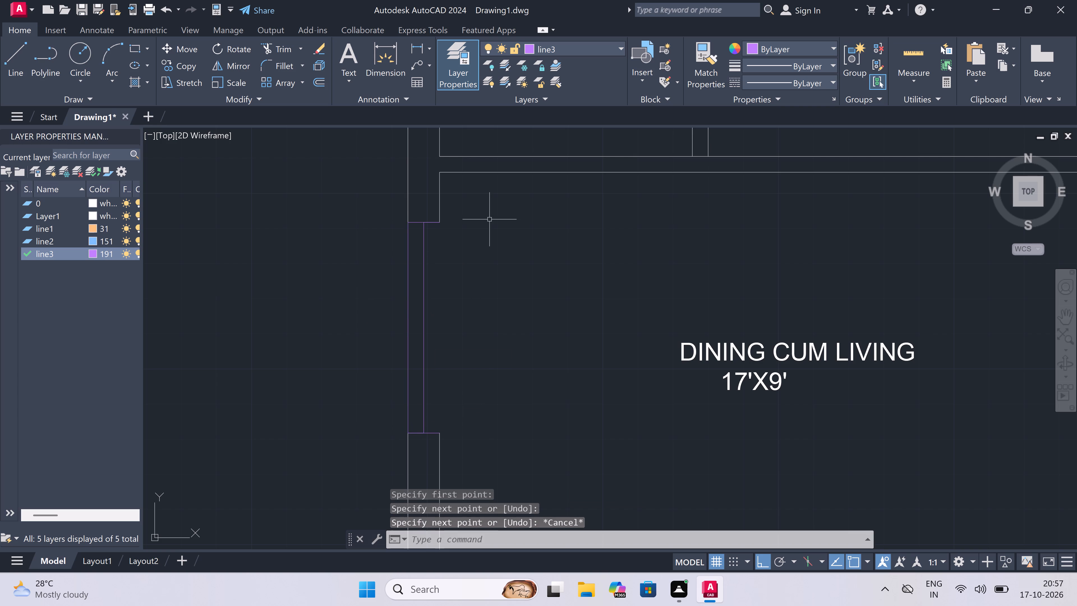
pyautogui.click(441, 221)
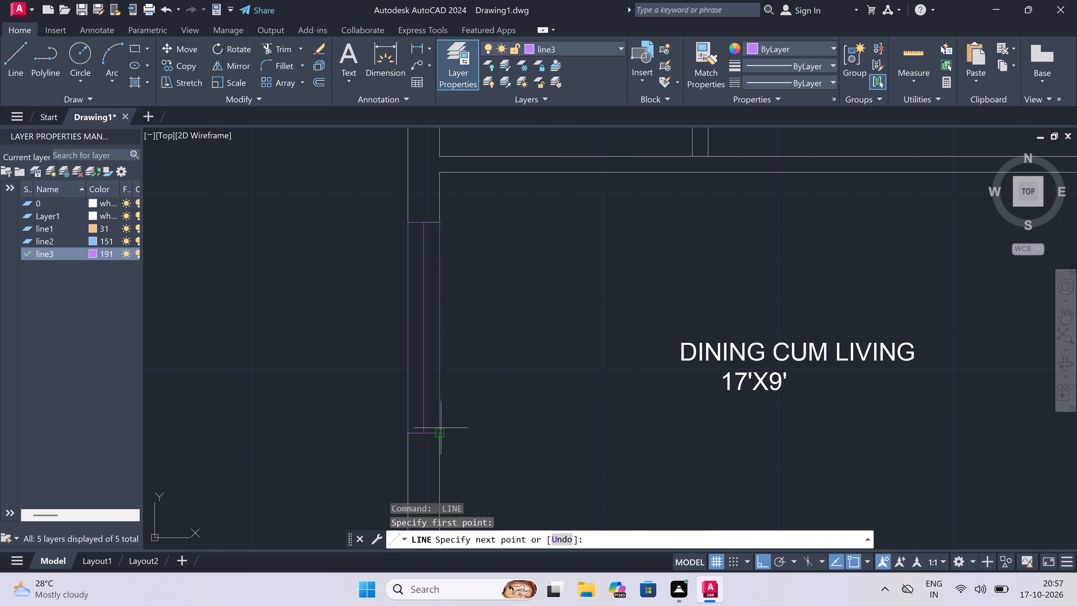
pyautogui.doubleClick(441, 428)
pyautogui.press('Escape')
pyautogui.scroll(-3, 464, 283)
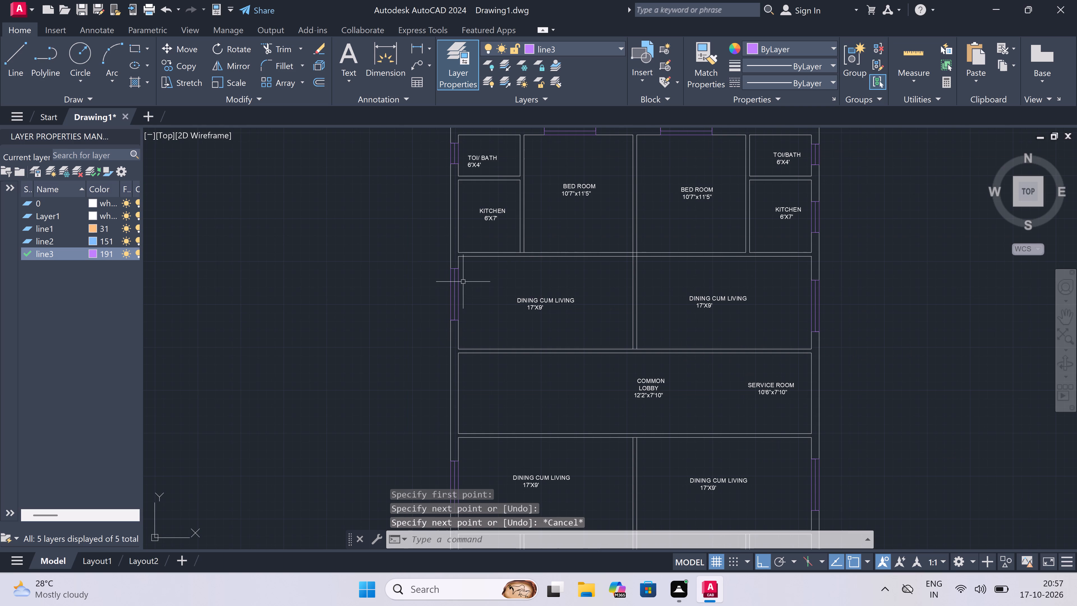
pyautogui.scroll(-1, 463, 282)
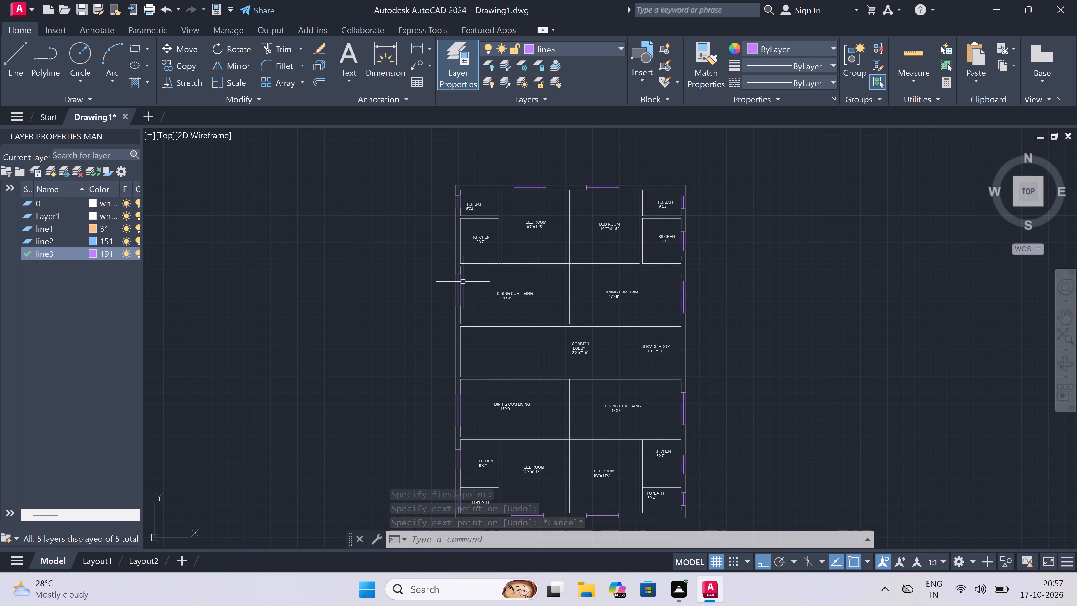
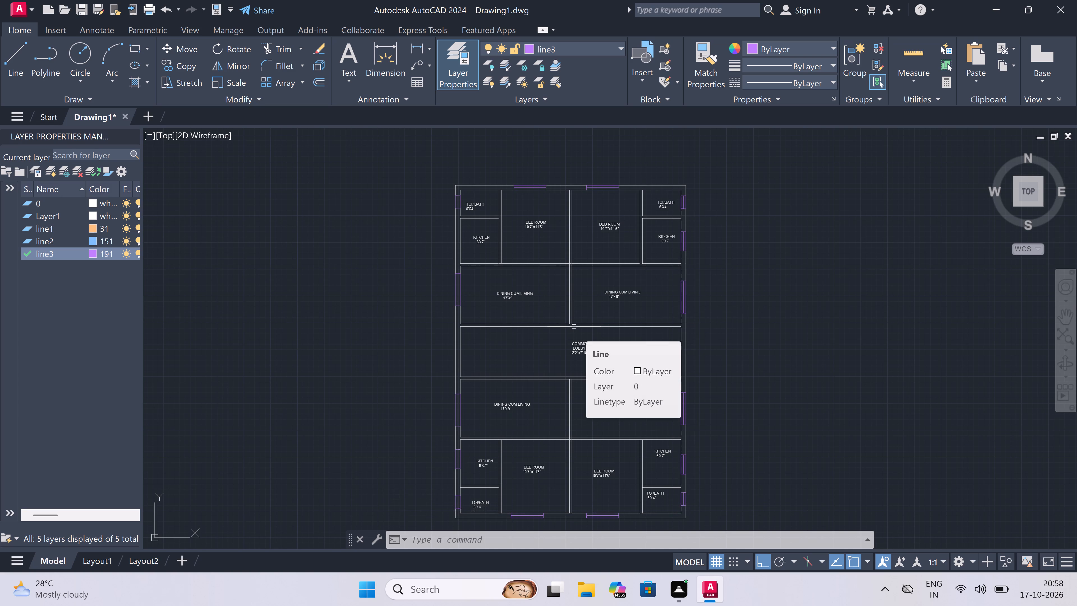
# Make line1 the current layer for drawing the doors.
pyautogui.scroll(-2, 574, 326)
pyautogui.scroll(1, 558, 284)
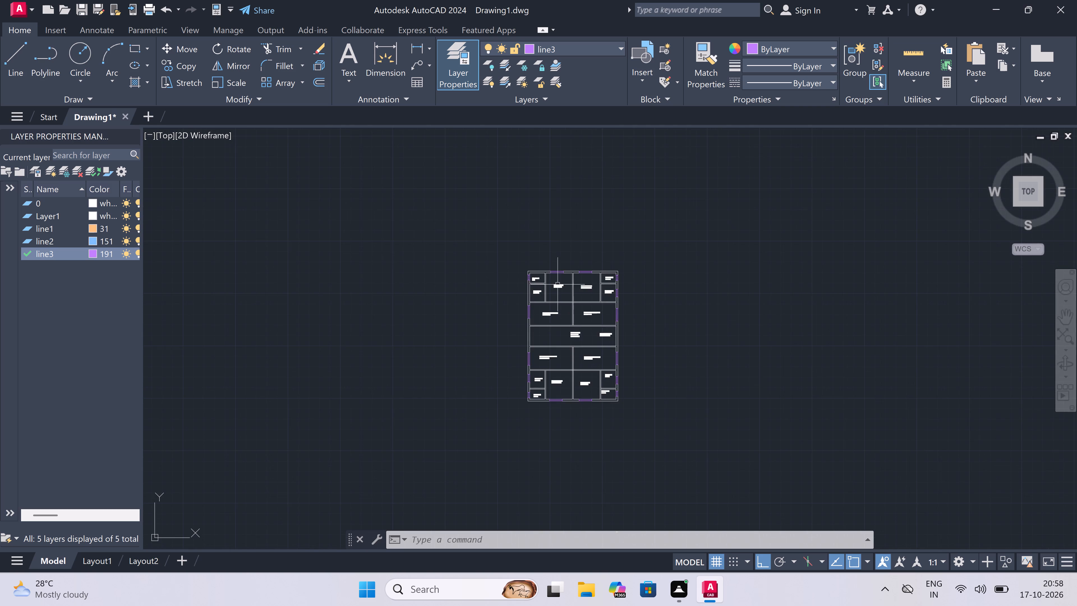
pyautogui.scroll(2, 558, 284)
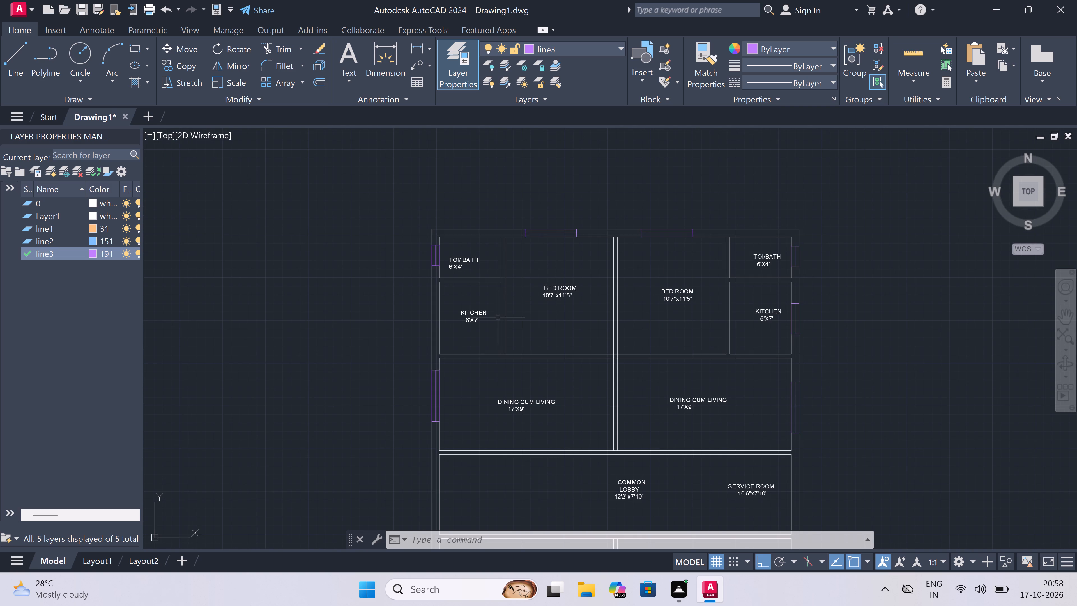
pyautogui.scroll(1, 498, 317)
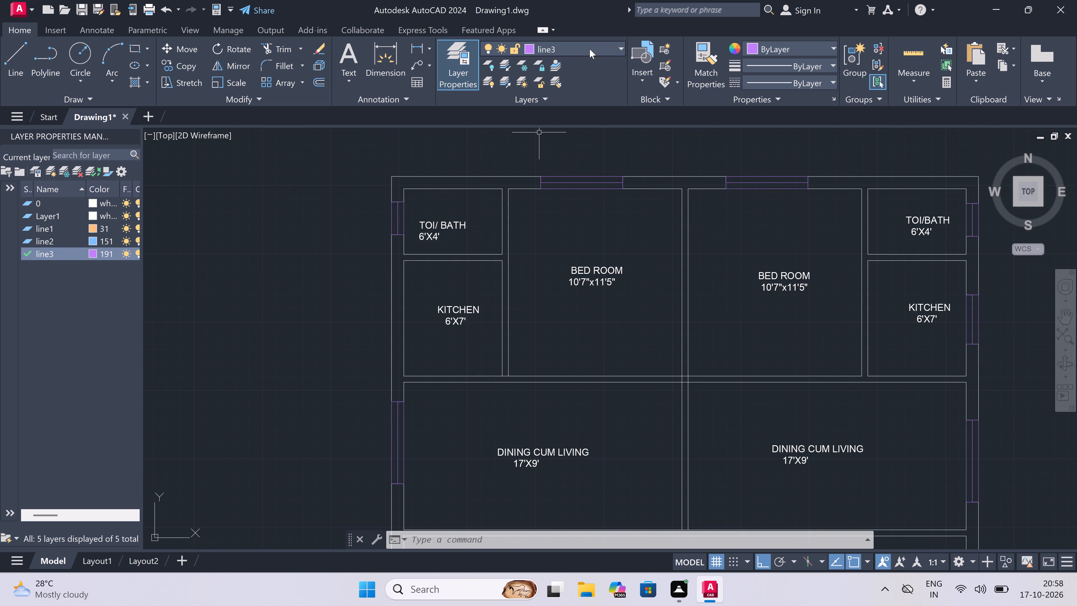
pyautogui.click(590, 49)
pyautogui.click(571, 93)
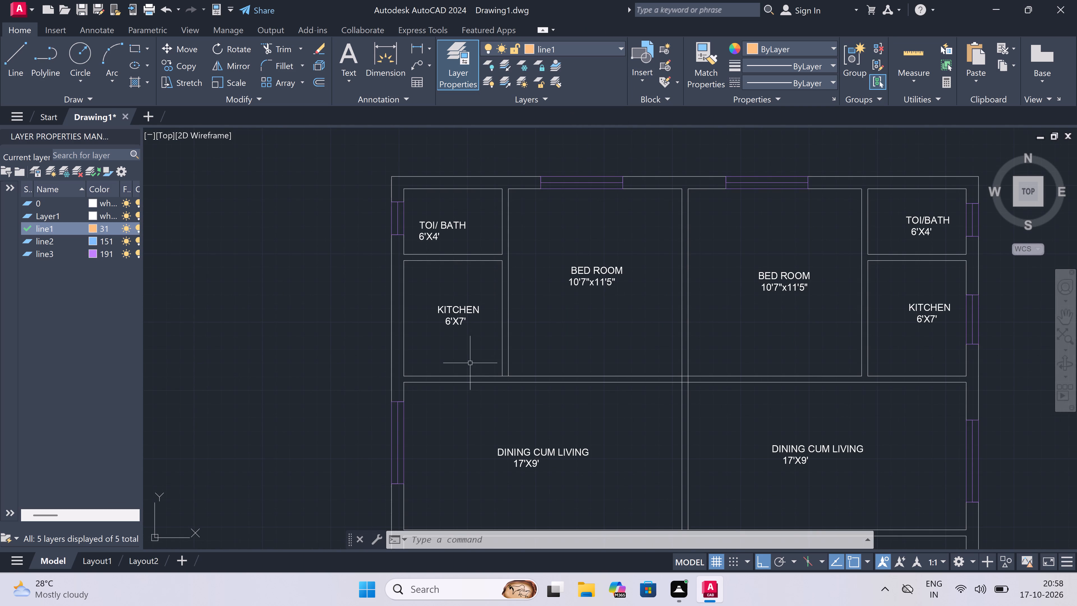
# Draw the kitchen door's jamb line across the wall below the kitchen, near the bedroom partition, with a 2" stub and 2' upright leaf.
pyautogui.scroll(3, 470, 388)
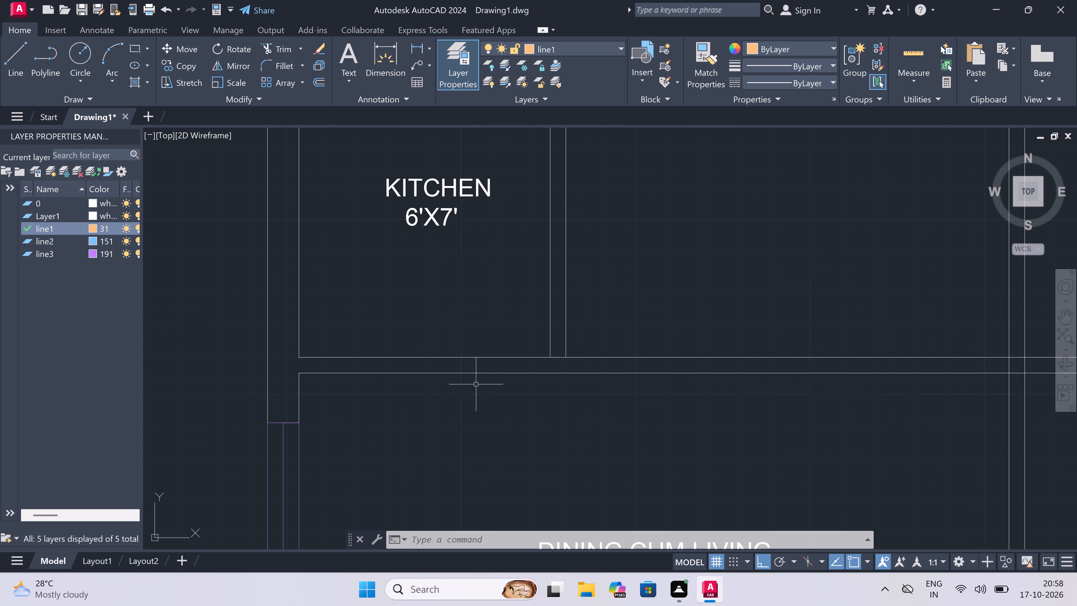
pyautogui.write('l')
pyautogui.press('space')
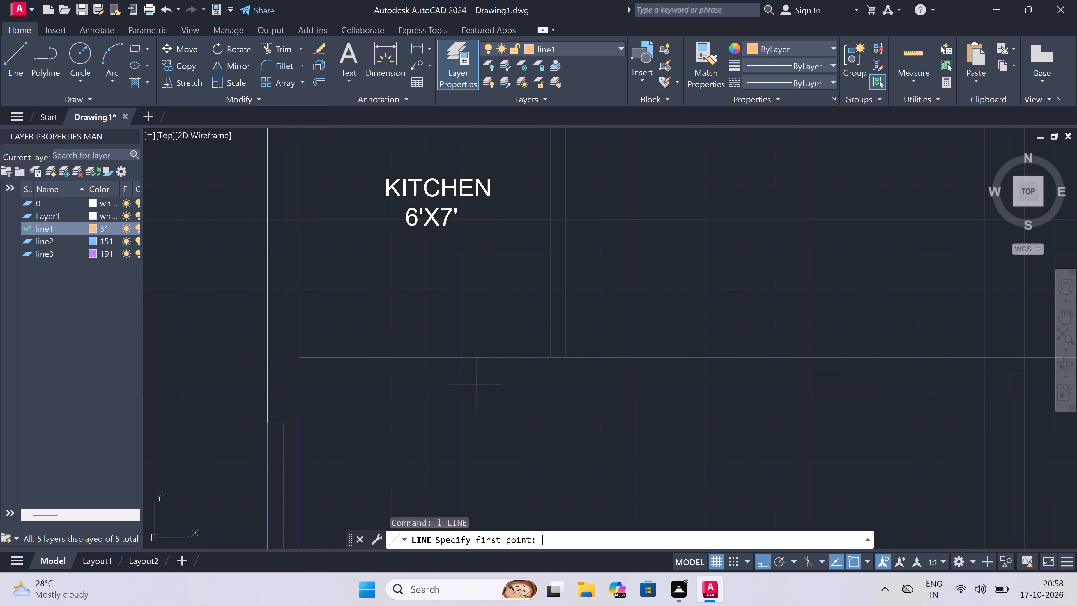
pyautogui.scroll(2, 516, 362)
pyautogui.doubleClick(565, 352)
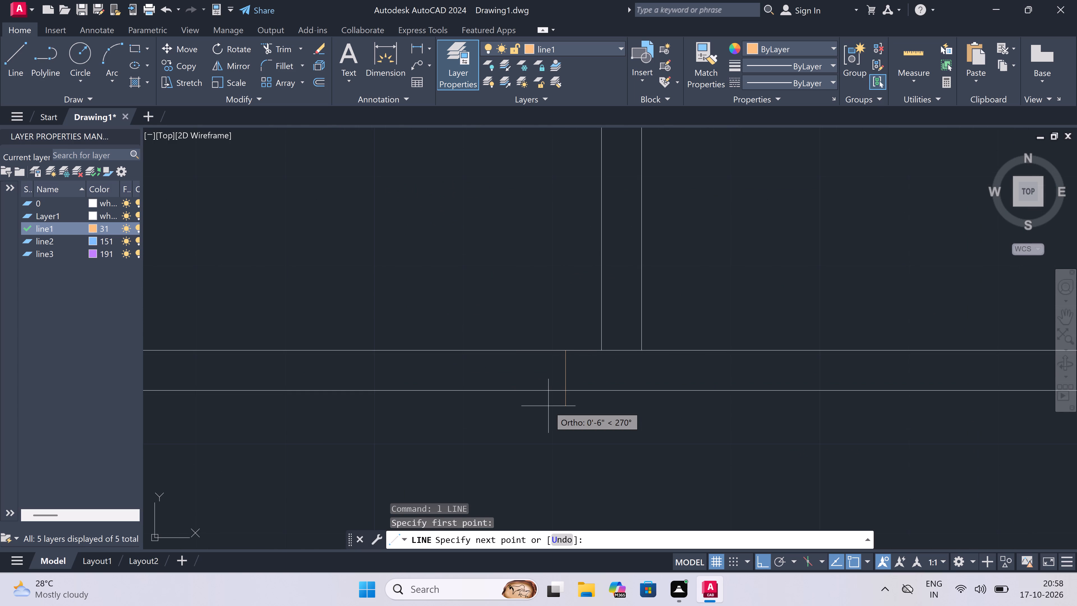
pyautogui.click(559, 389)
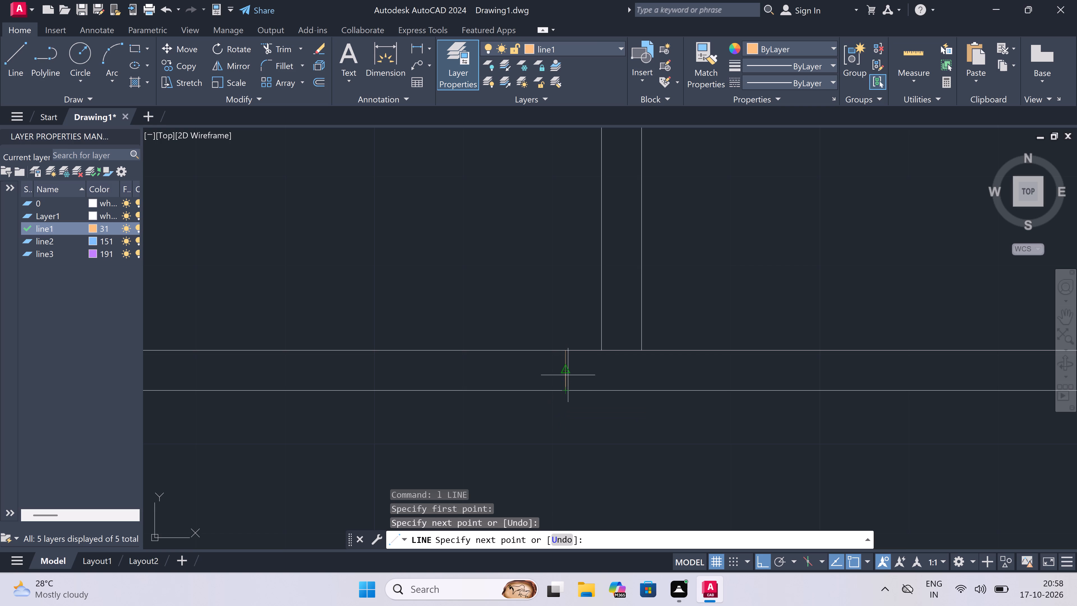
pyautogui.click(567, 373)
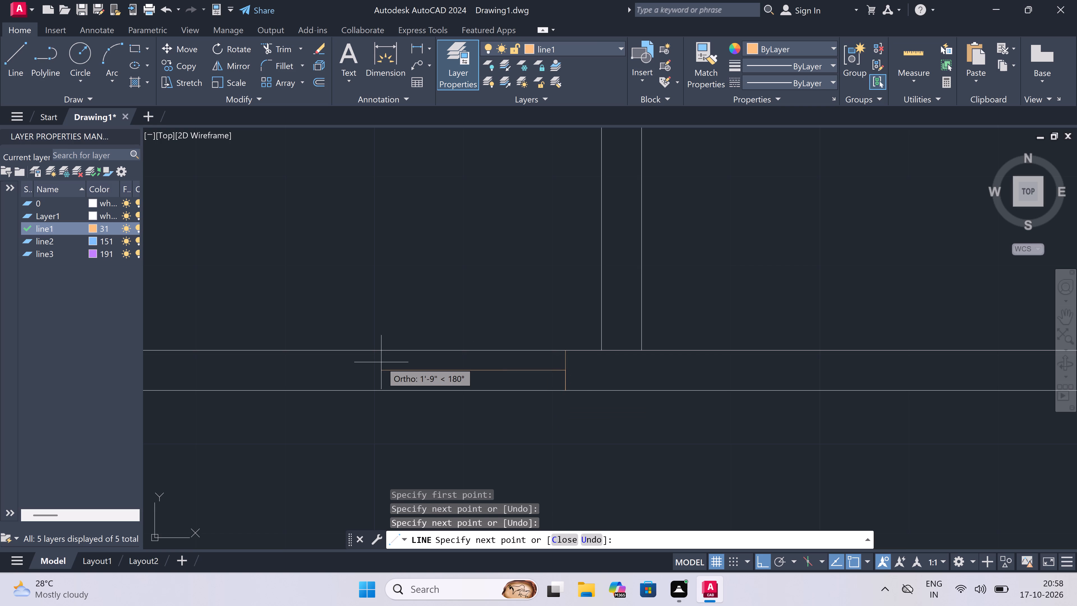
pyautogui.press('2')
pyautogui.write('"')
pyautogui.press('space')
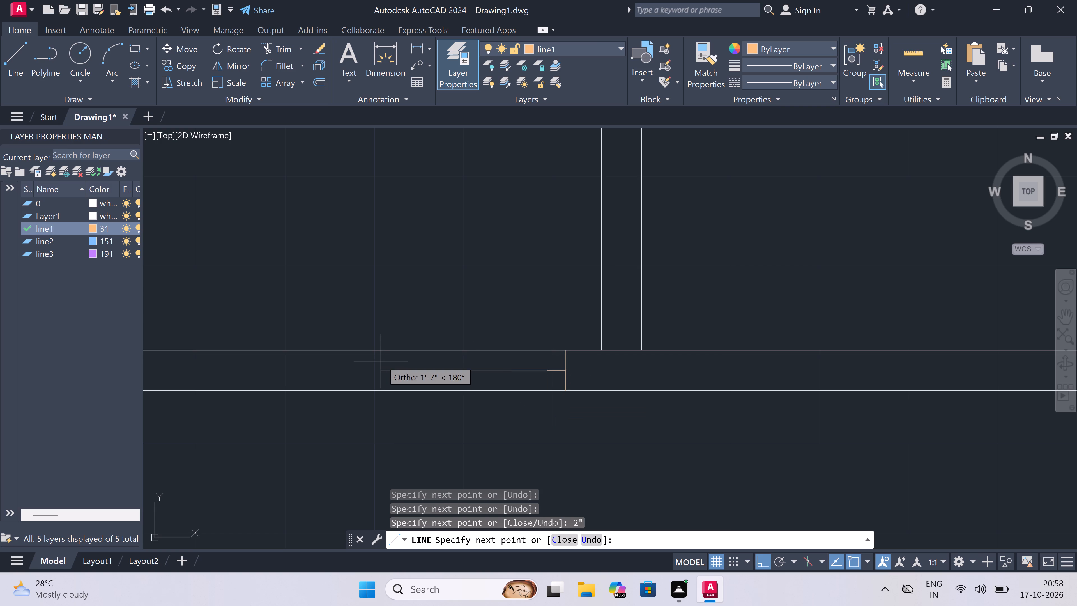
pyautogui.write("2'")
pyautogui.press('space')
pyautogui.press('Escape')
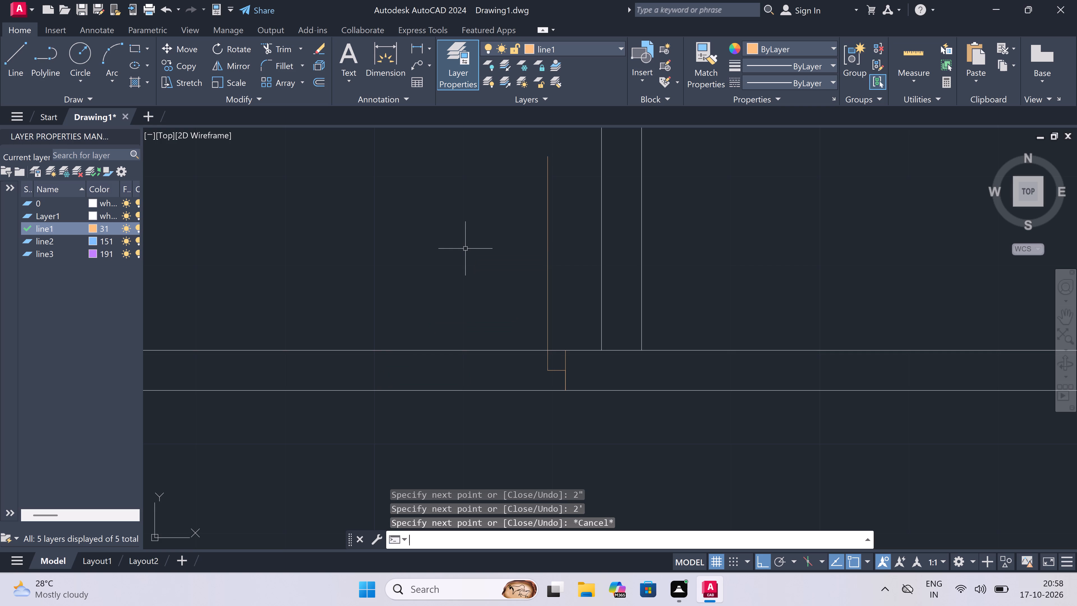
# Draw the kitchen door's opposite jamb line across the same wall, with a 2" stub from its midpoint towards the leaf.
pyautogui.press('space')
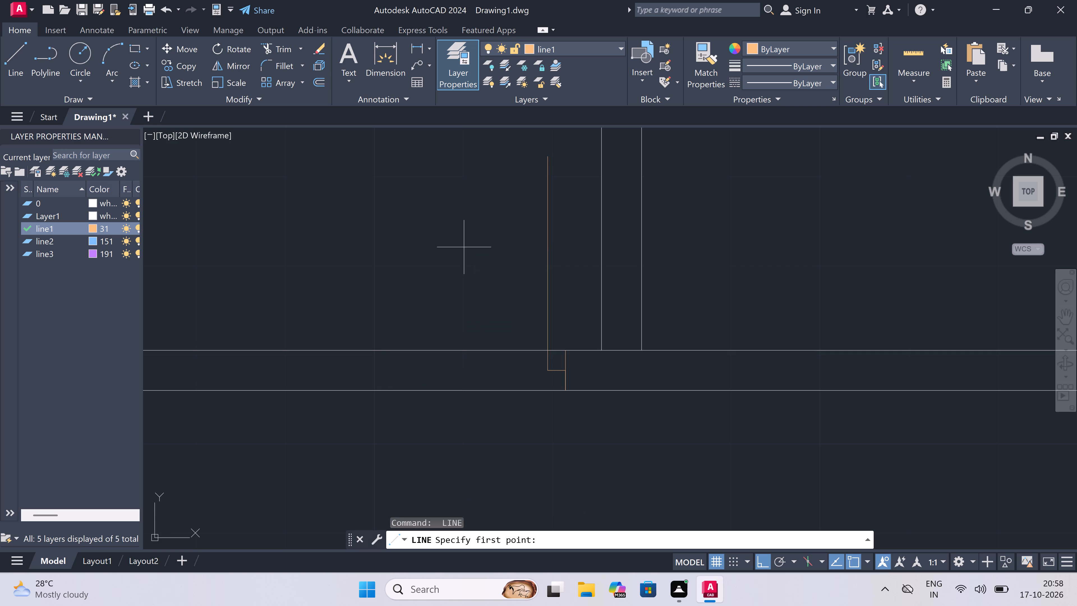
pyautogui.click(370, 353)
pyautogui.click(364, 389)
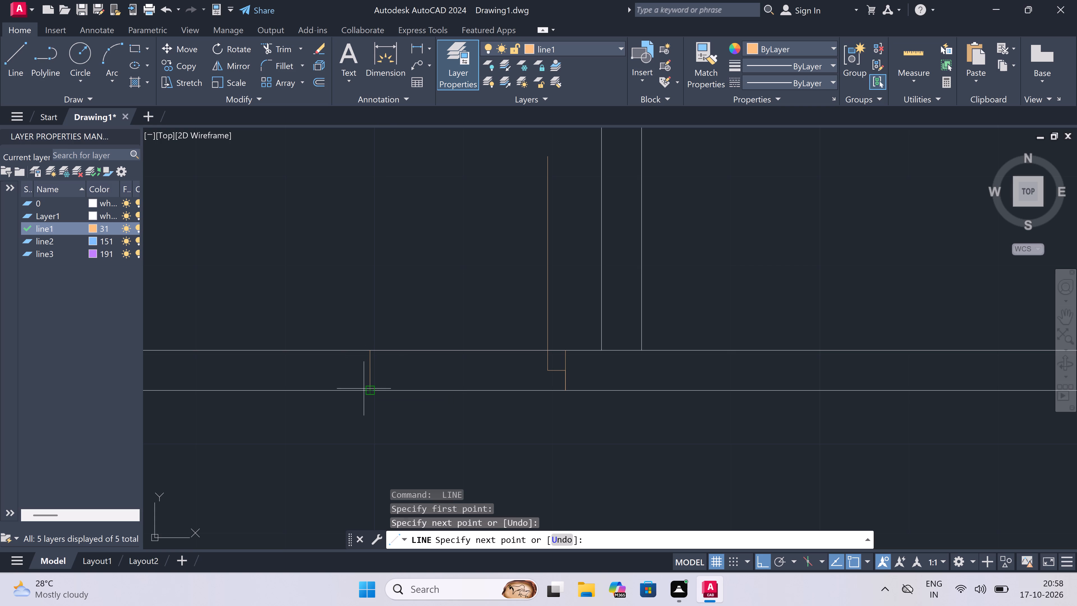
pyautogui.doubleClick(368, 374)
pyautogui.press('2')
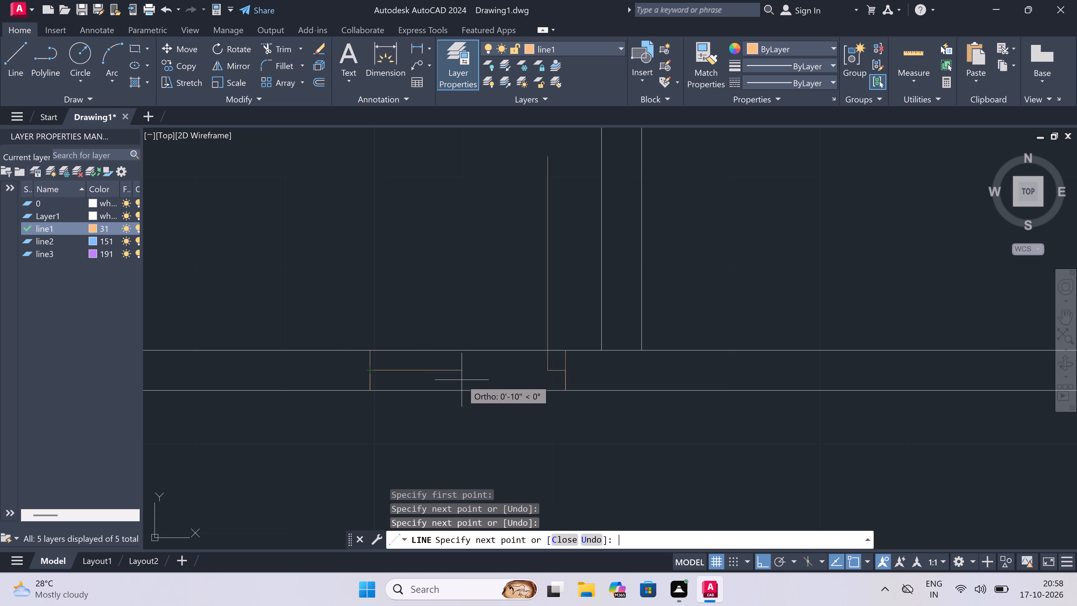
pyautogui.write('"')
pyautogui.press('space')
pyautogui.press('Escape')
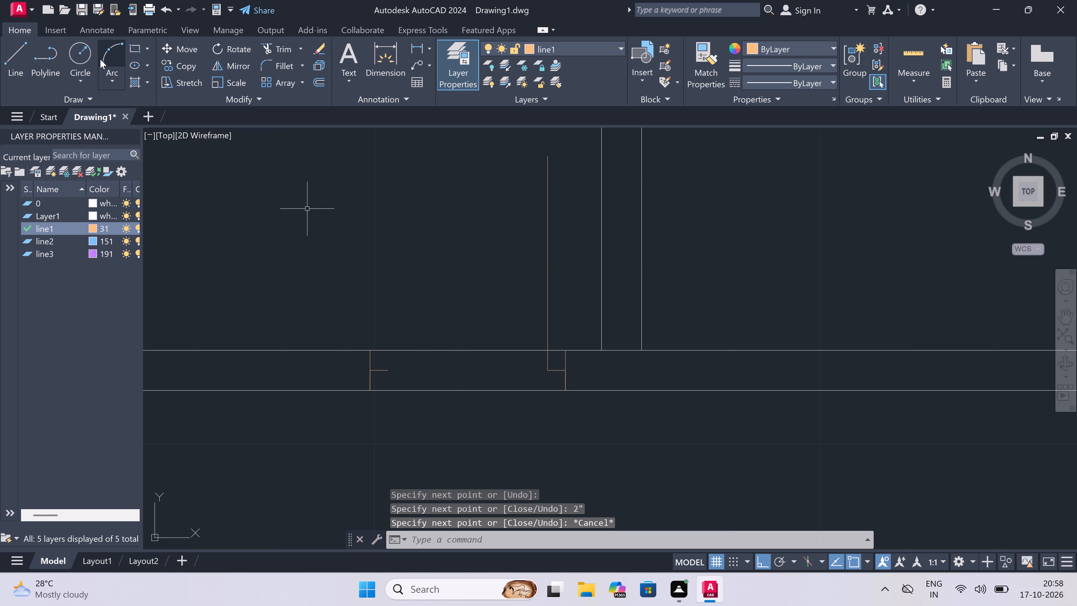
# Draw the kitchen door swing as a Start, End, Direction arc from the leaf's top to the opposite jamb stub's end.
pyautogui.tripleClick(115, 79)
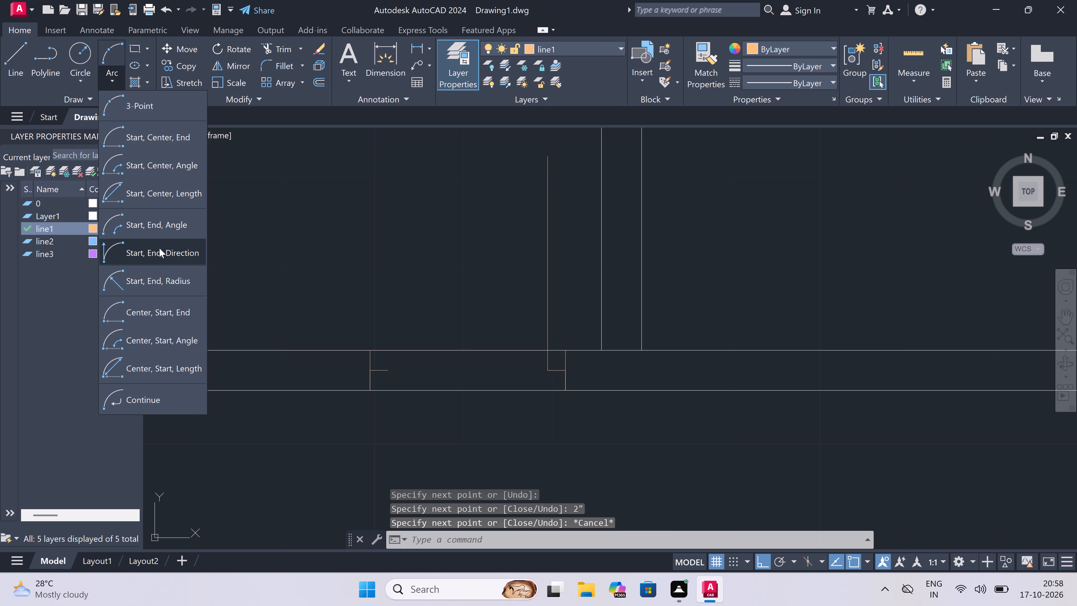
pyautogui.click(159, 247)
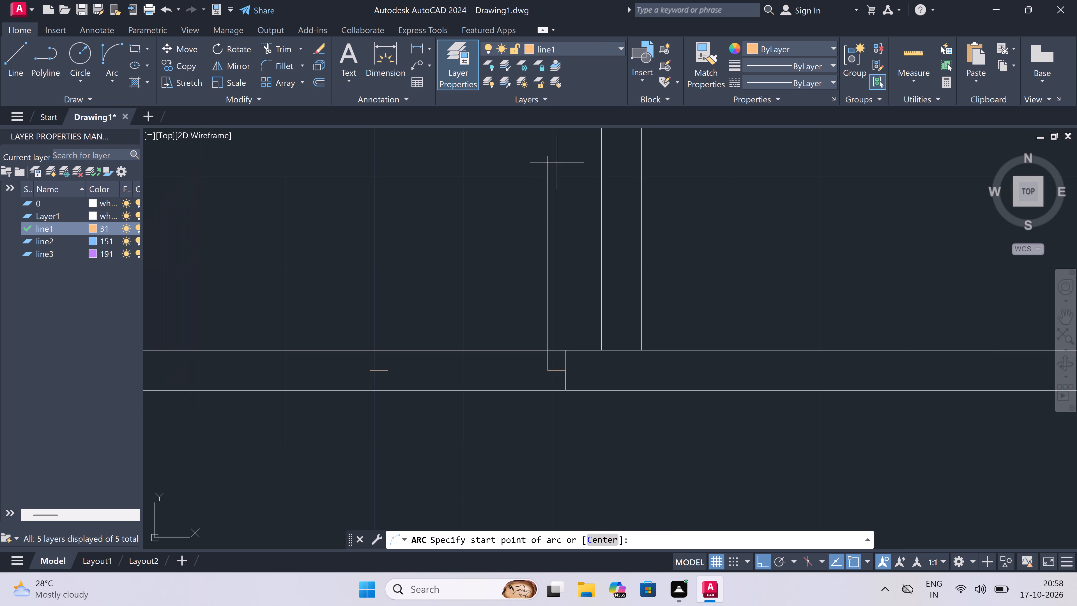
pyautogui.click(550, 151)
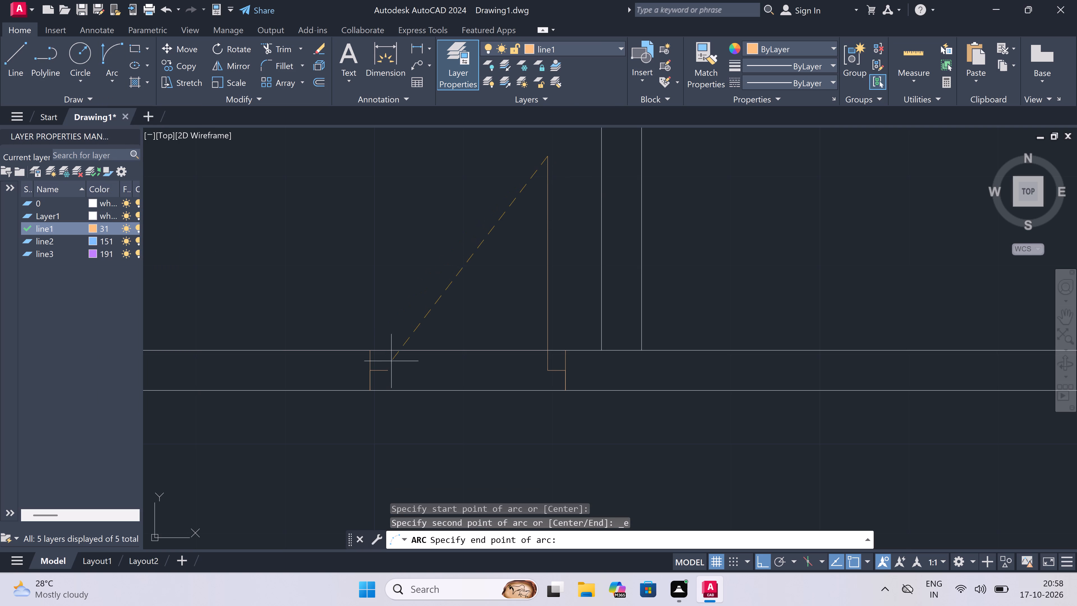
pyautogui.click(390, 367)
pyautogui.click(352, 261)
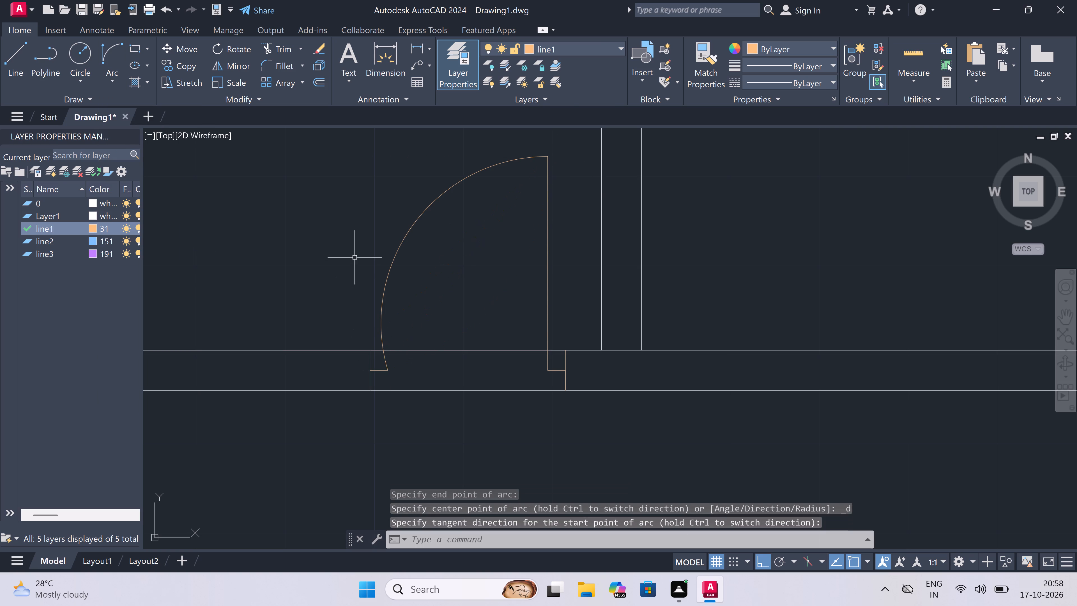
# Trim both wall lines across the kitchen door opening.
pyautogui.write('tr')
pyautogui.press('space')
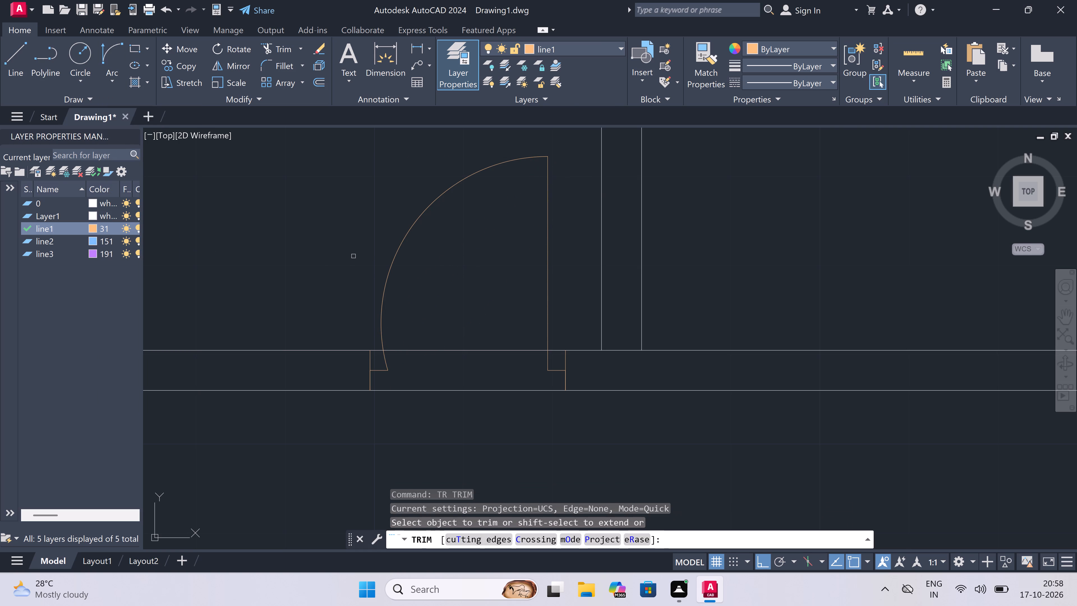
pyautogui.scroll(-1, 353, 253)
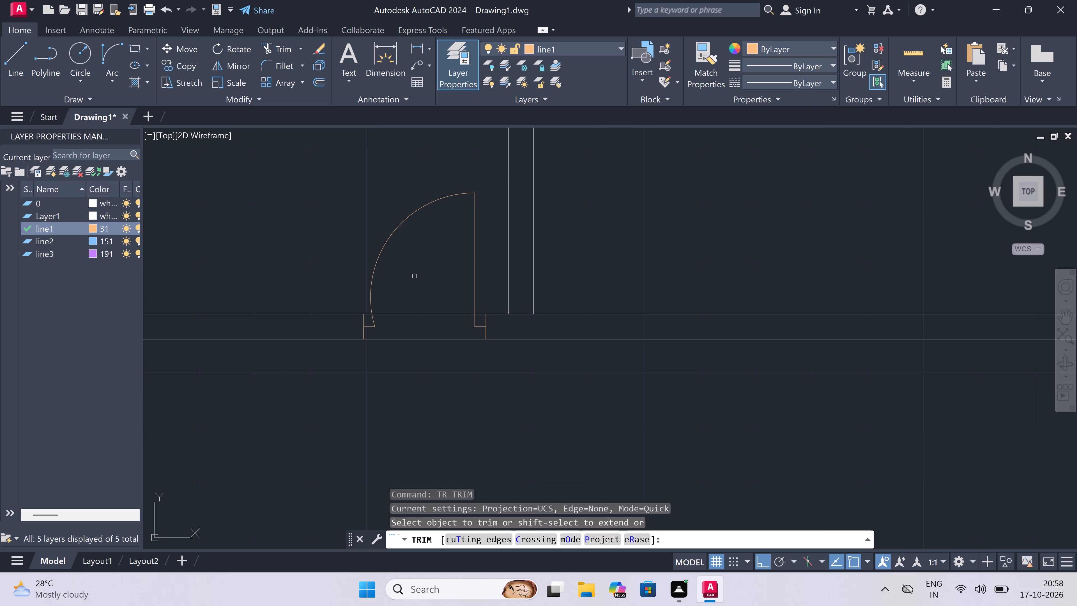
pyautogui.tripleClick(416, 280)
pyautogui.doubleClick(406, 407)
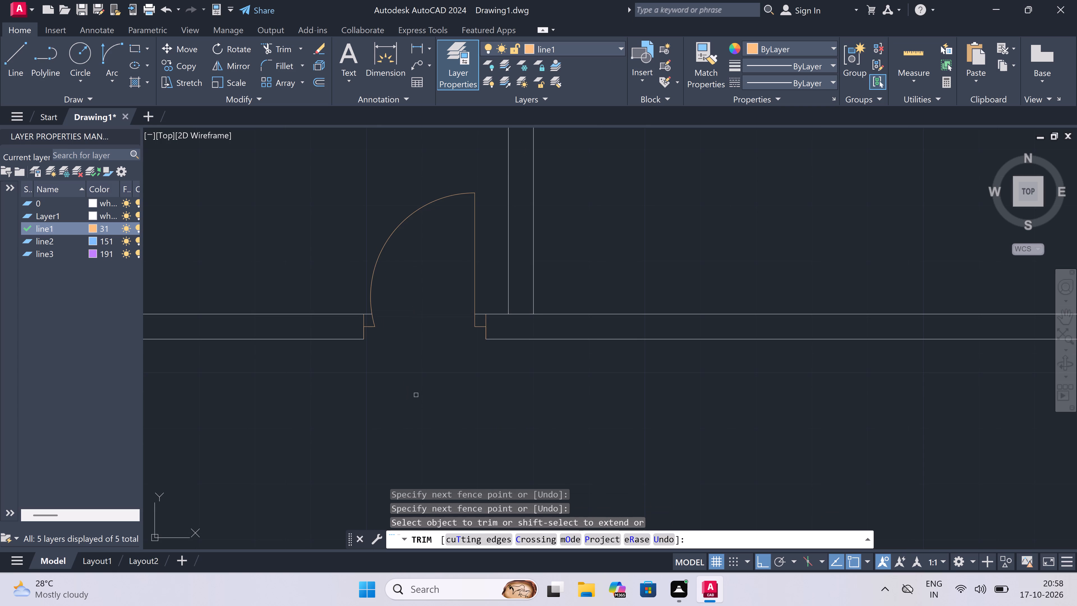
# Trim the wall line between the two partition lines where the kitchen–bedroom partition meets the wall below.
pyautogui.scroll(1, 512, 330)
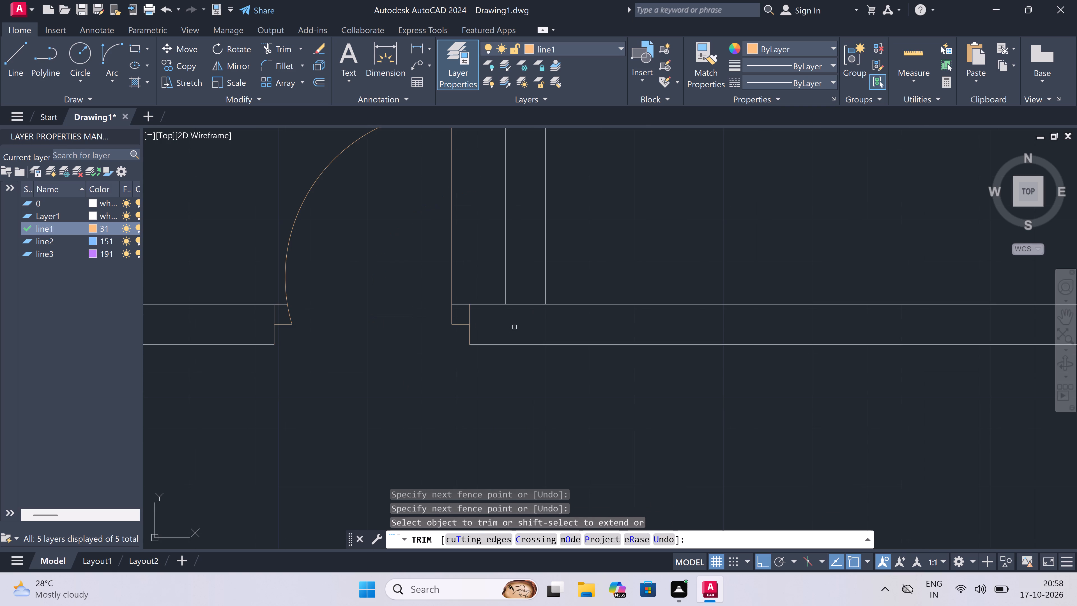
pyautogui.click(516, 326)
pyautogui.click(527, 288)
pyautogui.scroll(-3, 438, 386)
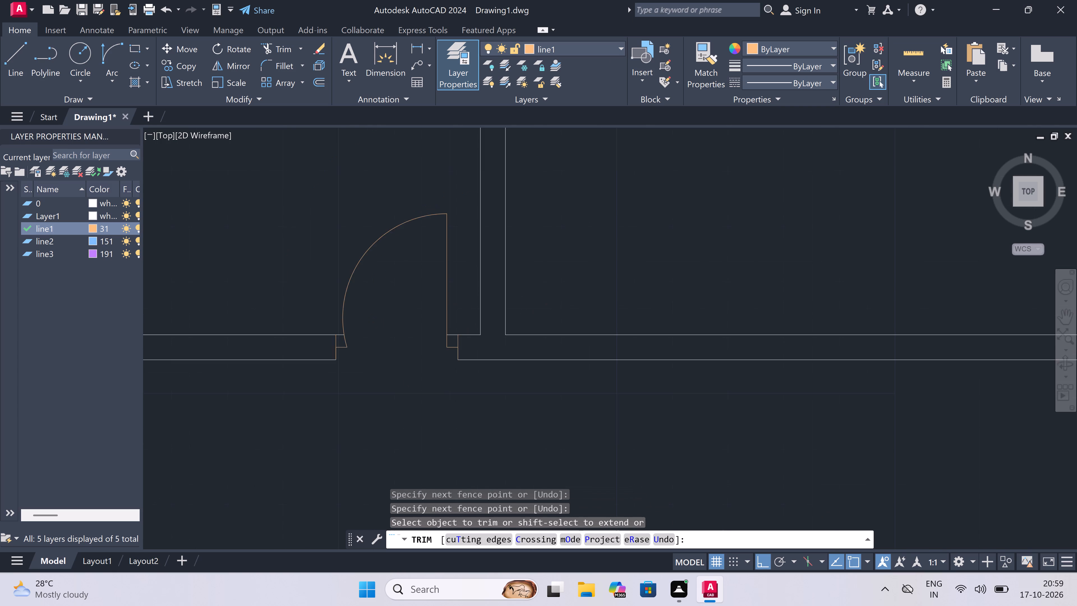
pyautogui.scroll(3, 496, 353)
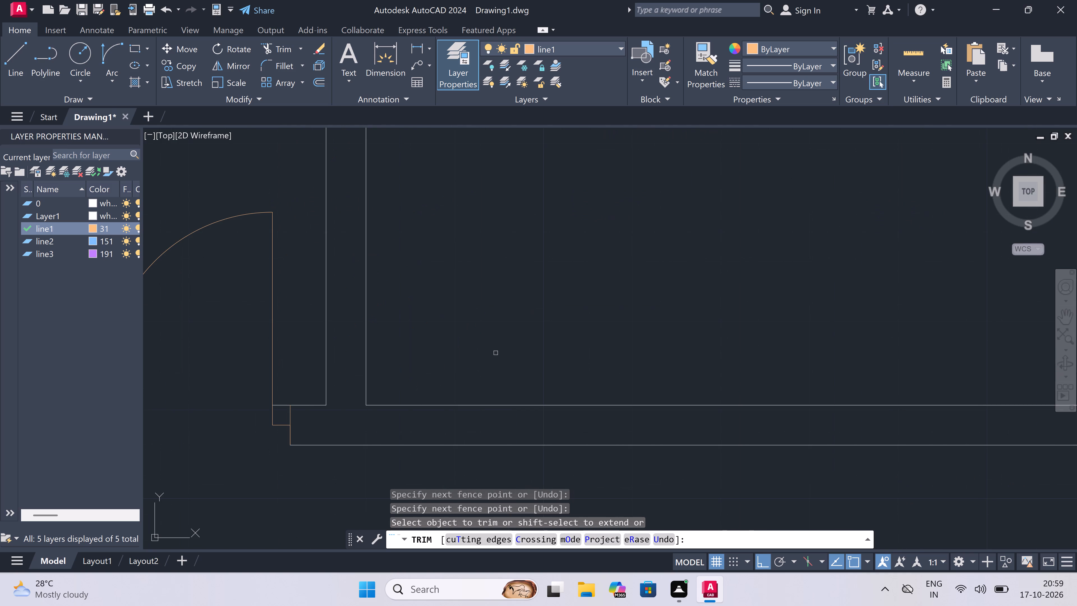
pyautogui.press('Escape')
# Draw the bedroom door's jamb line across the wall below the bedroom, beside the kitchen partition, with a 2" stub and 3' upright leaf.
pyautogui.write('l')
pyautogui.press('space')
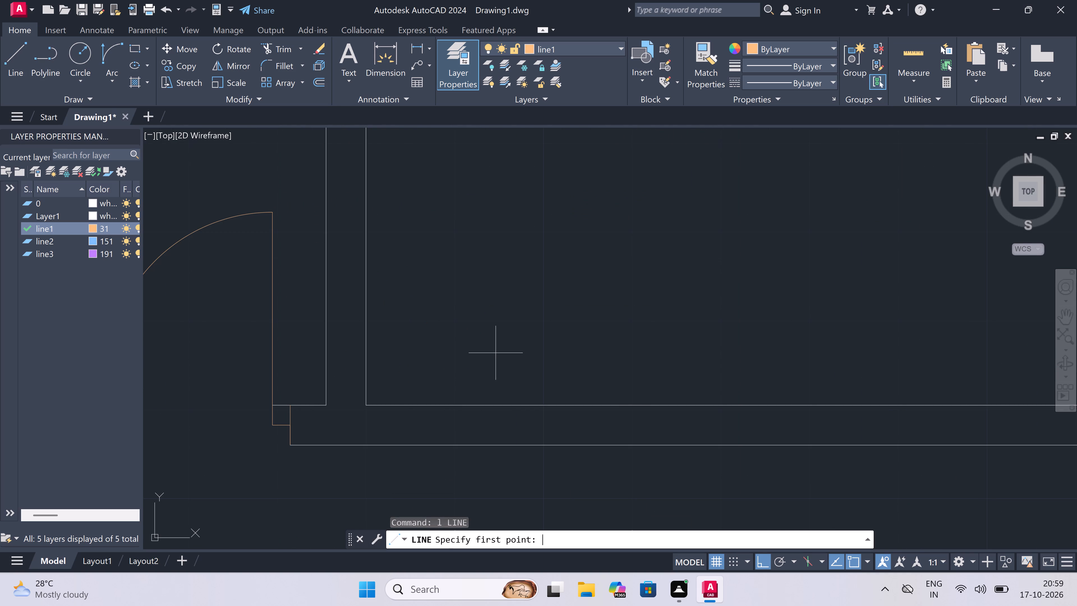
pyautogui.click(404, 405)
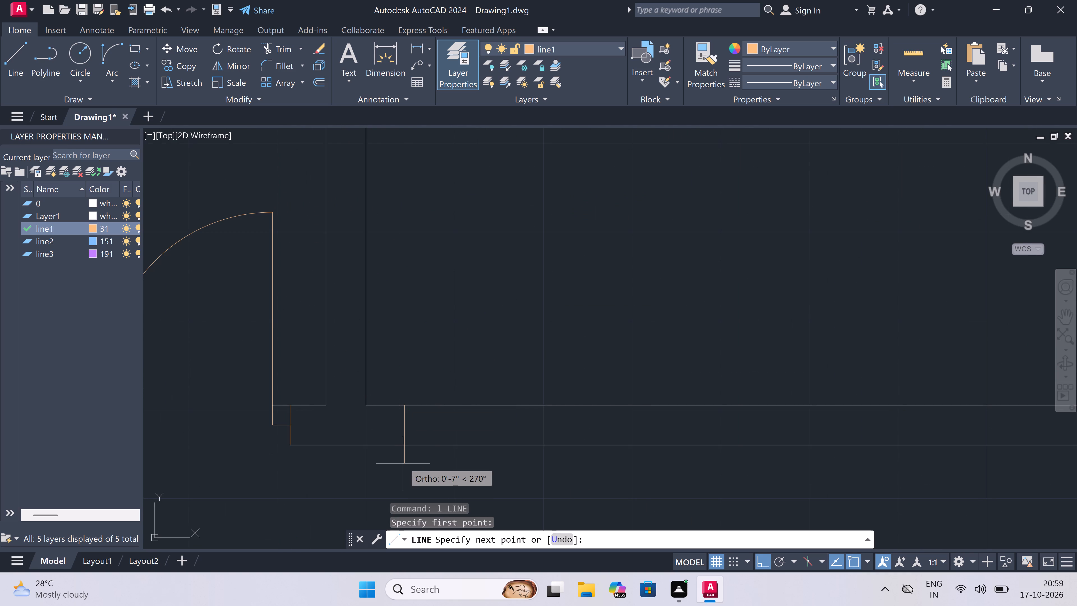
pyautogui.click(409, 445)
pyautogui.click(411, 425)
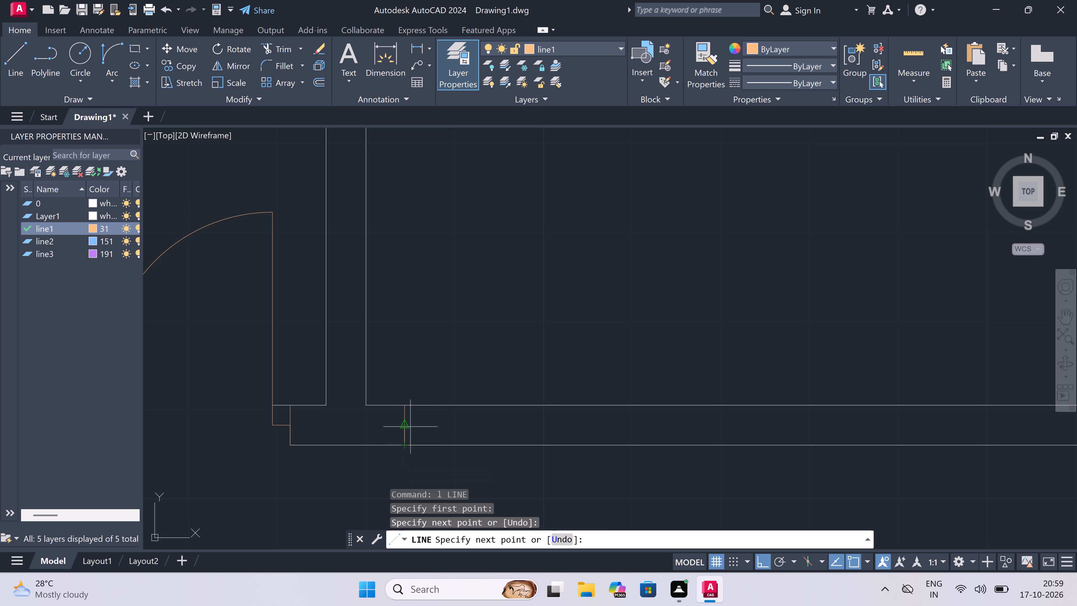
pyautogui.press('2')
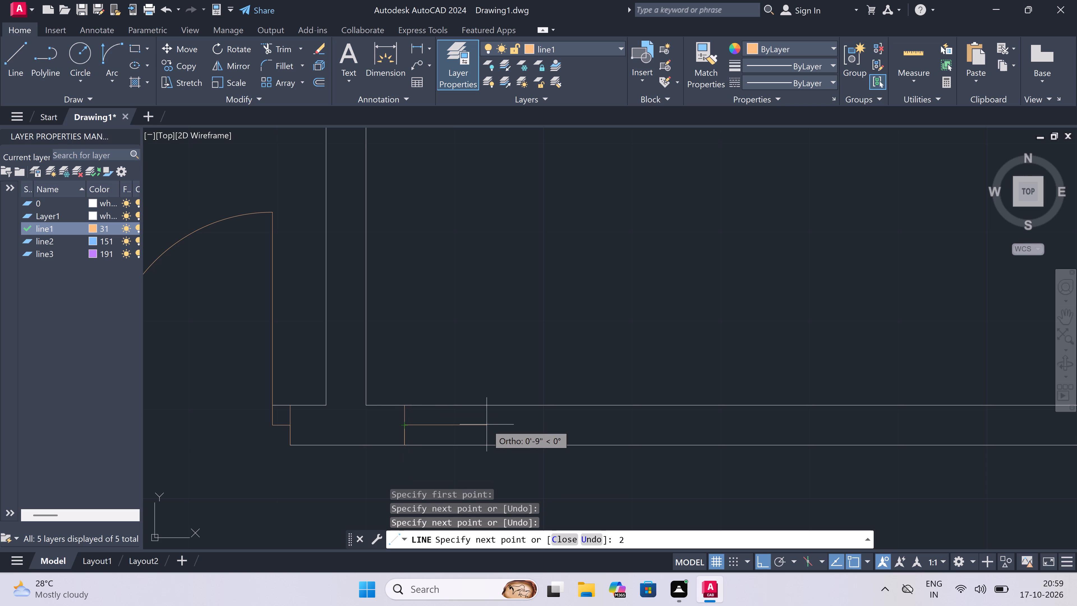
pyautogui.write('"')
pyautogui.press('space')
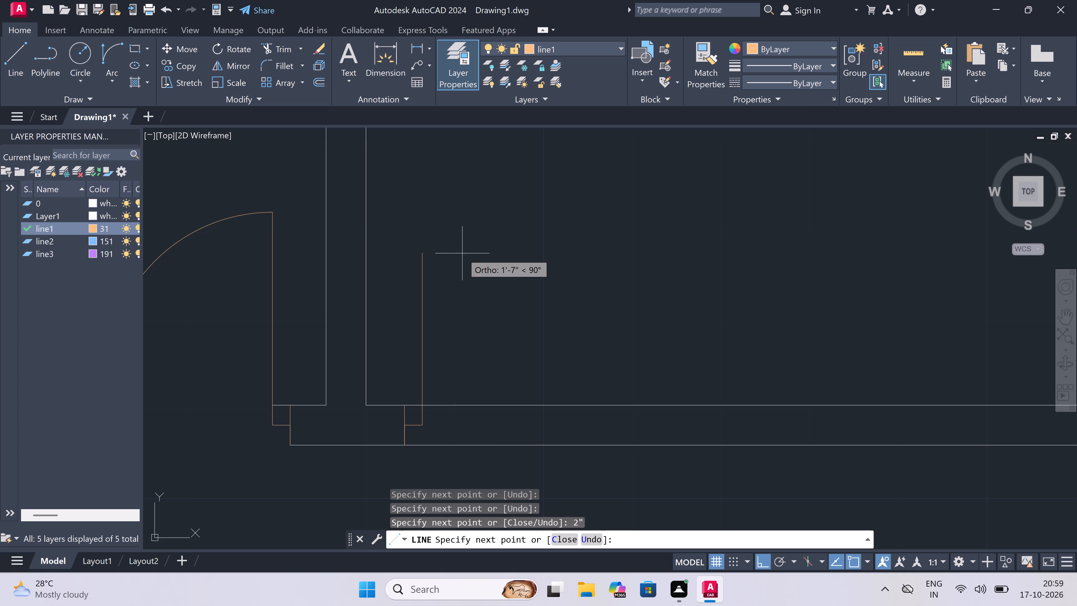
pyautogui.press('3')
pyautogui.write("'")
pyautogui.press('space')
pyautogui.press('Escape')
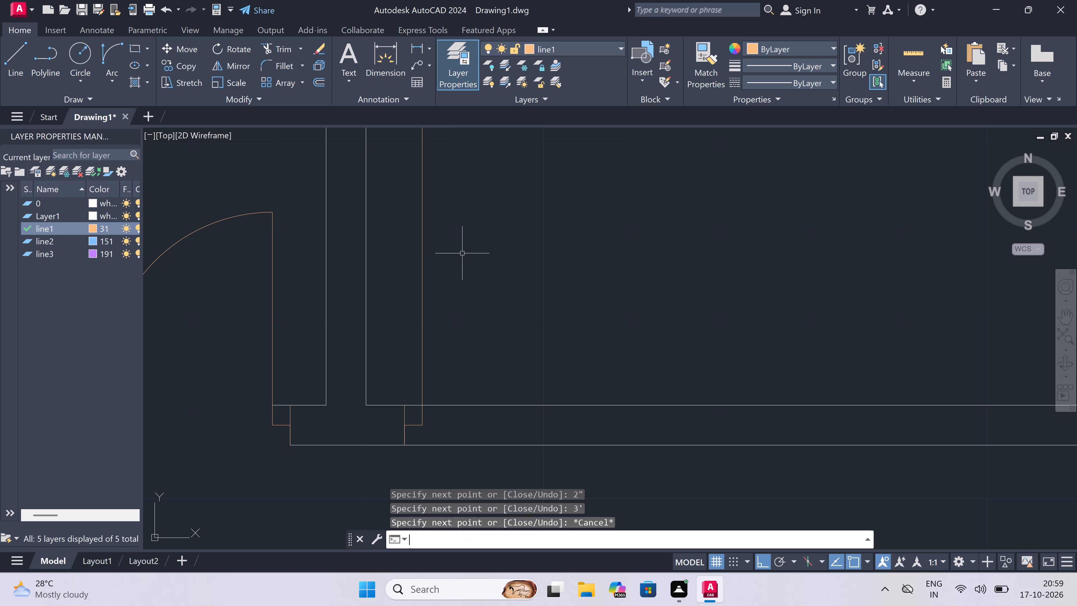
# Draw the bedroom door's opposite jamb line across the wall, with a 2" stub from its middle pointing toward the door leaf.
pyautogui.press('space')
pyautogui.scroll(-1, 414, 399)
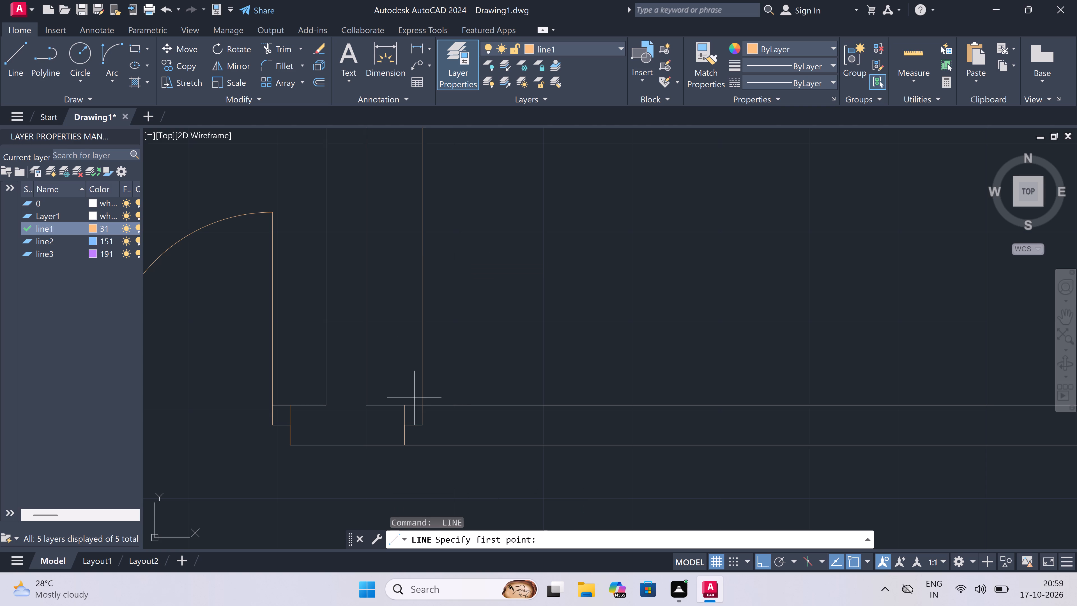
pyautogui.scroll(-1, 414, 399)
pyautogui.scroll(1, 460, 371)
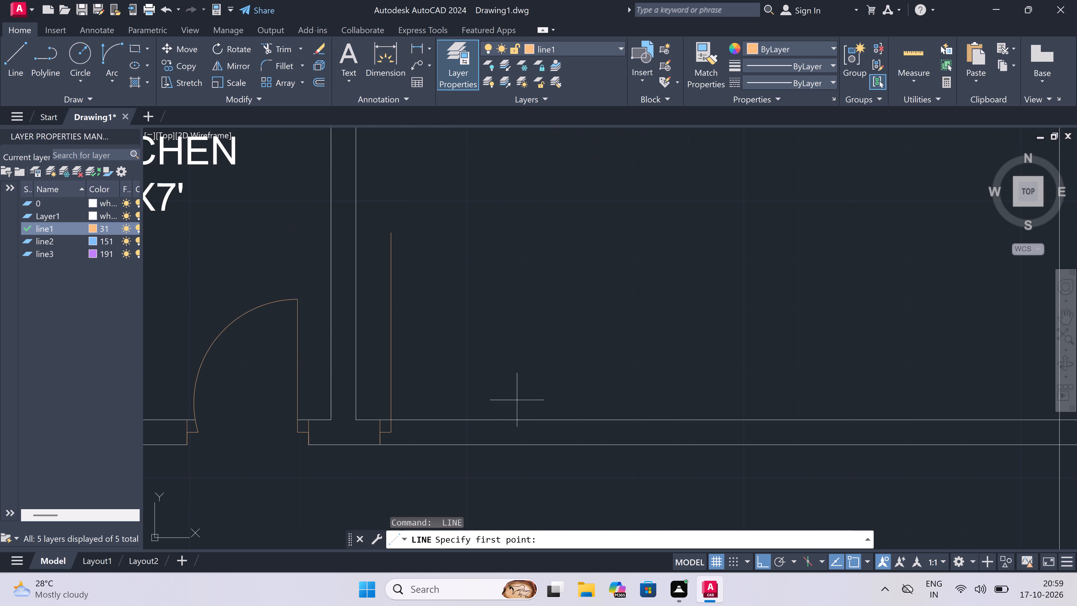
pyautogui.click(546, 418)
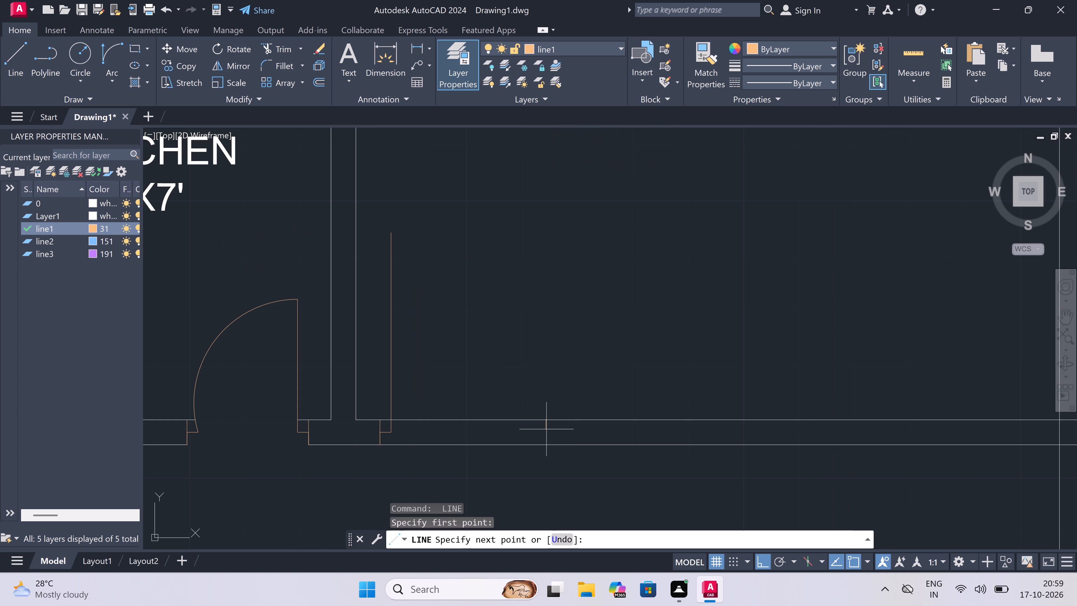
pyautogui.click(542, 453)
pyautogui.click(542, 436)
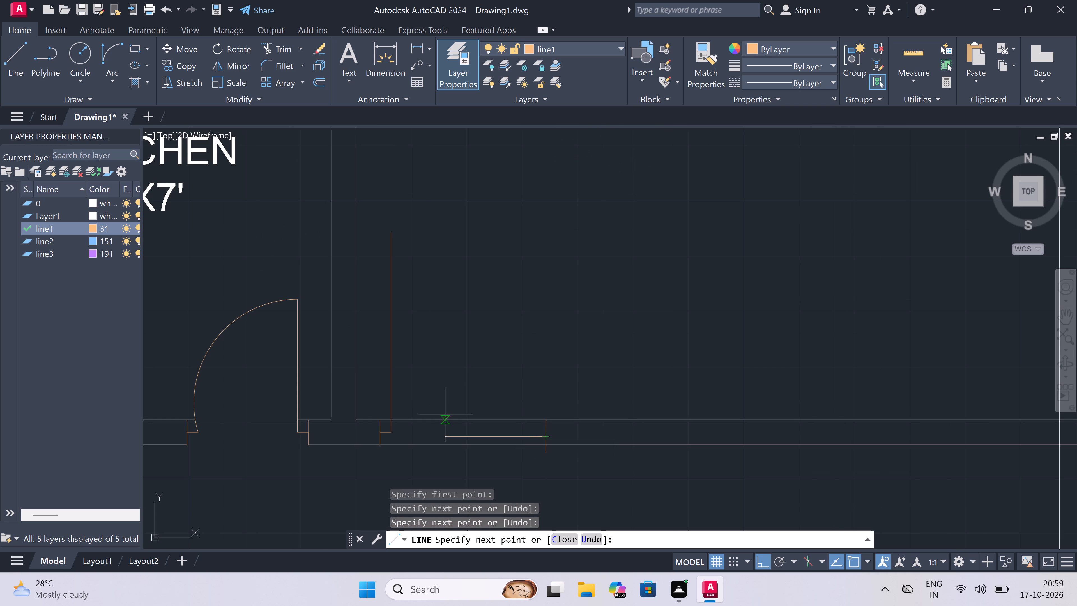
pyautogui.press('2')
pyautogui.write('"')
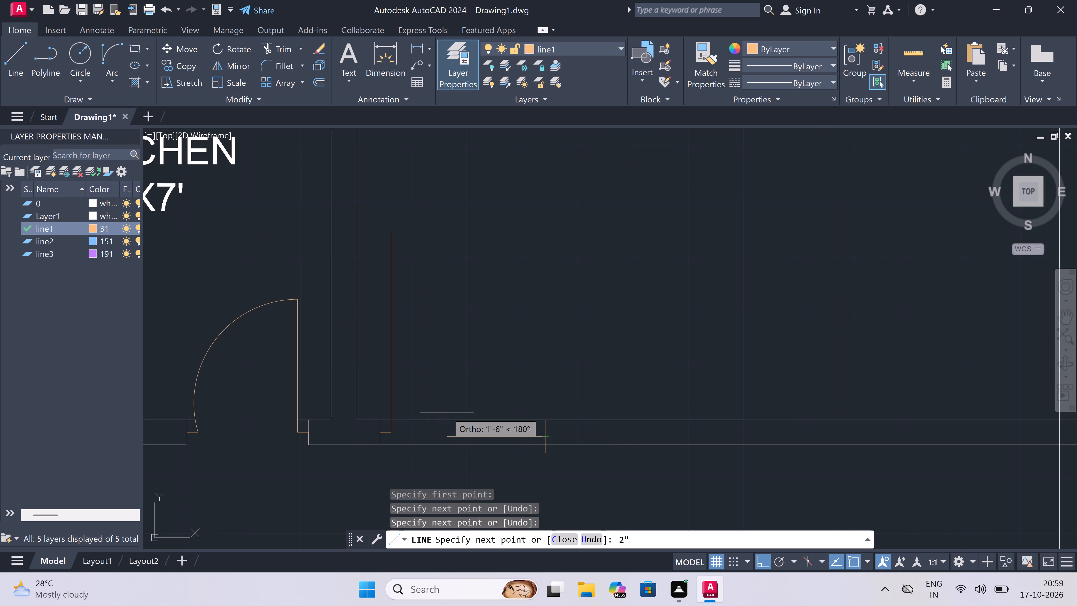
pyautogui.press('space')
pyautogui.press('Escape')
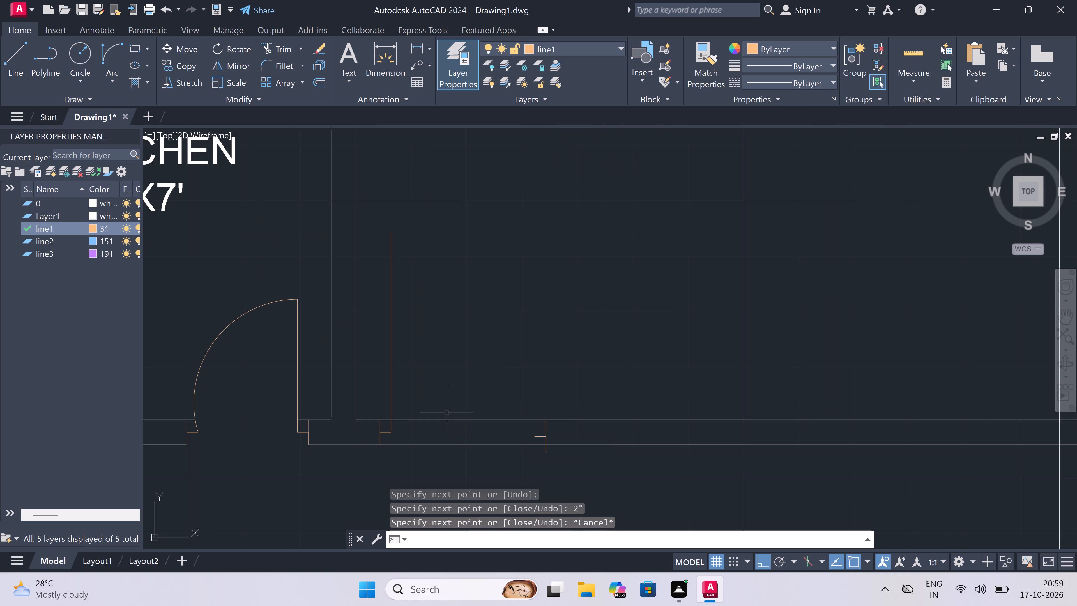
# Draw the bedroom door swing as a Start, End, Direction arc from the leaf's top to the opposite jamb stub's end.
pyautogui.click(116, 45)
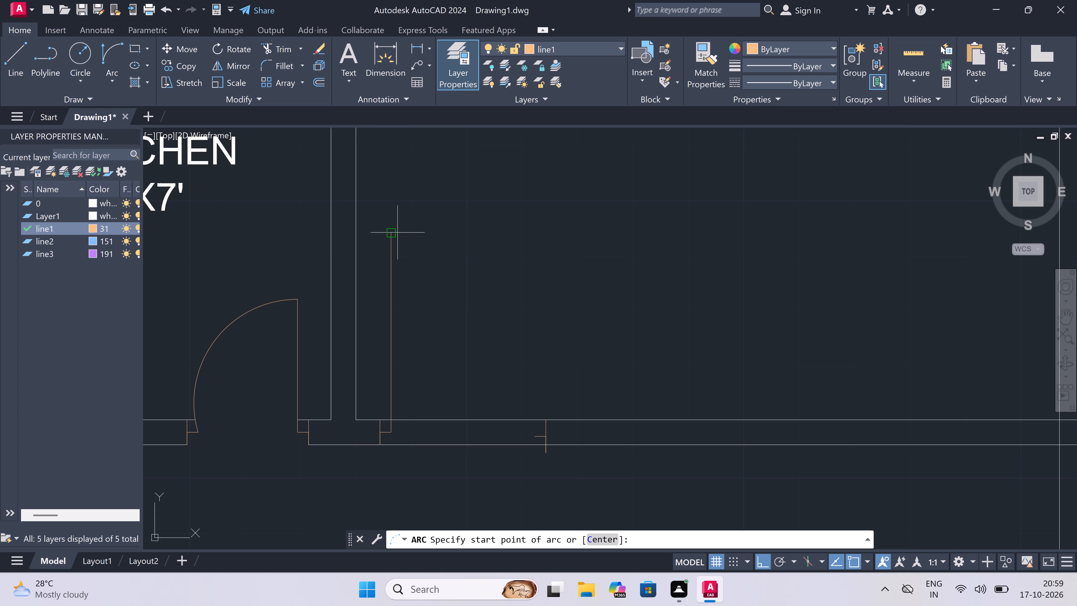
pyautogui.click(390, 232)
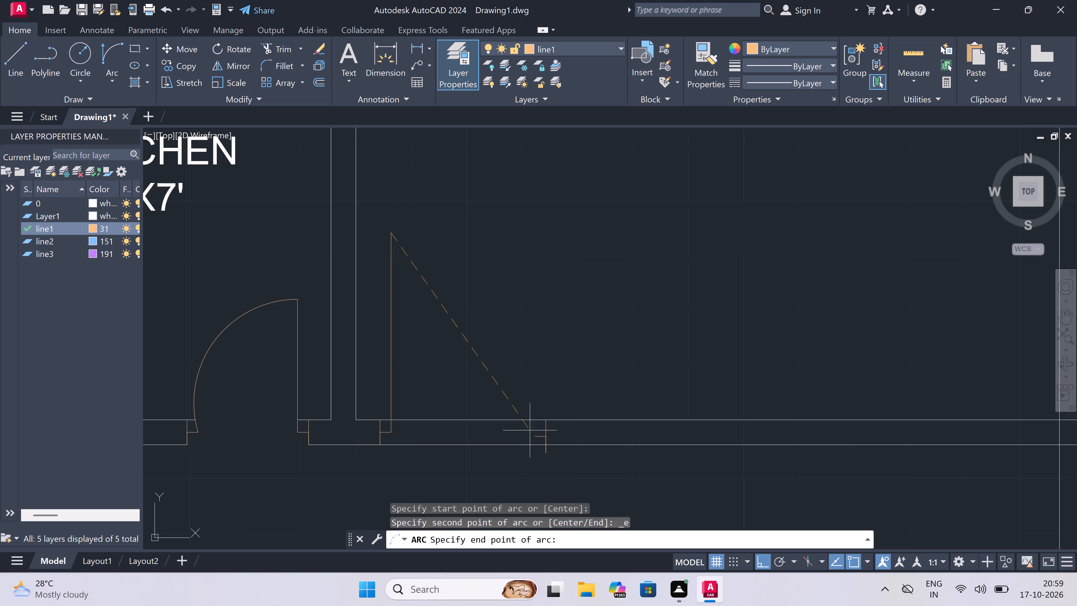
pyautogui.click(534, 433)
pyautogui.doubleClick(554, 328)
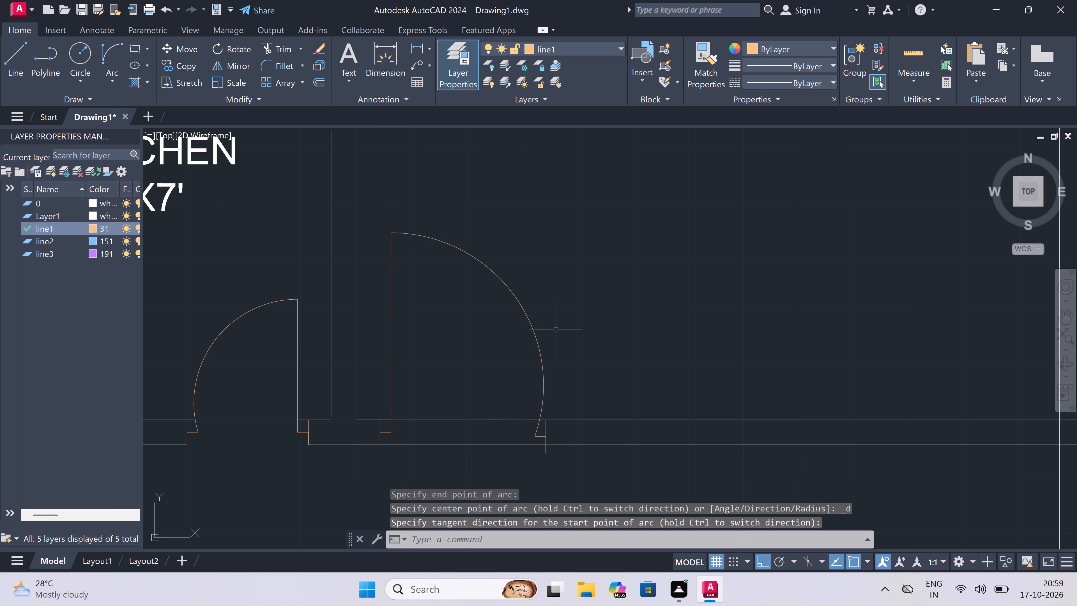
# Trim the part of the bedroom door's opposite jamb line that extends below the wall.
pyautogui.scroll(4, 549, 474)
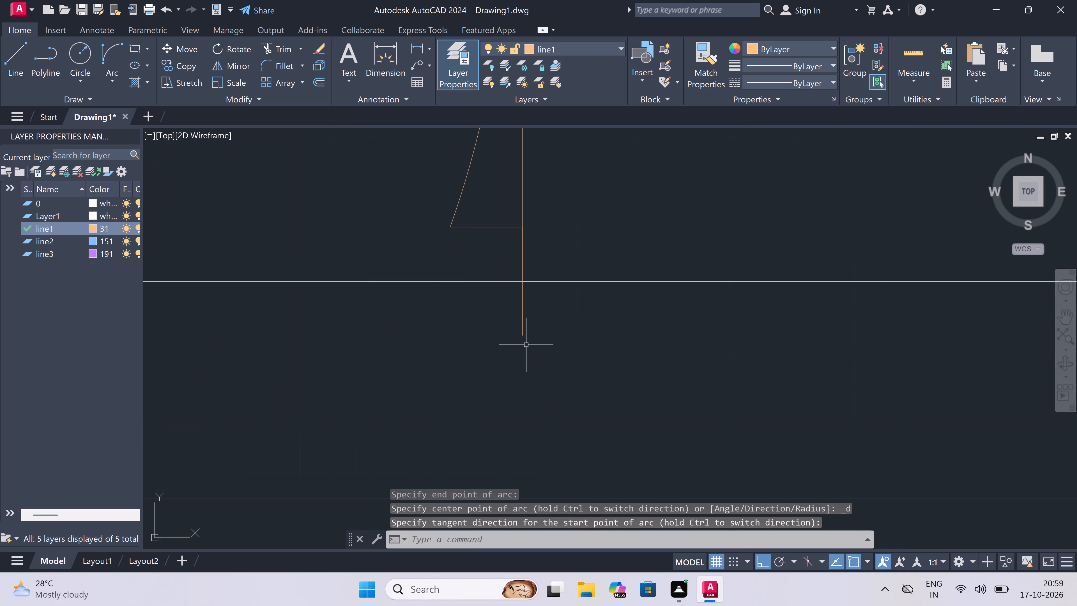
pyautogui.write('tr')
pyautogui.press('space')
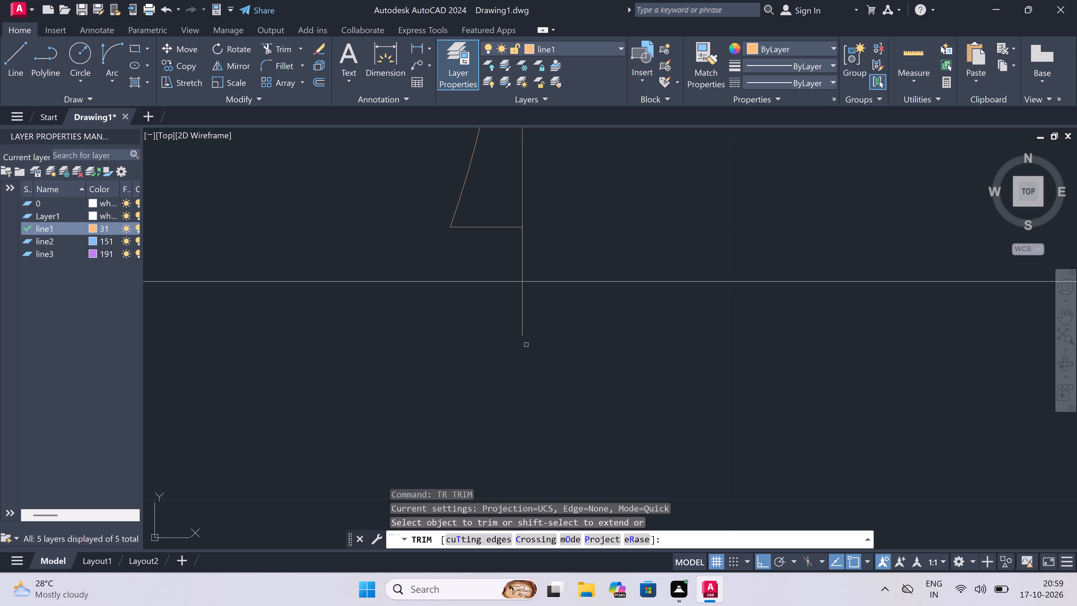
pyautogui.click(533, 318)
pyautogui.doubleClick(497, 316)
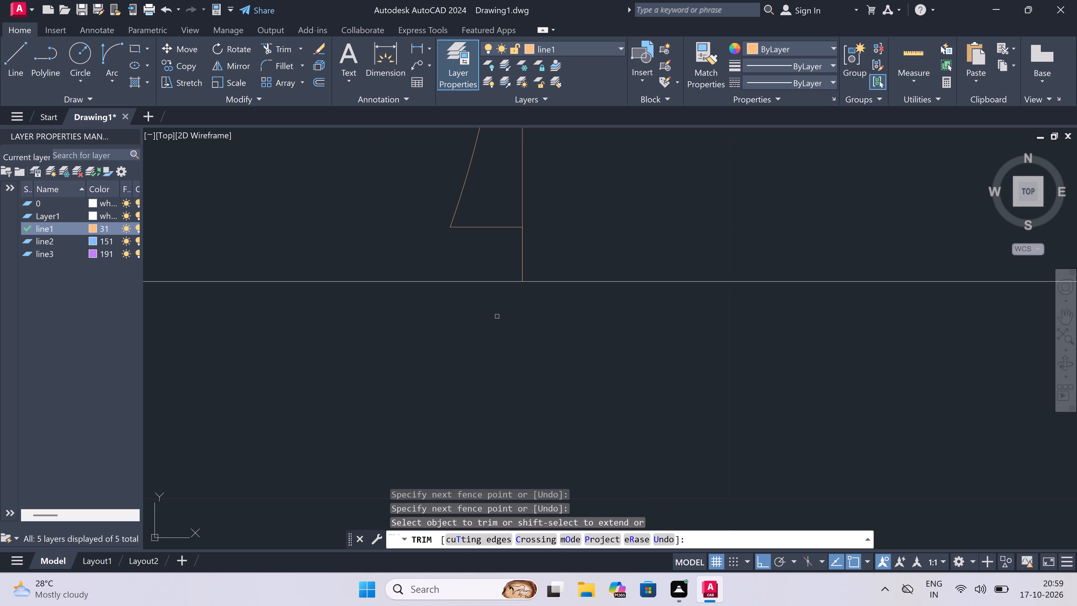
pyautogui.press('Escape')
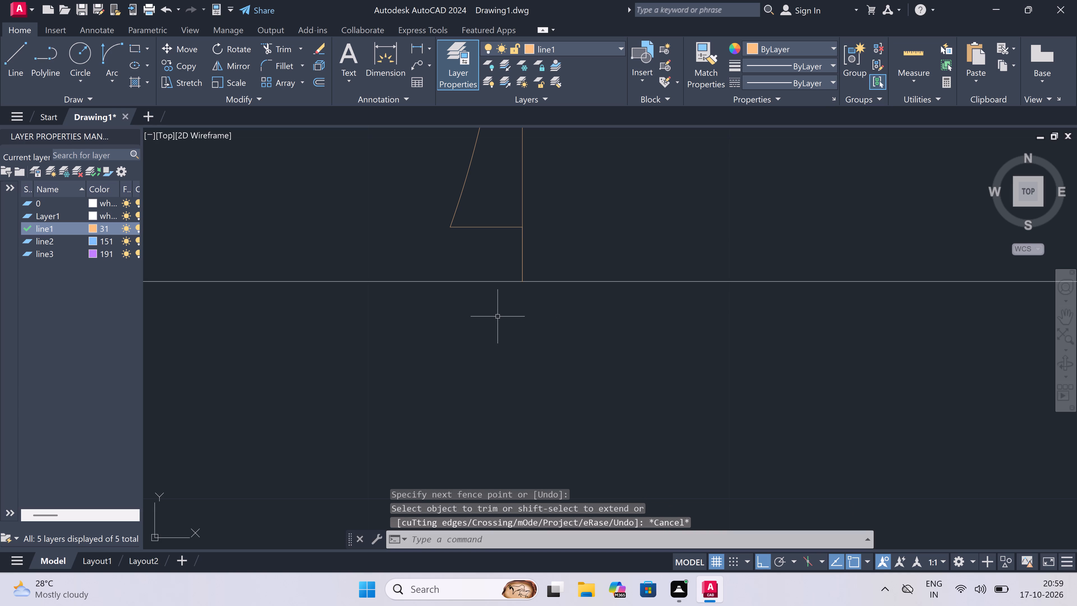
# Draw the east kitchen door's jamb line across the wall below it, beside the bedroom partition, with a 2" stub and 2' upright leaf.
pyautogui.write('l')
pyautogui.press('space')
pyautogui.scroll(-3, 492, 309)
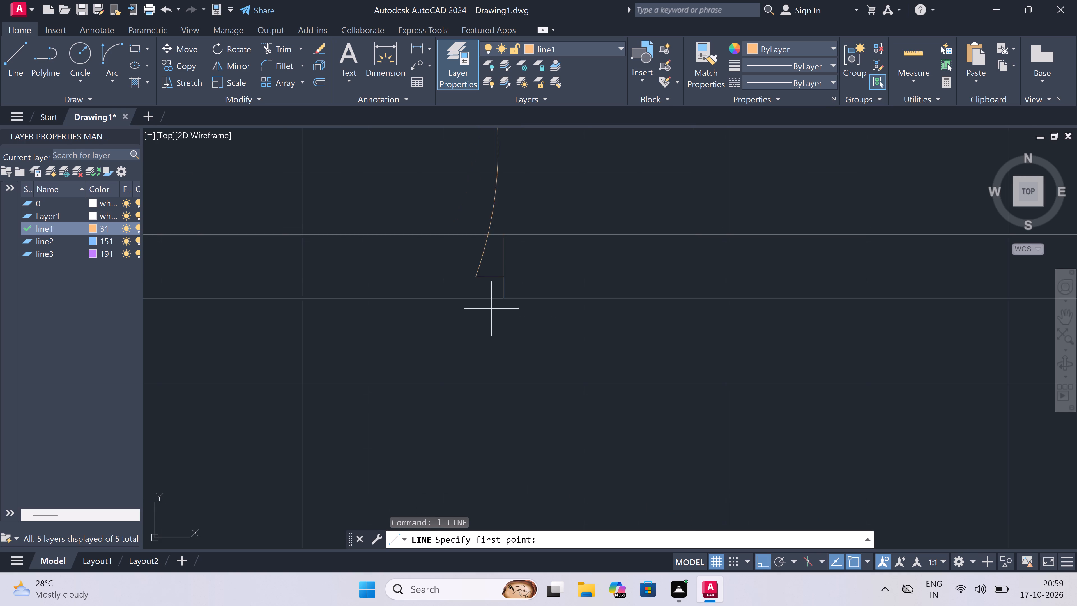
pyautogui.scroll(-1, 491, 309)
pyautogui.scroll(-4, 424, 288)
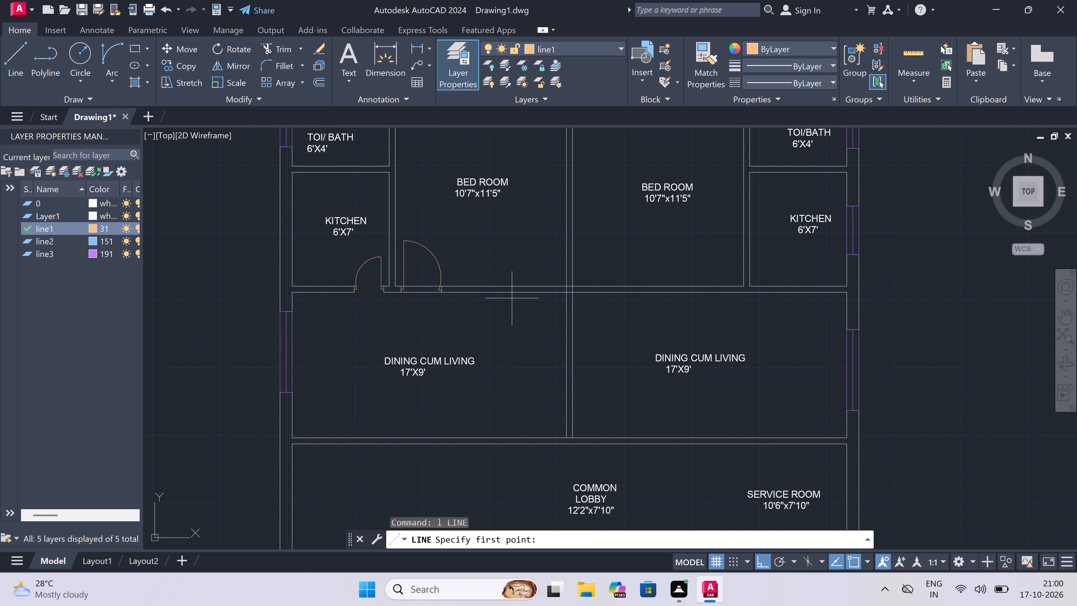
pyautogui.scroll(-2, 479, 313)
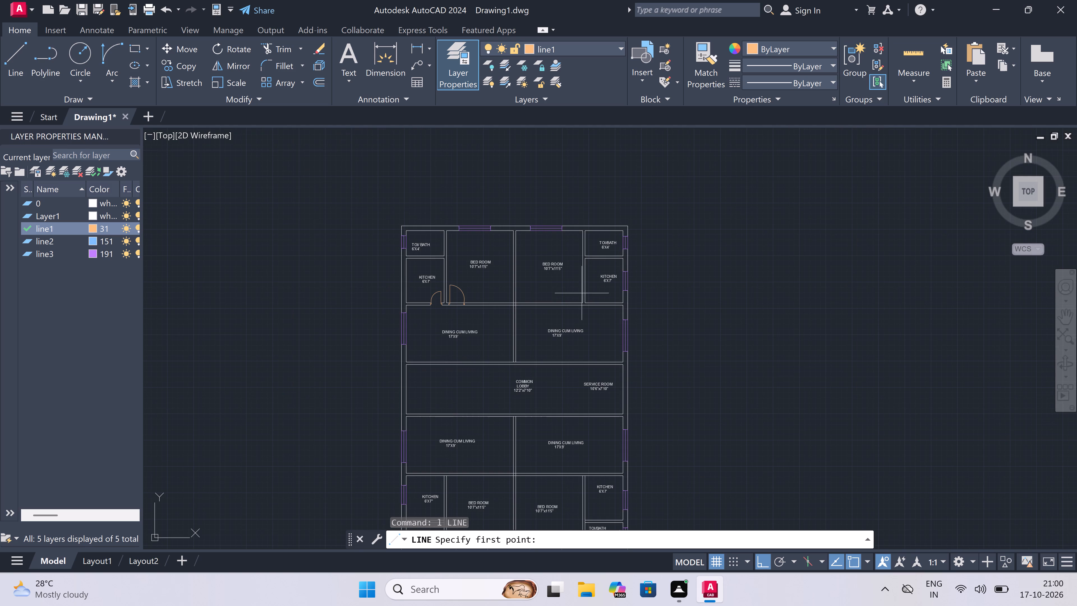
pyautogui.scroll(4, 622, 295)
pyautogui.scroll(1, 349, 314)
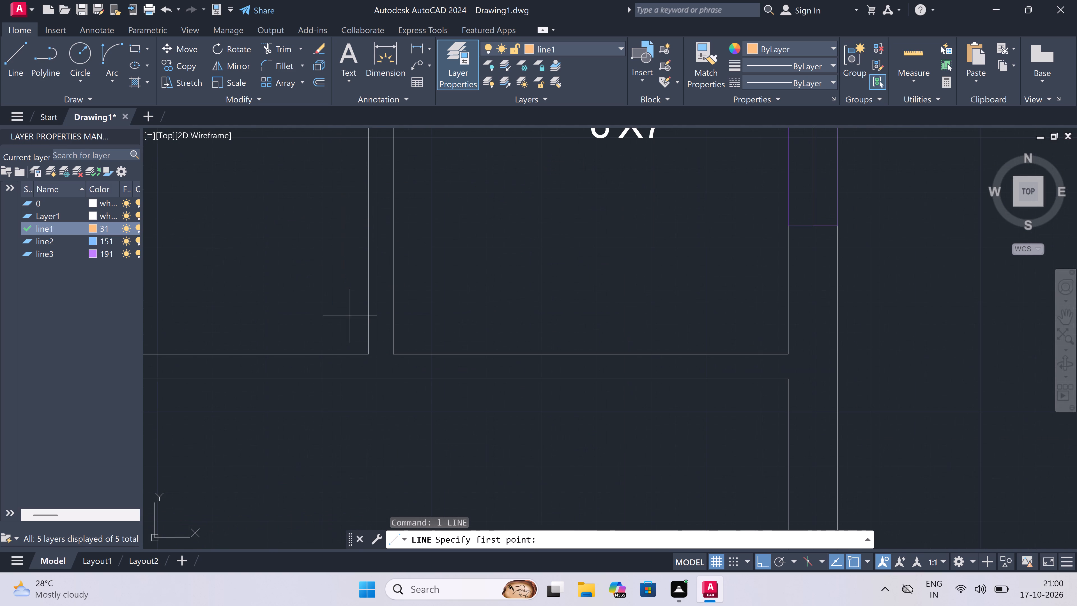
pyautogui.doubleClick(415, 355)
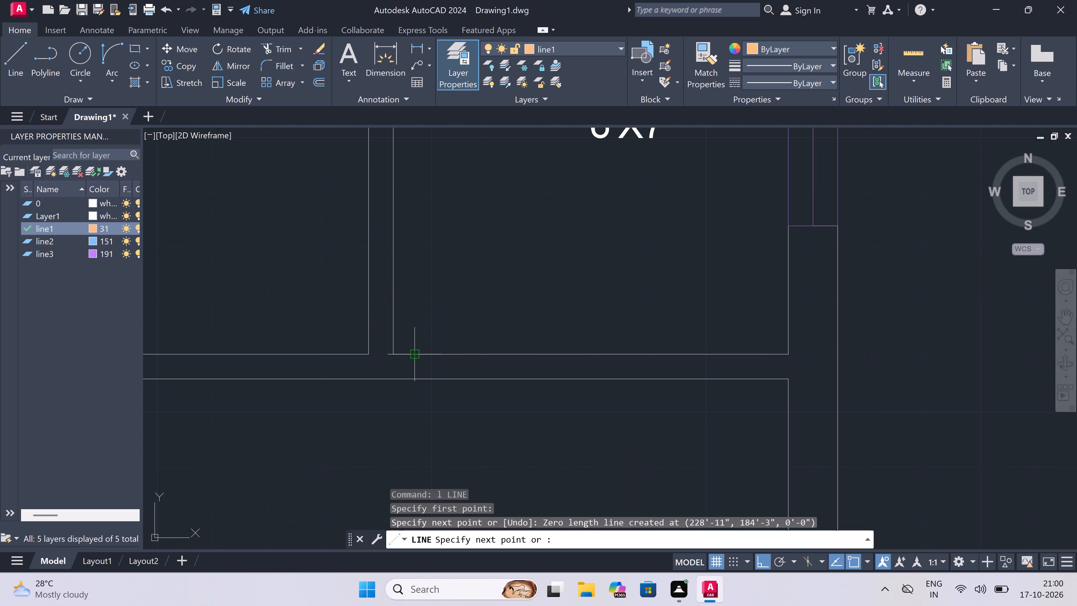
pyautogui.click(418, 382)
pyautogui.click(417, 361)
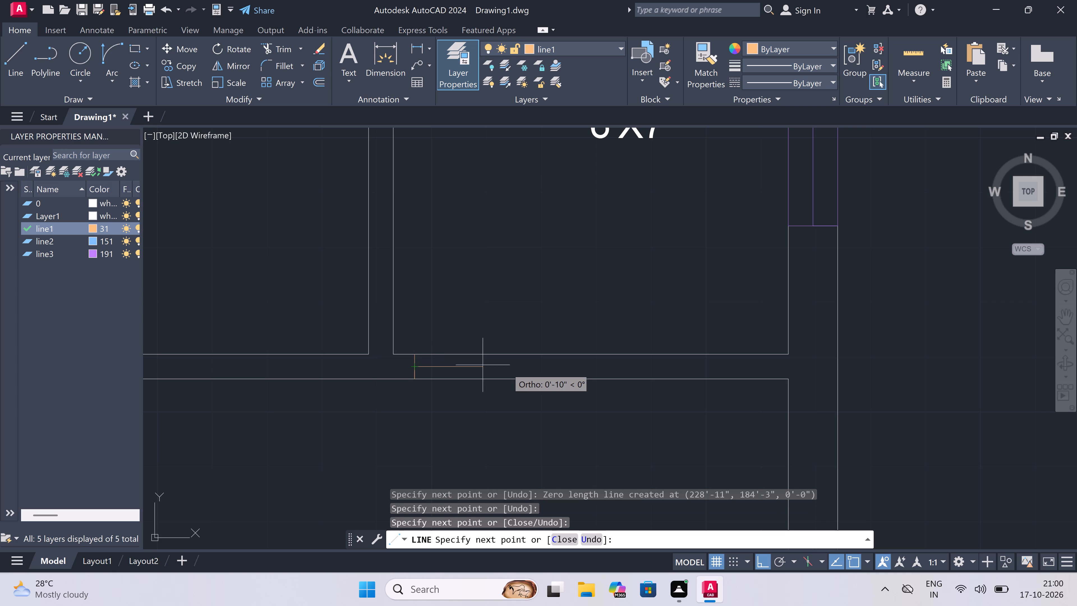
pyautogui.press('2')
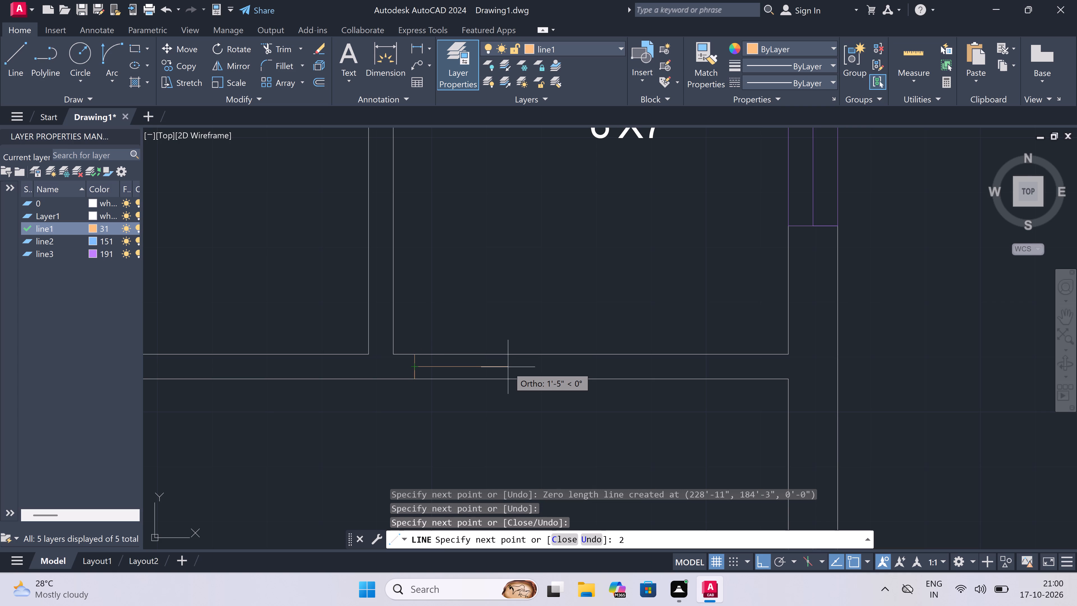
pyautogui.write('"')
pyautogui.press('space')
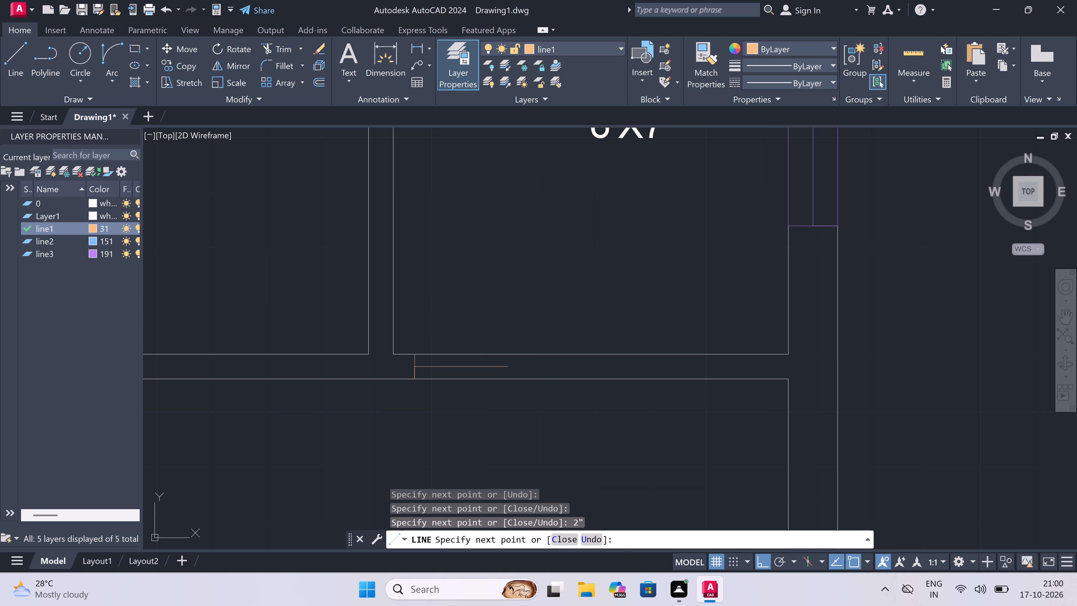
pyautogui.write("2'")
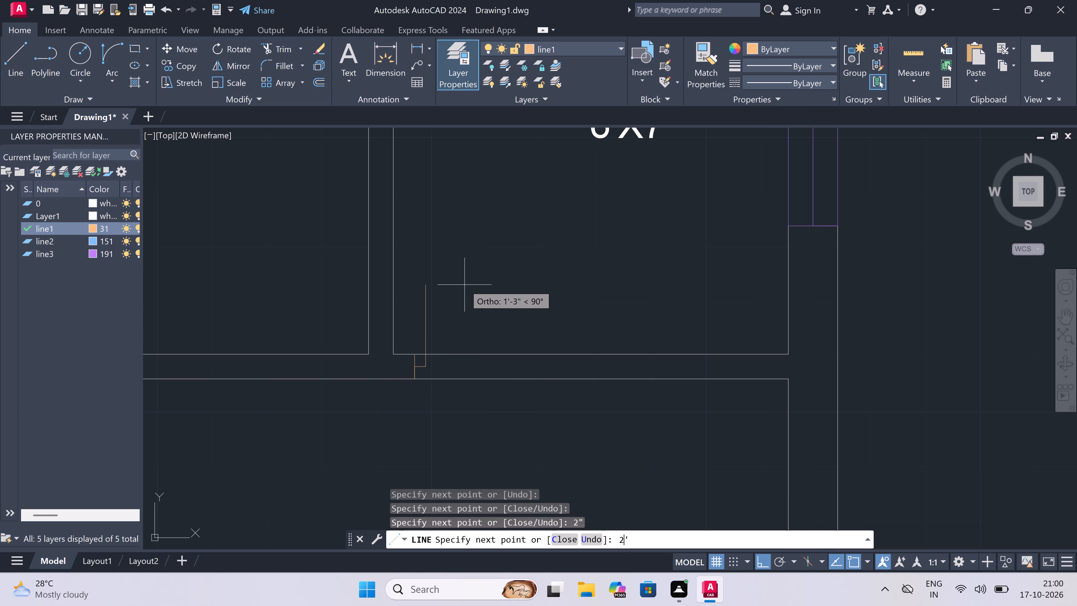
pyautogui.press('space')
pyautogui.press('Escape')
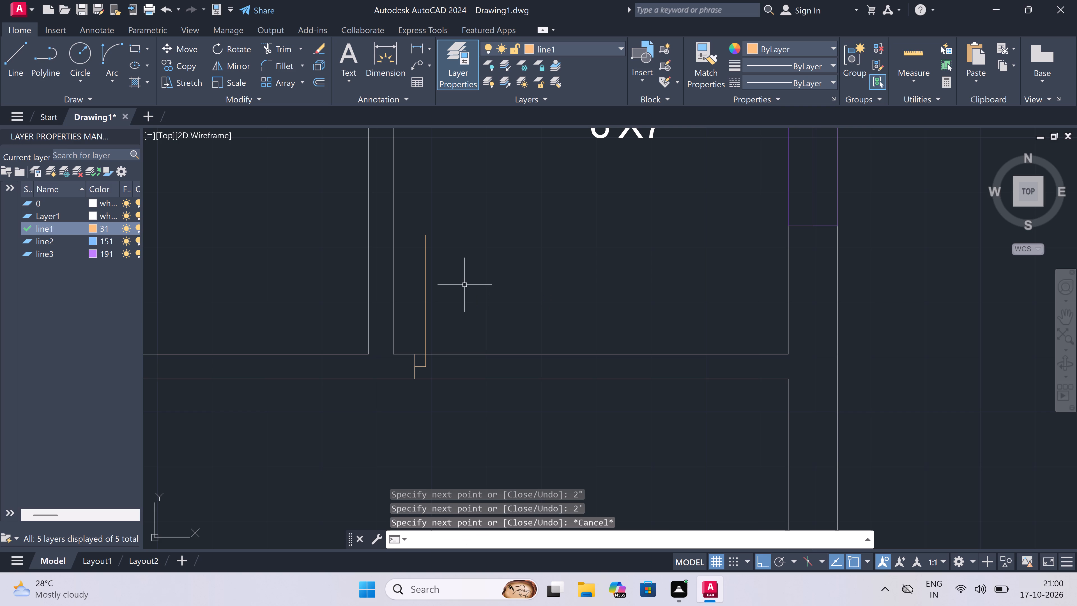
# Draw the east kitchen door's opposite jamb line across the wall, with a 2" stub pointing toward the leaf.
pyautogui.press('space')
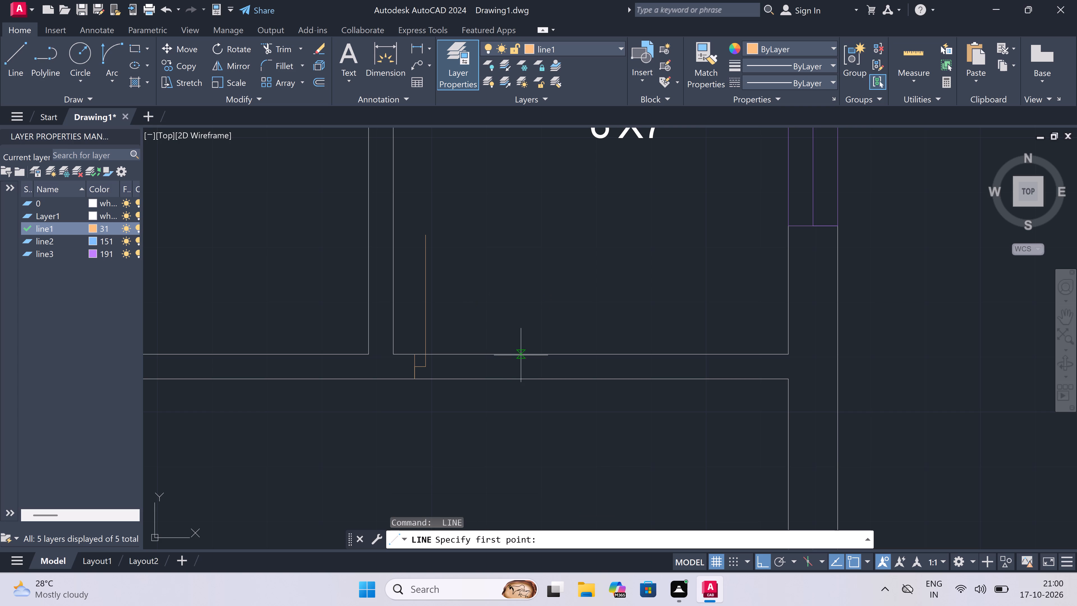
pyautogui.click(541, 351)
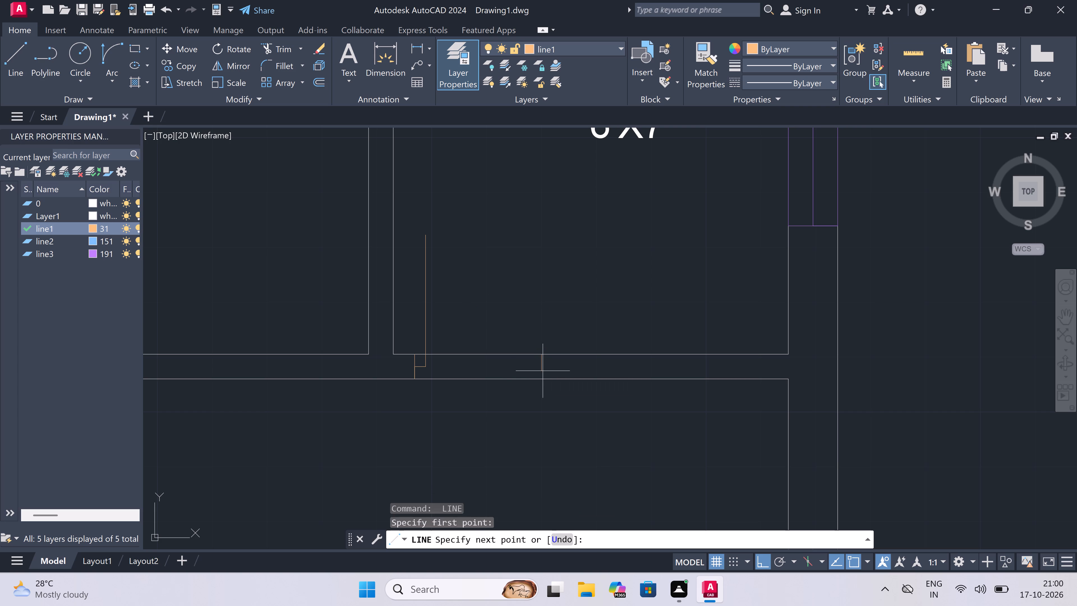
pyautogui.click(543, 376)
pyautogui.click(543, 361)
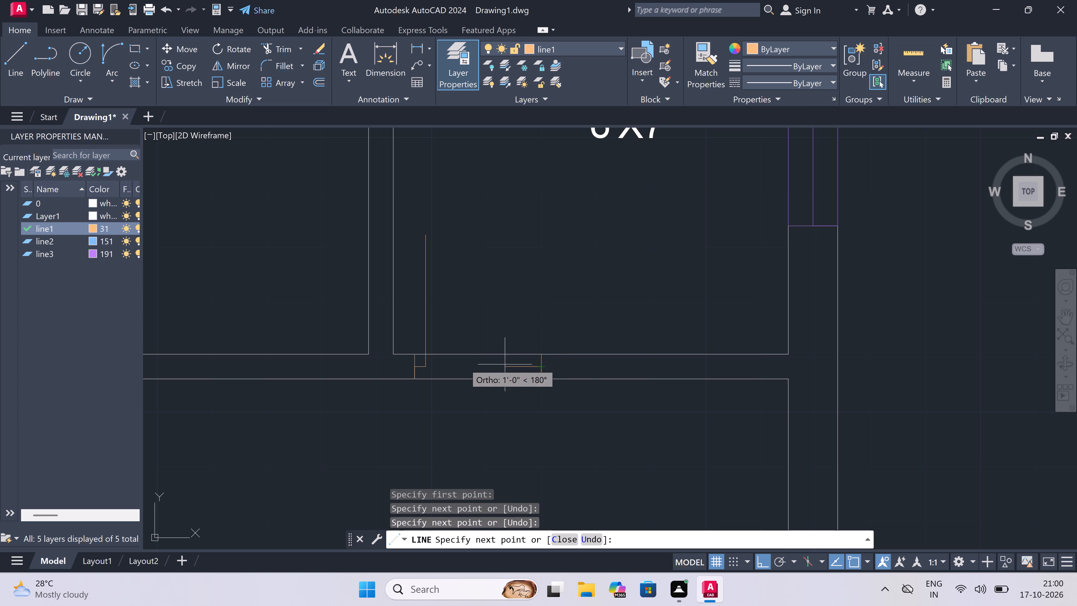
pyautogui.press('2')
pyautogui.write('"')
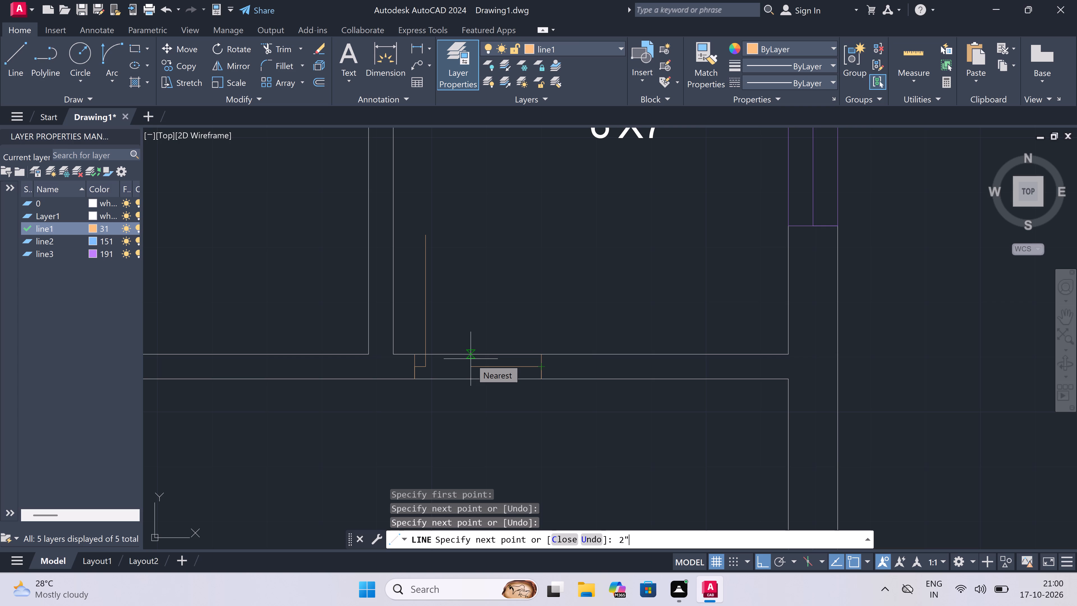
pyautogui.press('space')
pyautogui.press('Escape')
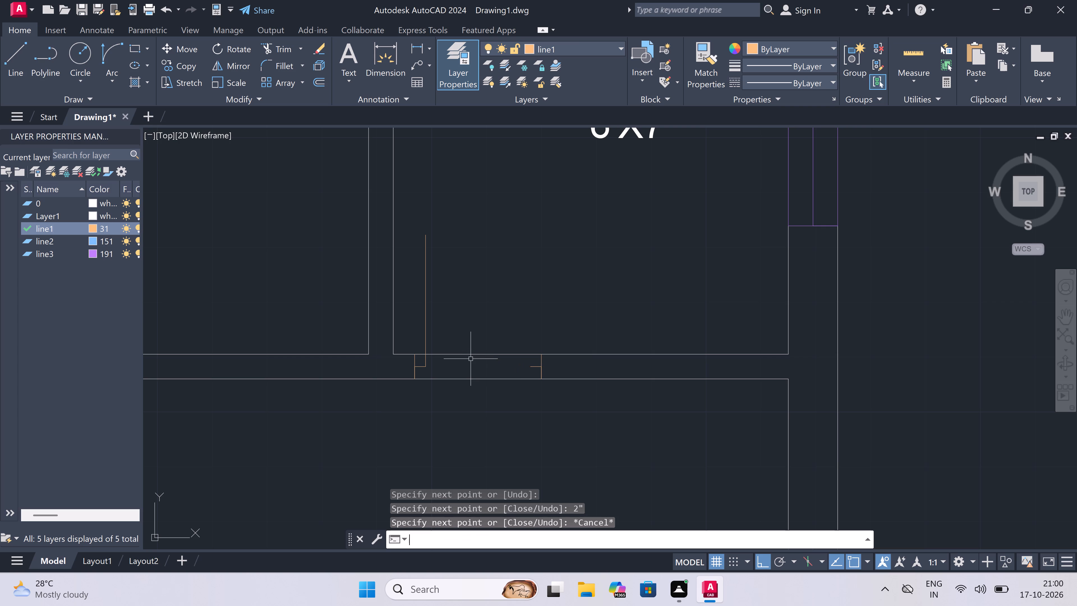
# Draw the east kitchen door swing as a Start, End, Direction arc from the leaf's top to the opposite jamb stub's end.
pyautogui.click(112, 49)
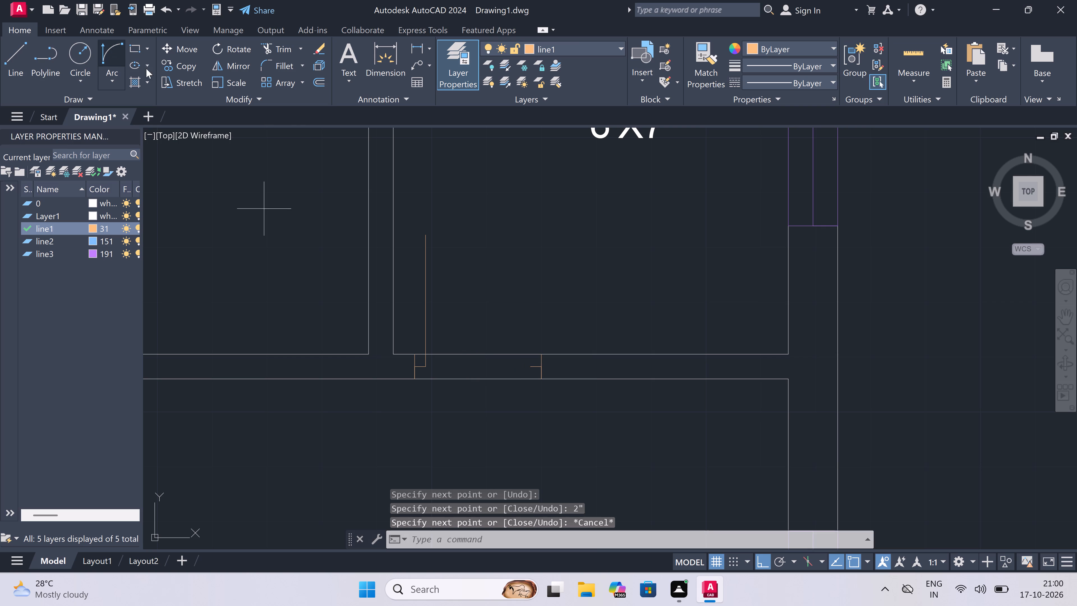
pyautogui.doubleClick(426, 234)
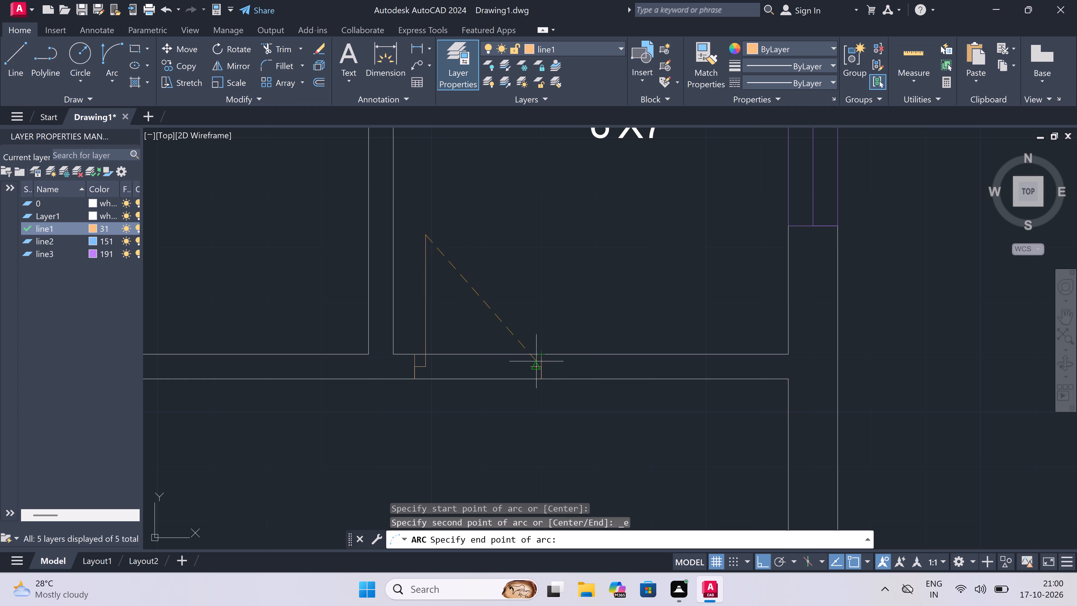
pyautogui.click(527, 365)
pyautogui.doubleClick(584, 225)
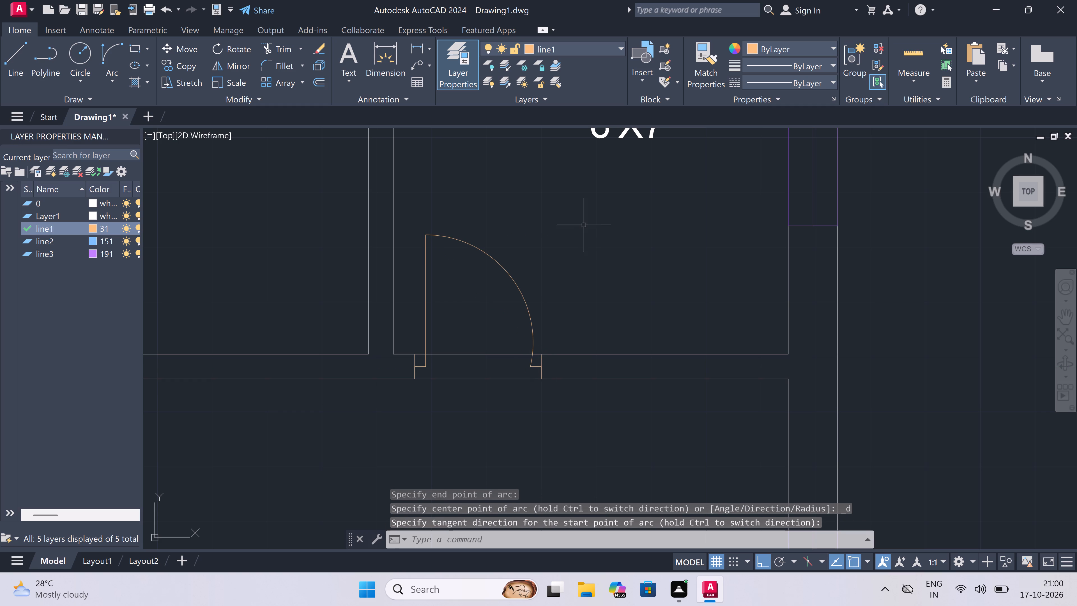
# Trim both wall lines across the east kitchen door opening.
pyautogui.write('tr')
pyautogui.press('space')
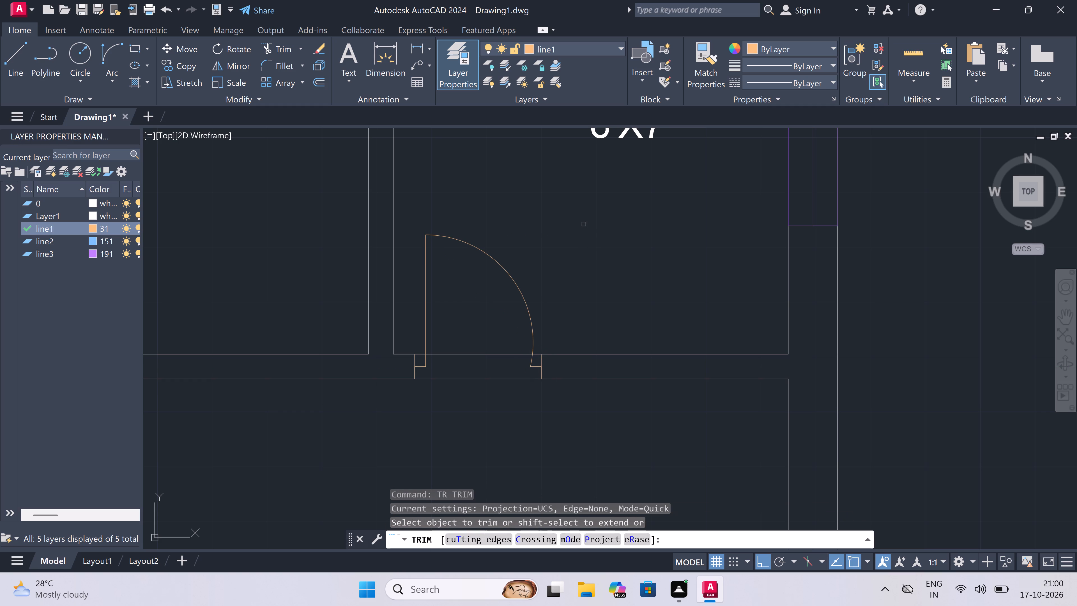
pyautogui.scroll(-2, 584, 225)
pyautogui.click(532, 274)
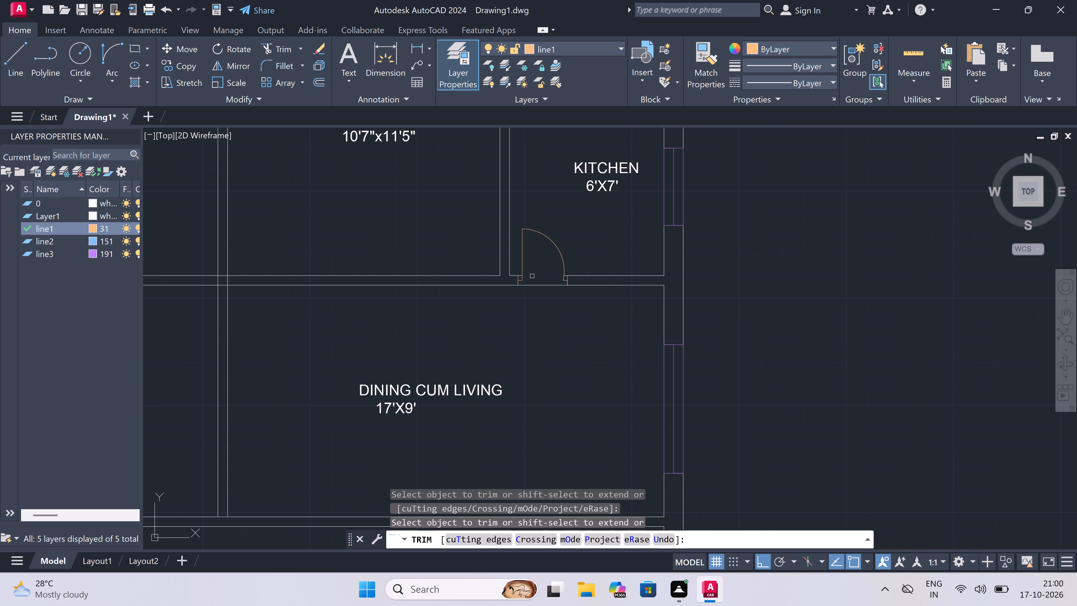
pyautogui.doubleClick(530, 287)
# Trim both wall lines across the upper west bedroom door opening.
pyautogui.scroll(-3, 505, 311)
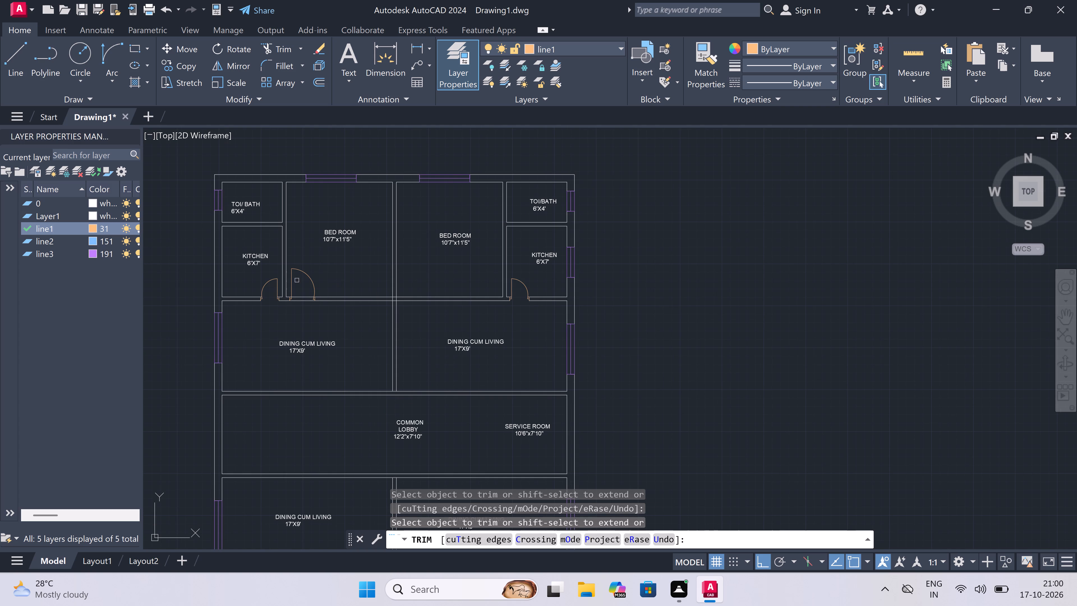
pyautogui.scroll(1, 292, 285)
pyautogui.click(298, 285)
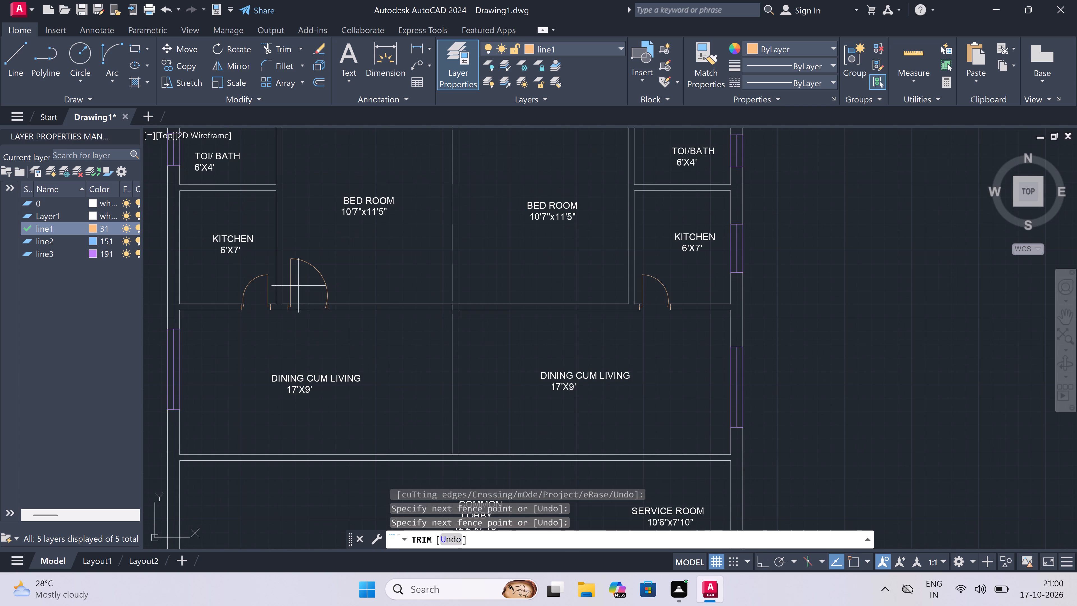
pyautogui.click(303, 320)
pyautogui.scroll(-3, 303, 320)
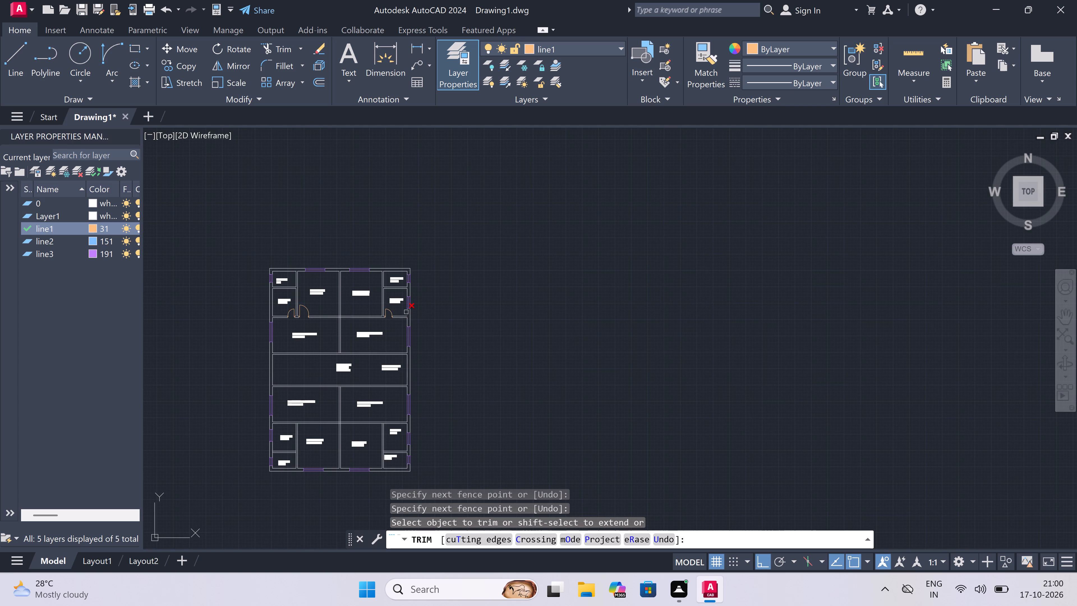
pyautogui.scroll(4, 396, 315)
pyautogui.scroll(-4, 396, 316)
pyautogui.scroll(4, 373, 305)
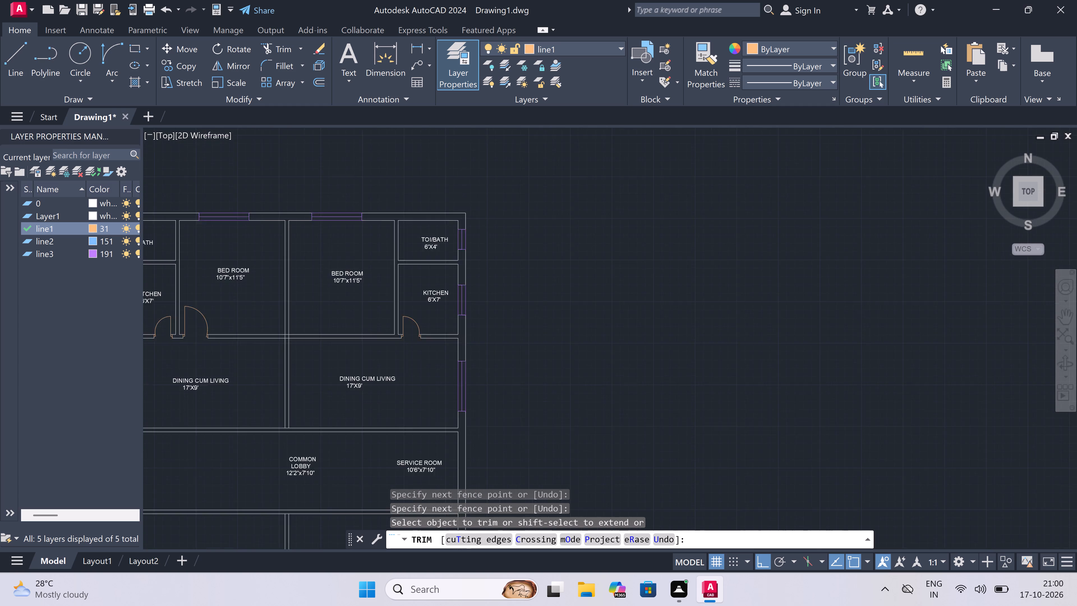
pyautogui.press('Escape')
# Draw the upper east bedroom door's jamb line across the wall below it, beside the kitchen partition, with a 2" stub and 3' upright leaf.
pyautogui.write('l')
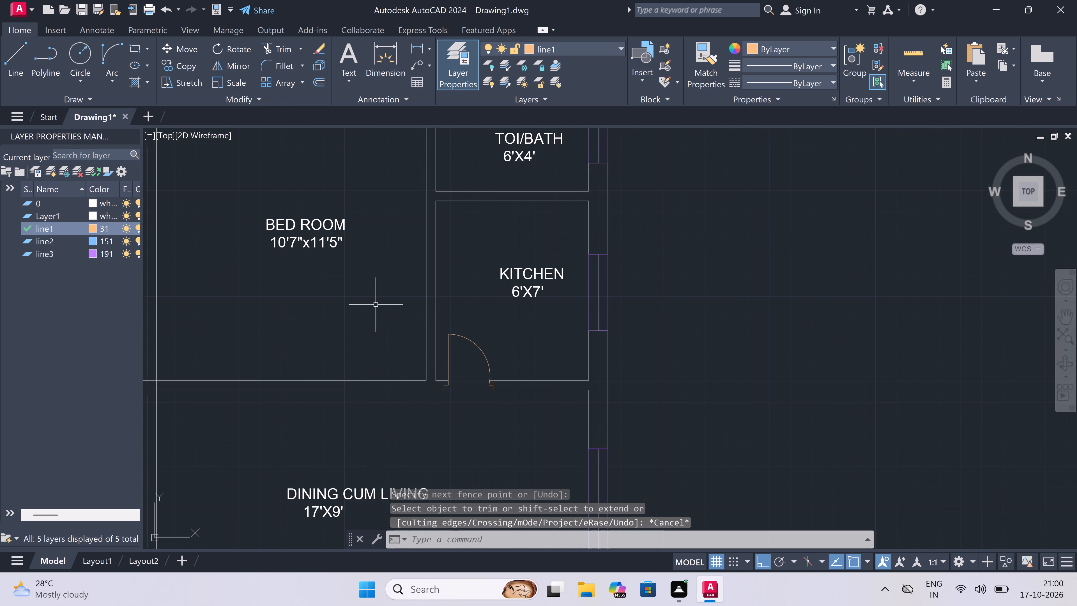
pyautogui.press('space')
pyautogui.scroll(1, 394, 389)
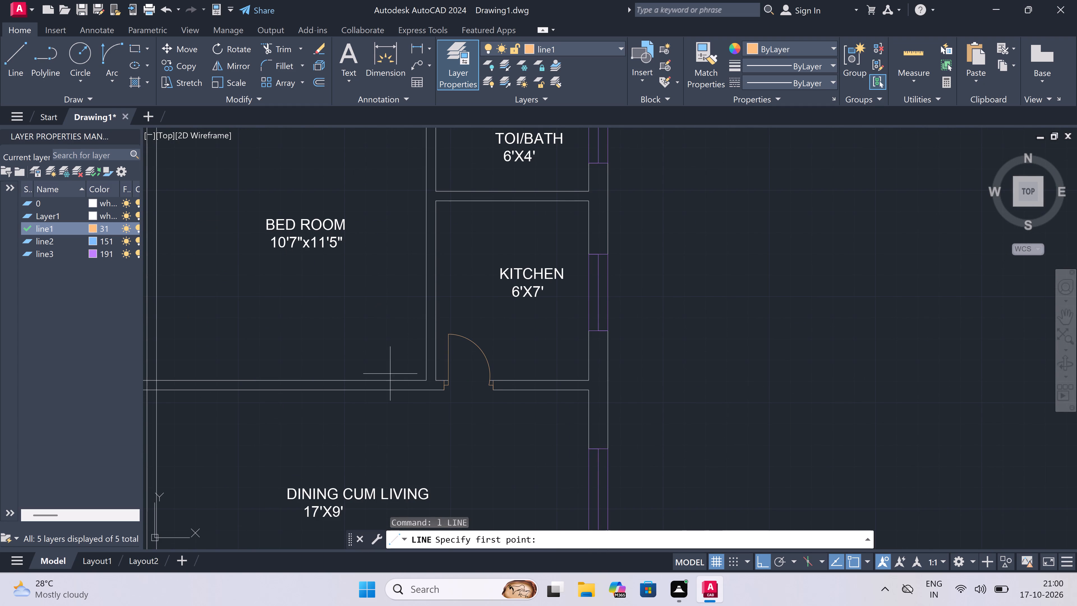
pyautogui.scroll(1, 394, 389)
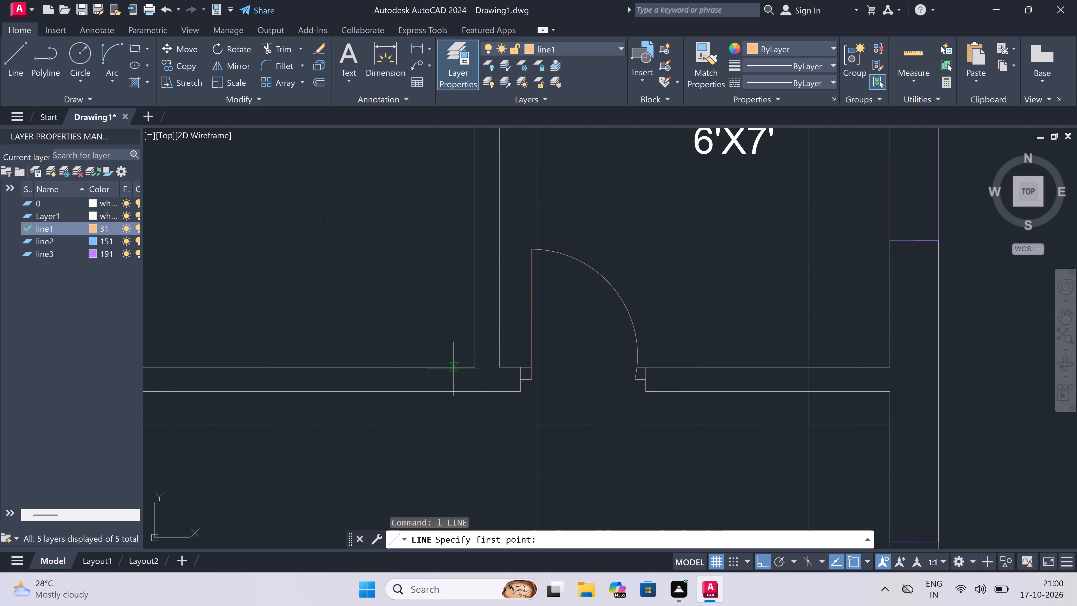
pyautogui.doubleClick(454, 368)
pyautogui.doubleClick(456, 393)
pyautogui.click(451, 376)
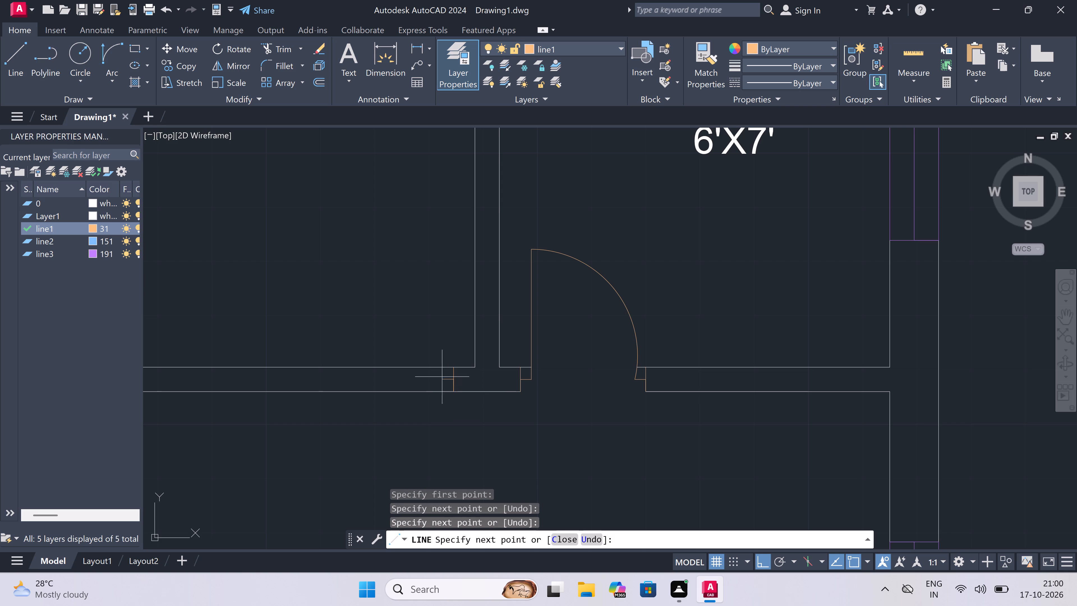
pyautogui.press('2')
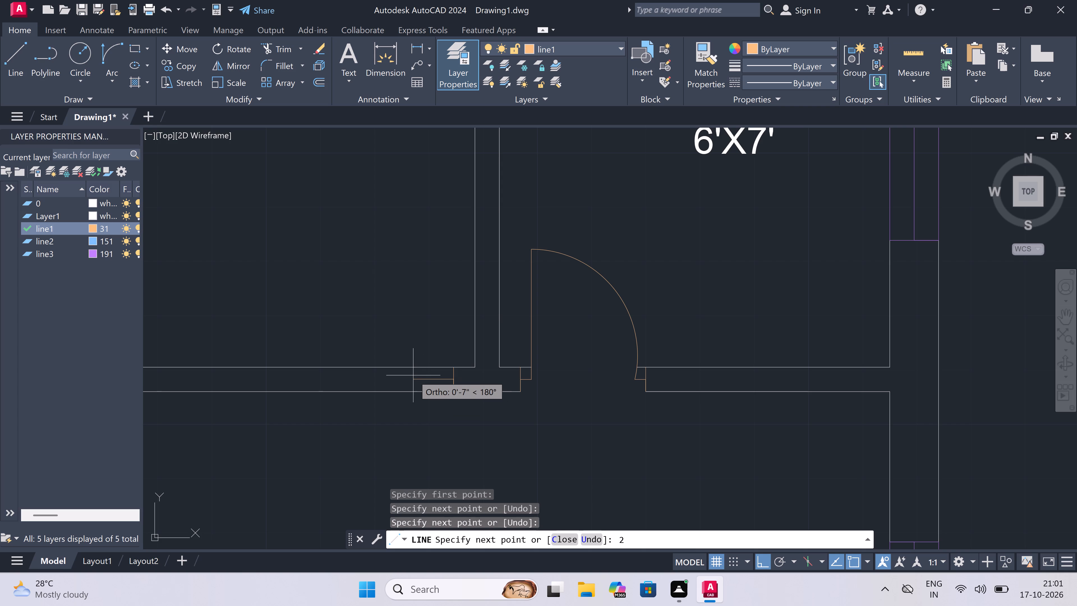
pyautogui.write('"')
pyautogui.press('space')
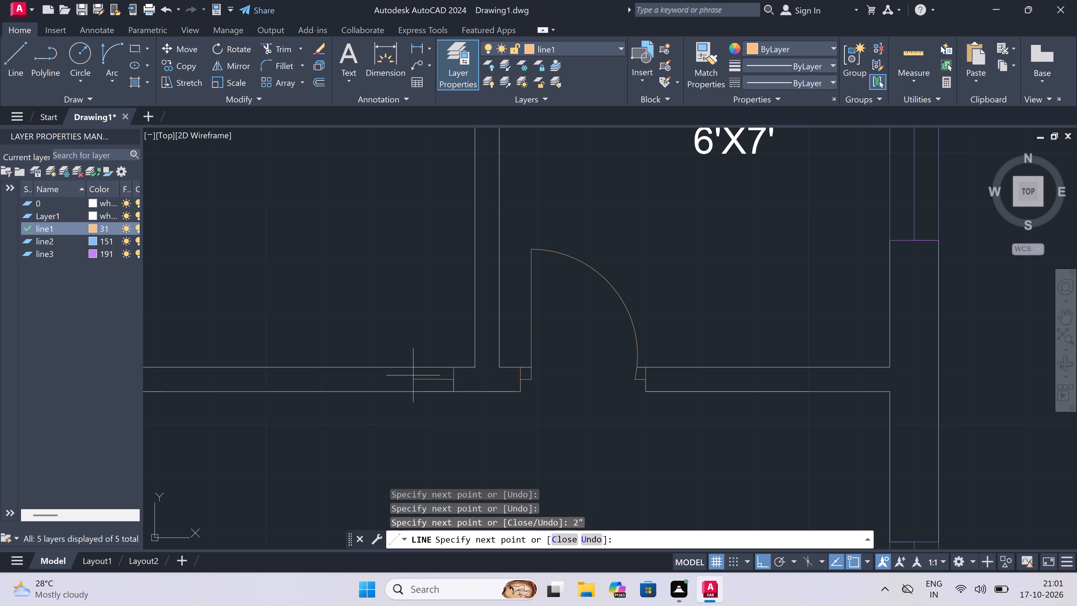
pyautogui.write("3'")
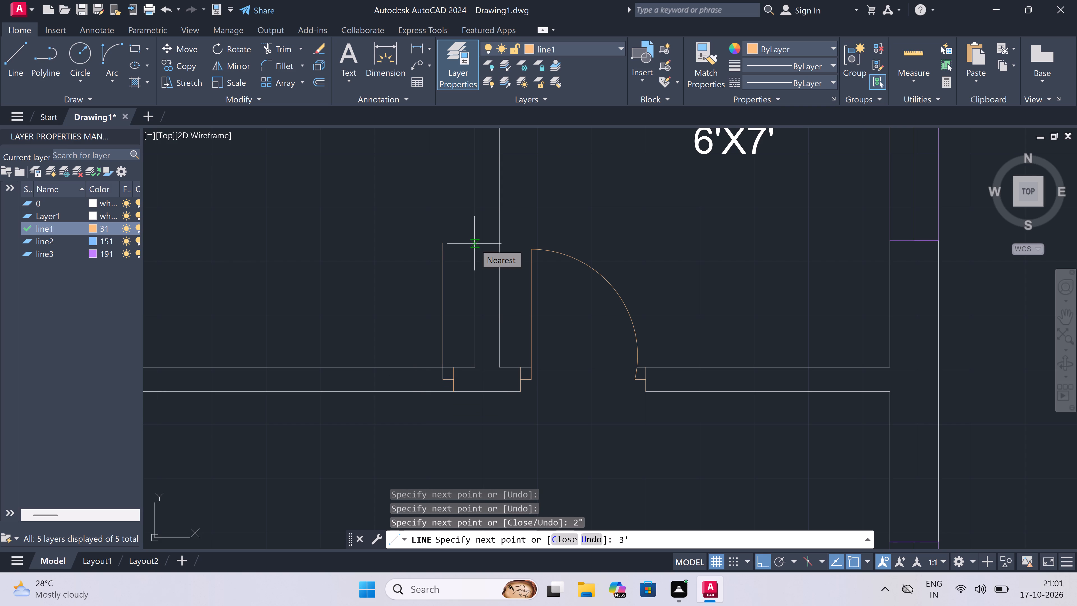
pyautogui.press('space')
pyautogui.press('Escape')
# Draw the upper east bedroom door's opposite jamb line across the wall, with a 2" stub pointing toward the leaf.
pyautogui.press('space')
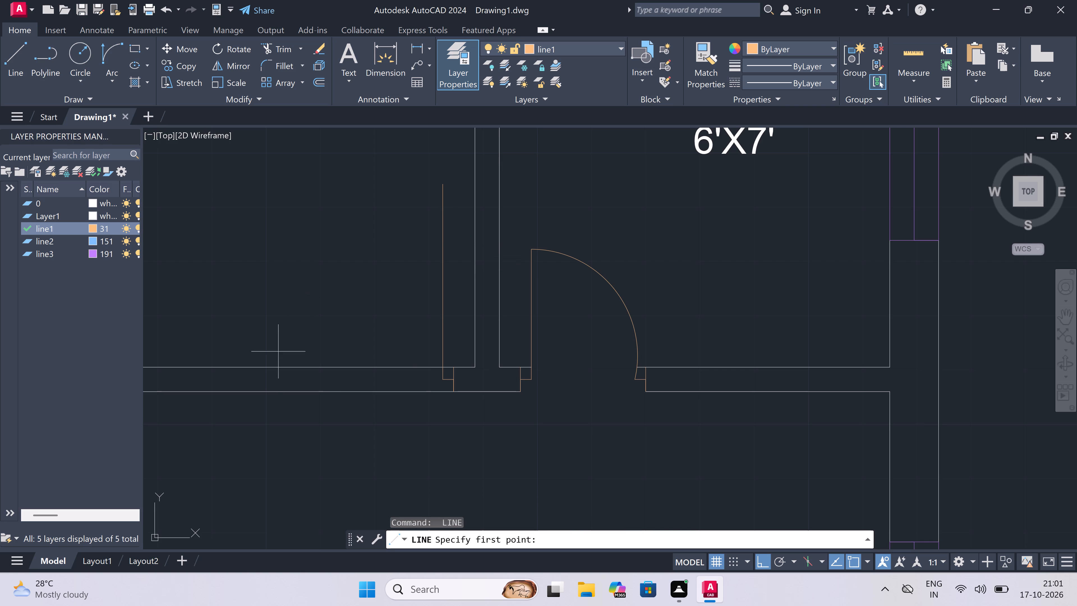
pyautogui.click(287, 365)
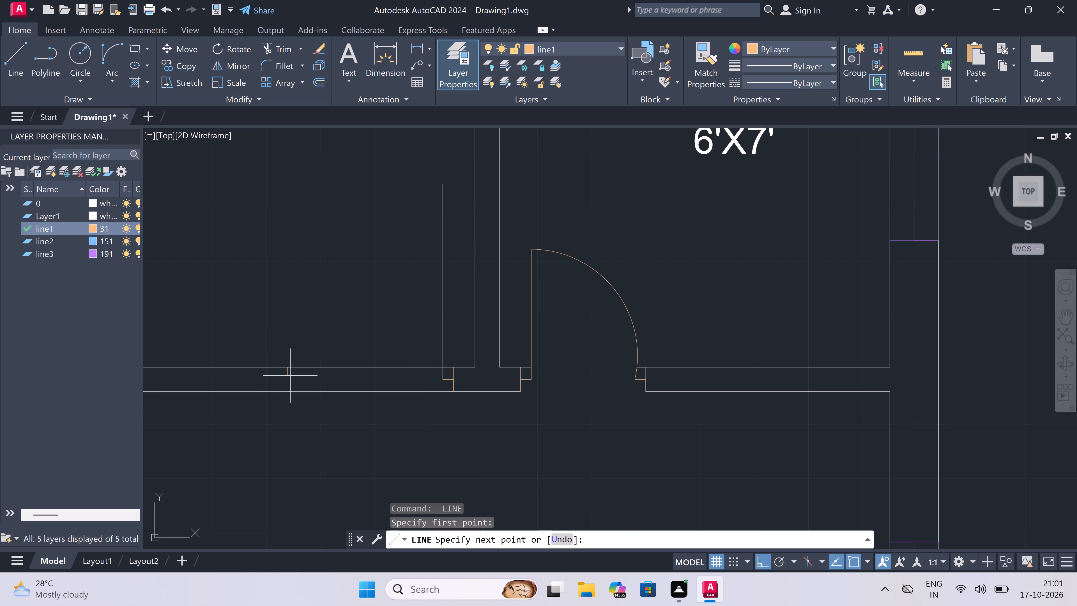
pyautogui.click(290, 390)
pyautogui.click(294, 381)
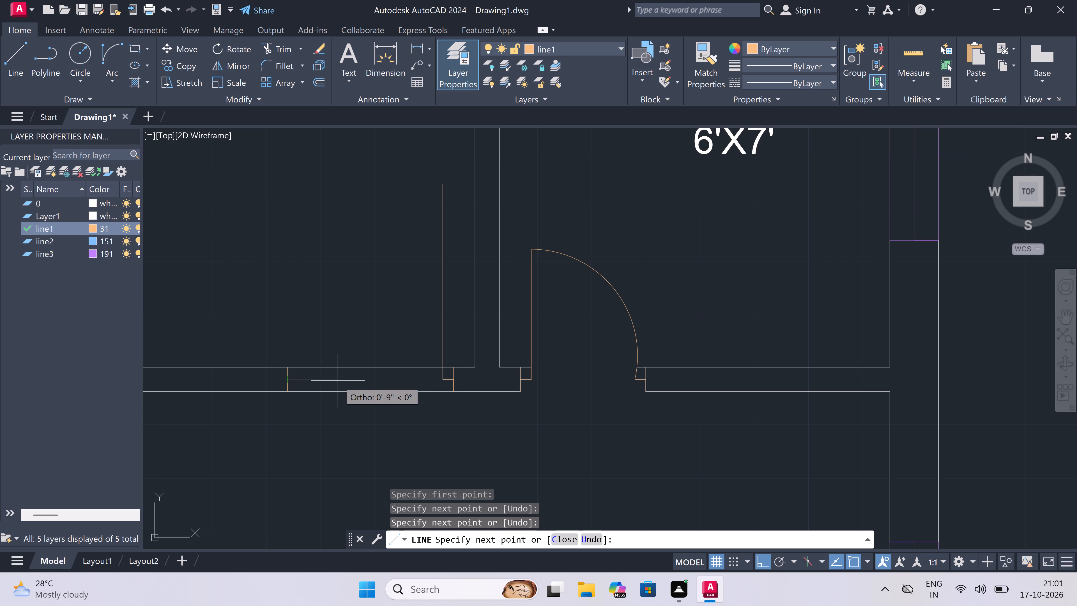
pyautogui.press('2')
pyautogui.write('"')
pyautogui.press('space')
pyautogui.press('Escape')
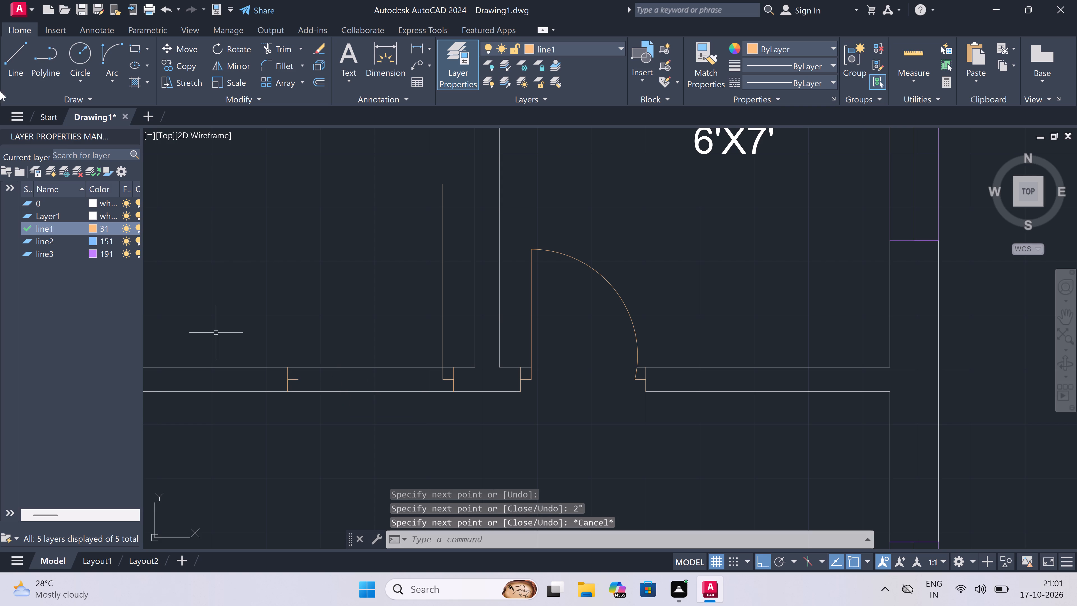
# Draw the upper east bedroom door swing as a Start, End, Direction arc from the leaf's top to the opposite jamb stub's end.
pyautogui.click(114, 55)
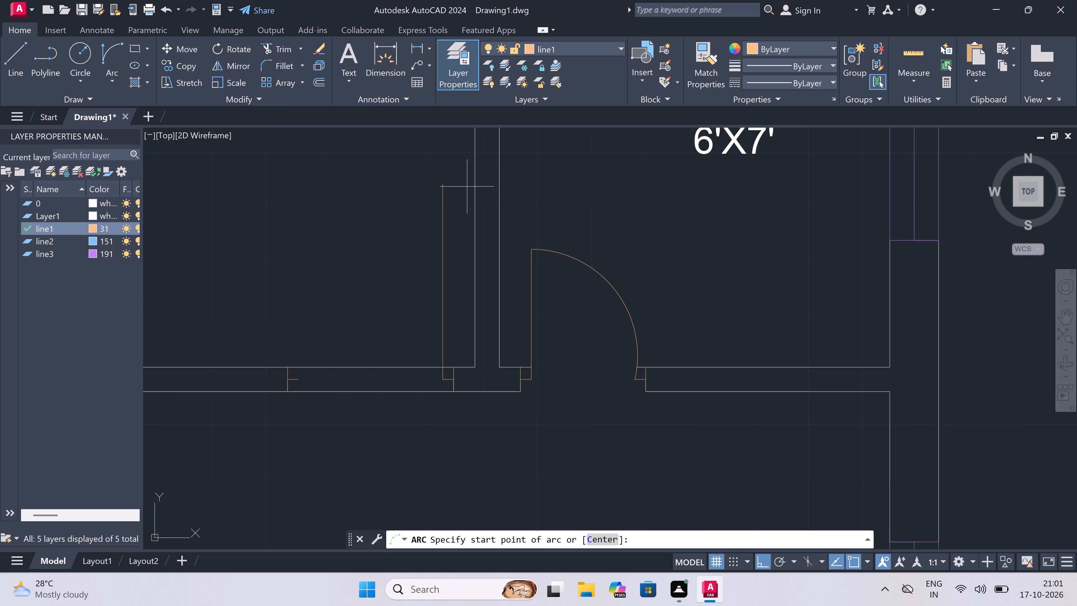
pyautogui.click(445, 184)
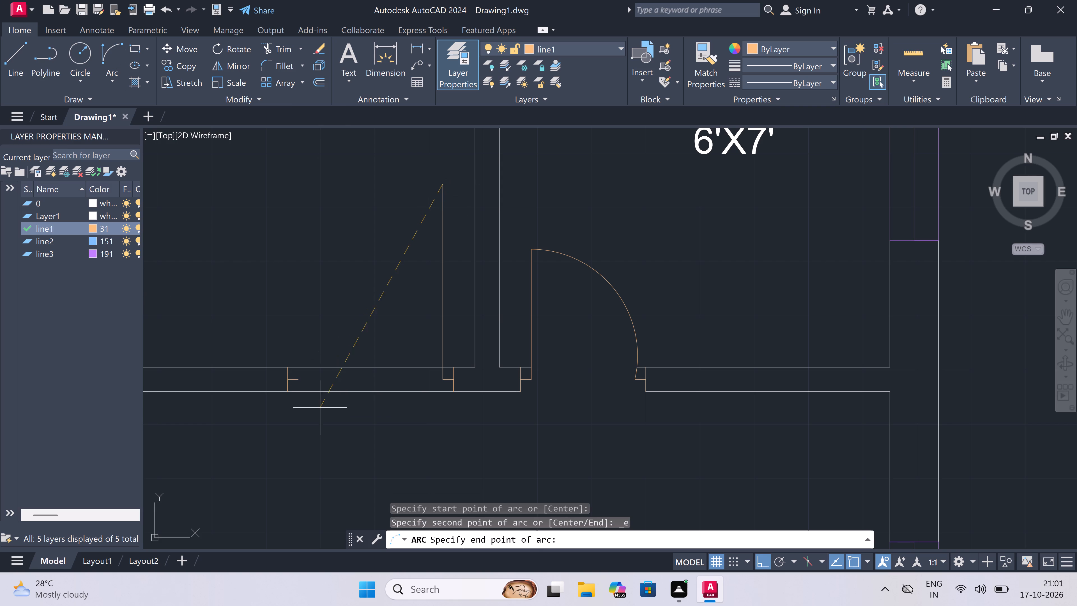
pyautogui.click(301, 375)
pyautogui.click(260, 266)
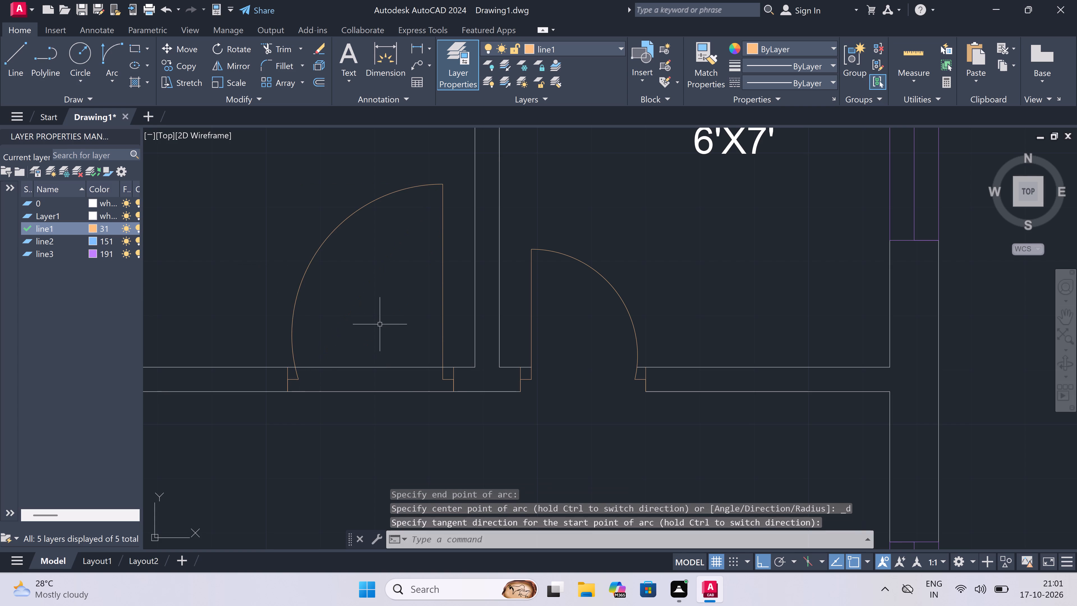
# Trim both wall lines across the upper east bedroom door opening.
pyautogui.press('t')
pyautogui.press('r')
pyautogui.press('space')
pyautogui.click(412, 350)
pyautogui.click(399, 432)
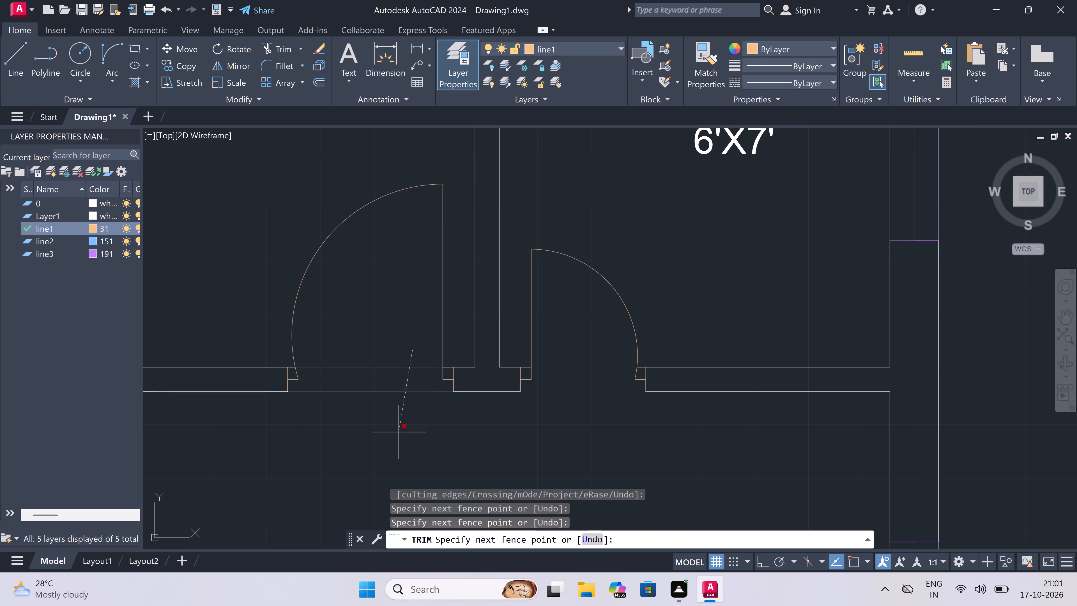
pyautogui.press('Escape')
# Draw the southeast kitchen door's jamb line across the wall above it, beside the bedroom partition, with a 2" stub and 2' downward leaf.
pyautogui.scroll(-4, 427, 348)
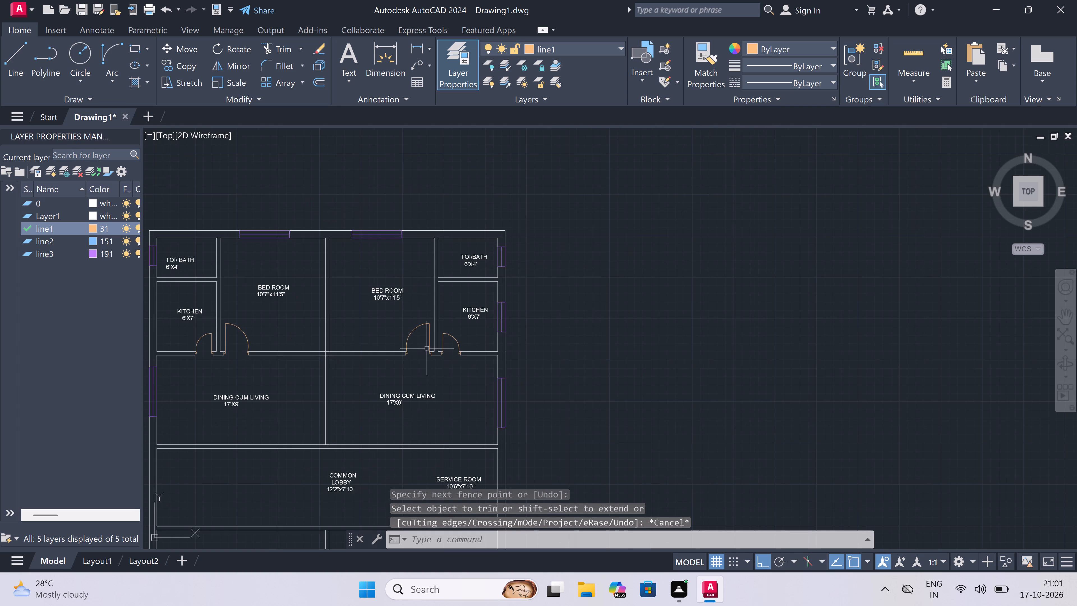
pyautogui.scroll(-2, 427, 348)
pyautogui.scroll(-2, 425, 387)
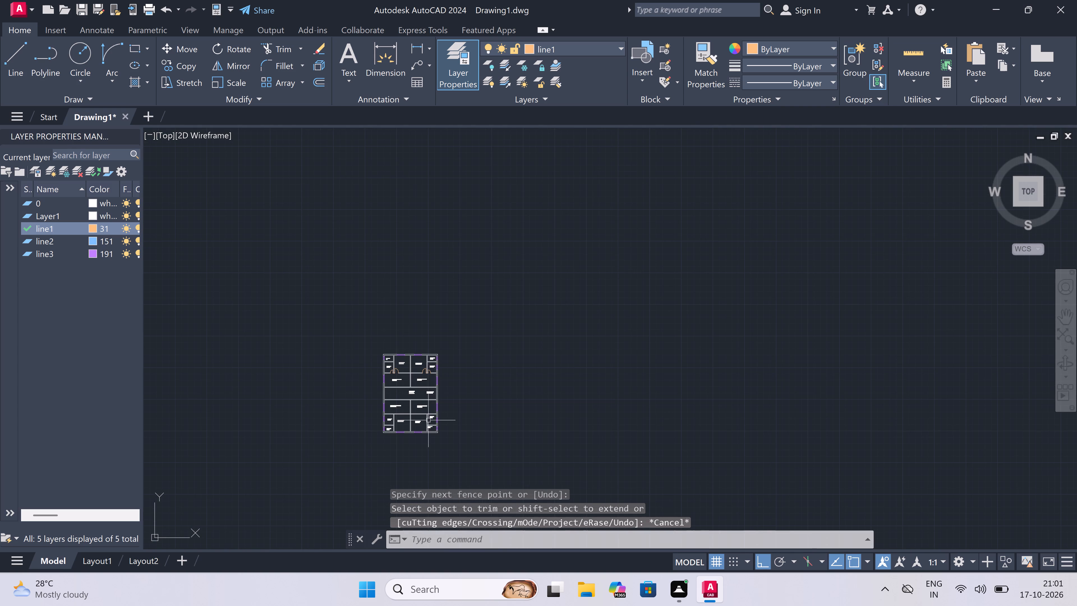
pyautogui.scroll(3, 428, 420)
pyautogui.scroll(1, 420, 397)
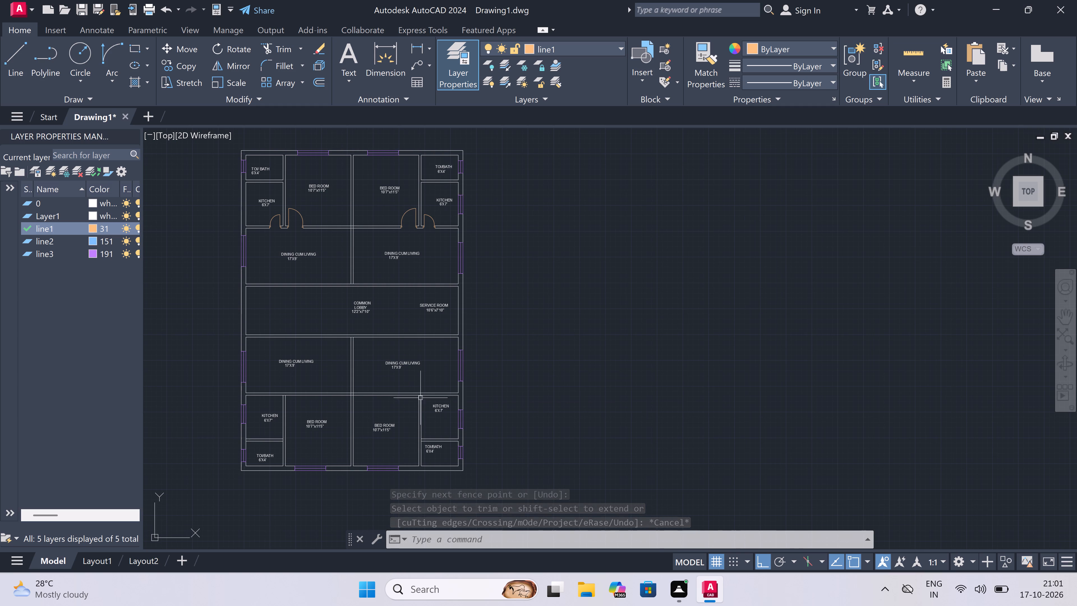
pyautogui.scroll(4, 420, 398)
pyautogui.press('l')
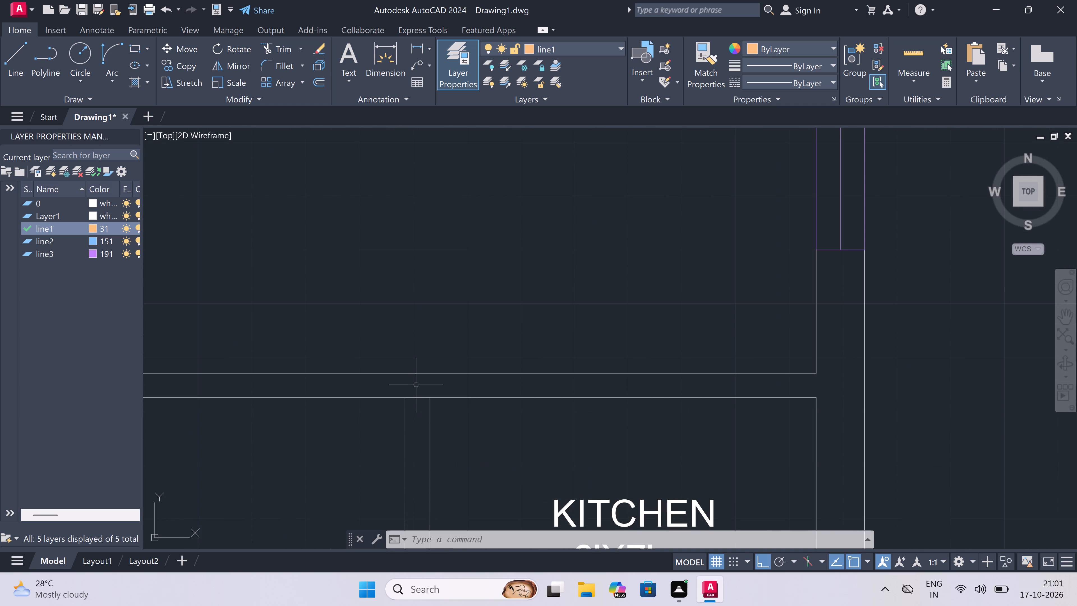
pyautogui.press('space')
pyautogui.click(450, 397)
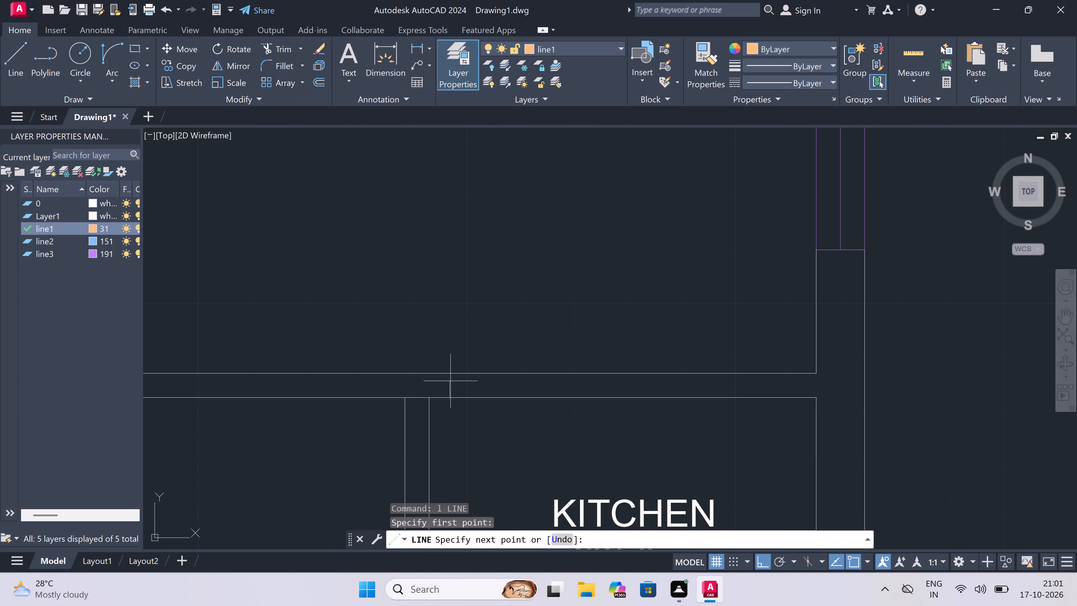
pyautogui.click(450, 378)
pyautogui.doubleClick(452, 389)
pyautogui.write('2"')
pyautogui.press('space')
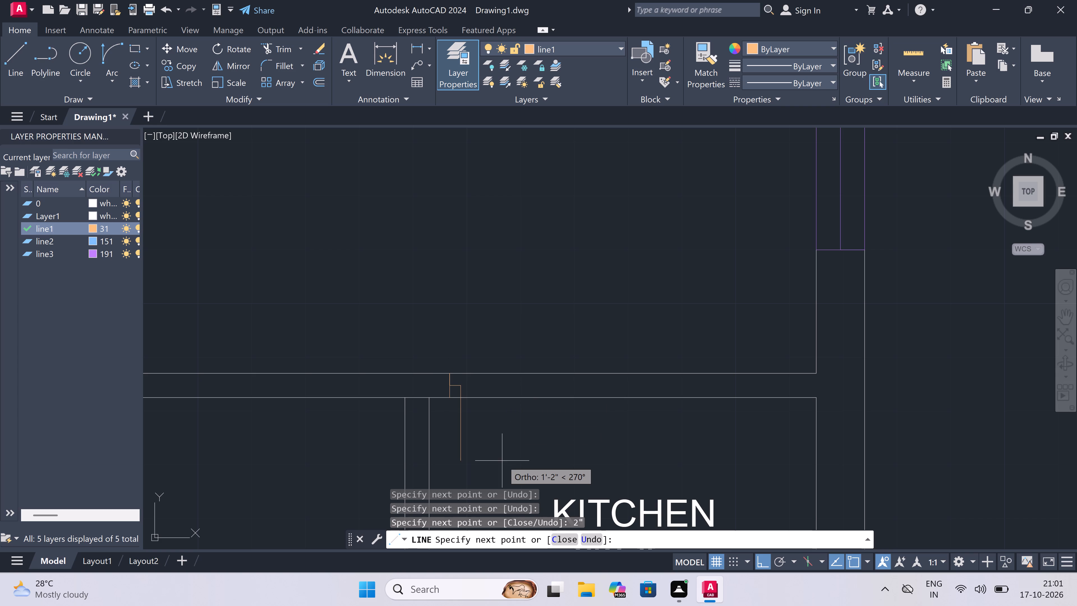
pyautogui.write("2'")
pyautogui.press('space')
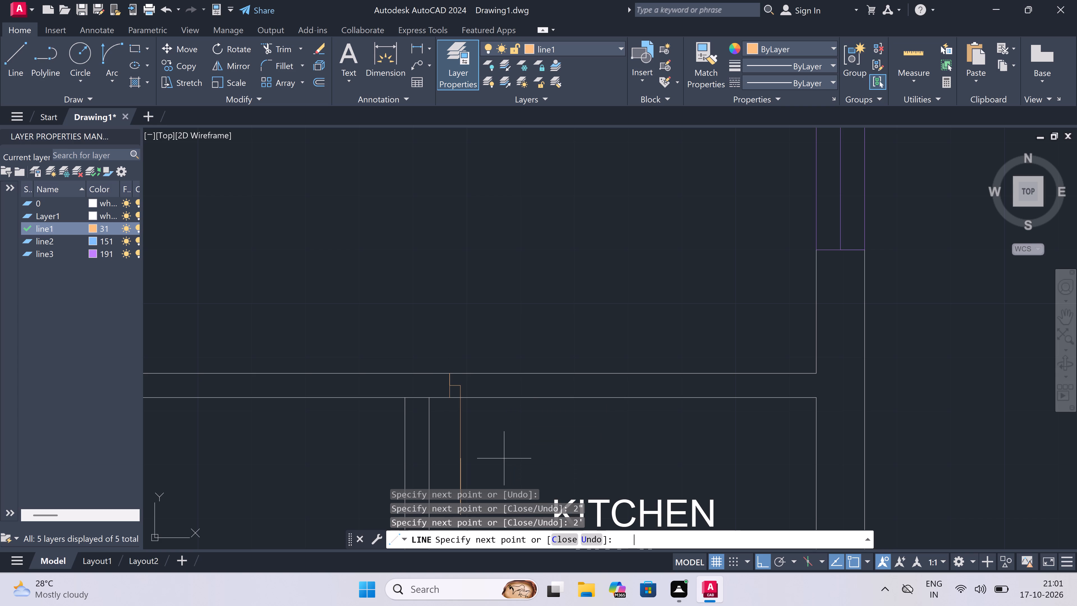
pyautogui.press('Escape')
# Draw the southeast kitchen door's opposite jamb line across the wall, with a 2" stub pointing toward the leaf.
pyautogui.press('space')
pyautogui.scroll(-3, 493, 309)
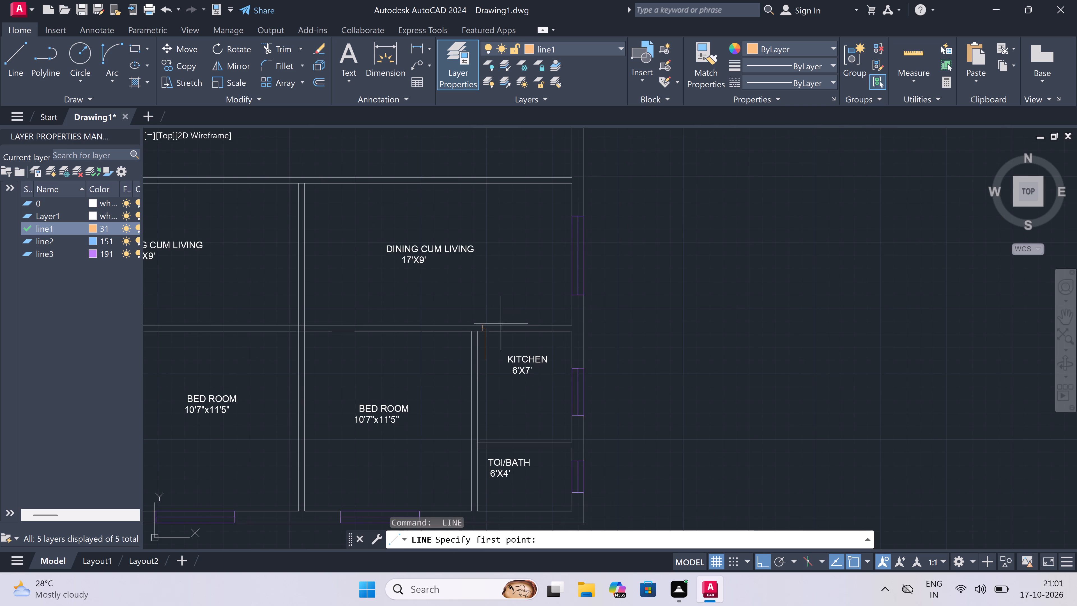
pyautogui.scroll(3, 509, 338)
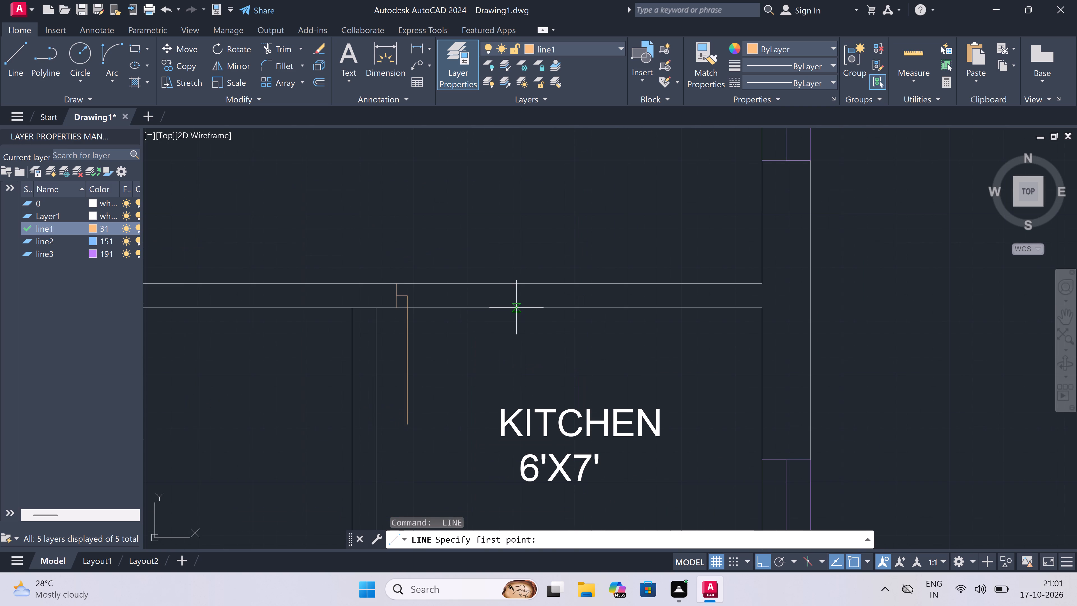
pyautogui.click(516, 307)
pyautogui.click(522, 285)
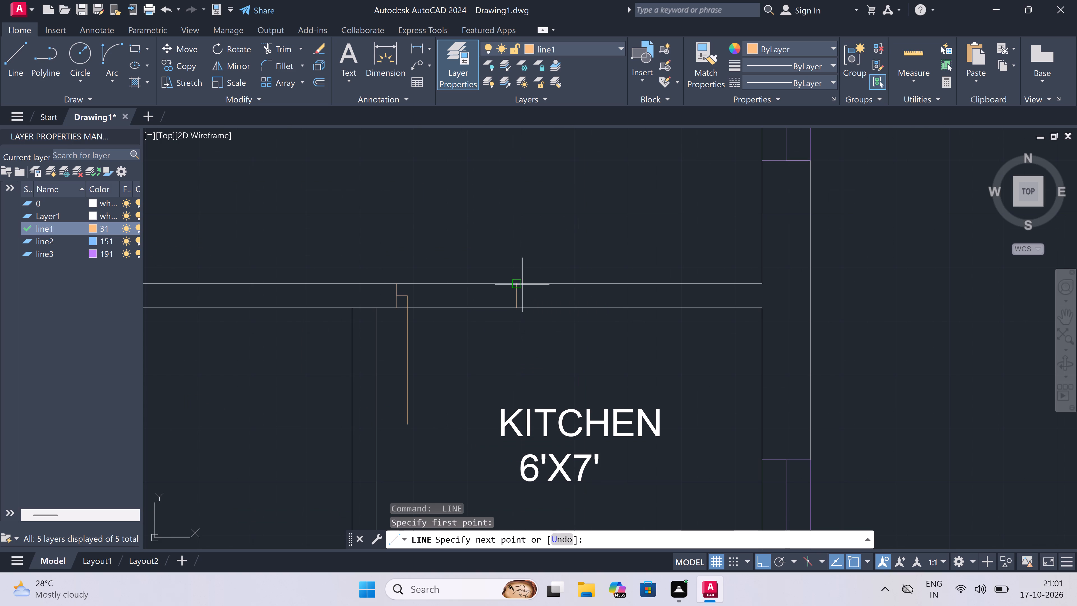
pyautogui.click(514, 295)
pyautogui.press('2')
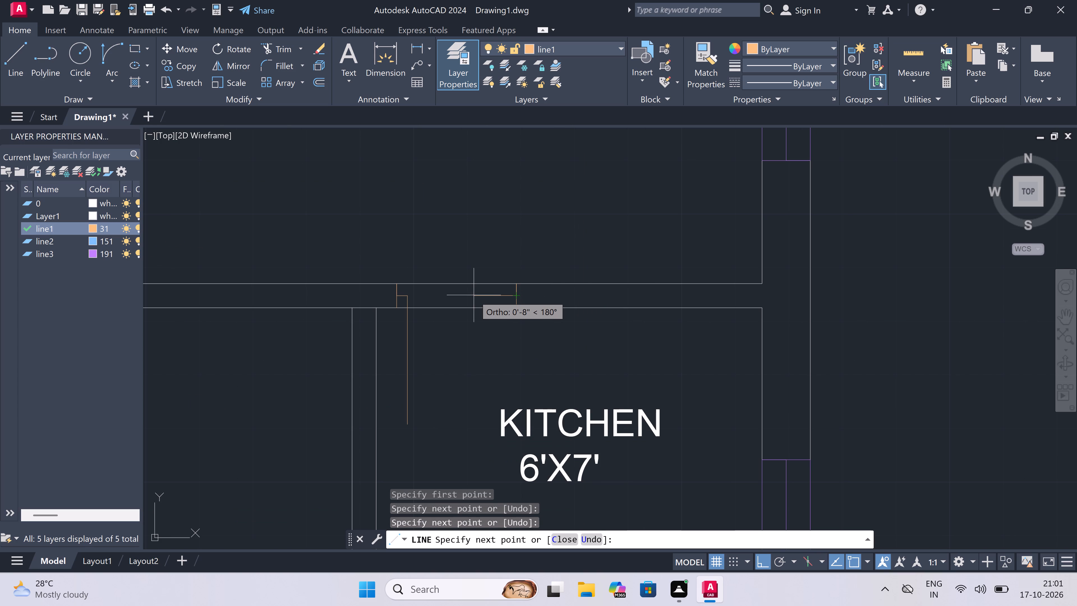
pyautogui.write('"')
pyautogui.press('space')
pyautogui.press('Escape')
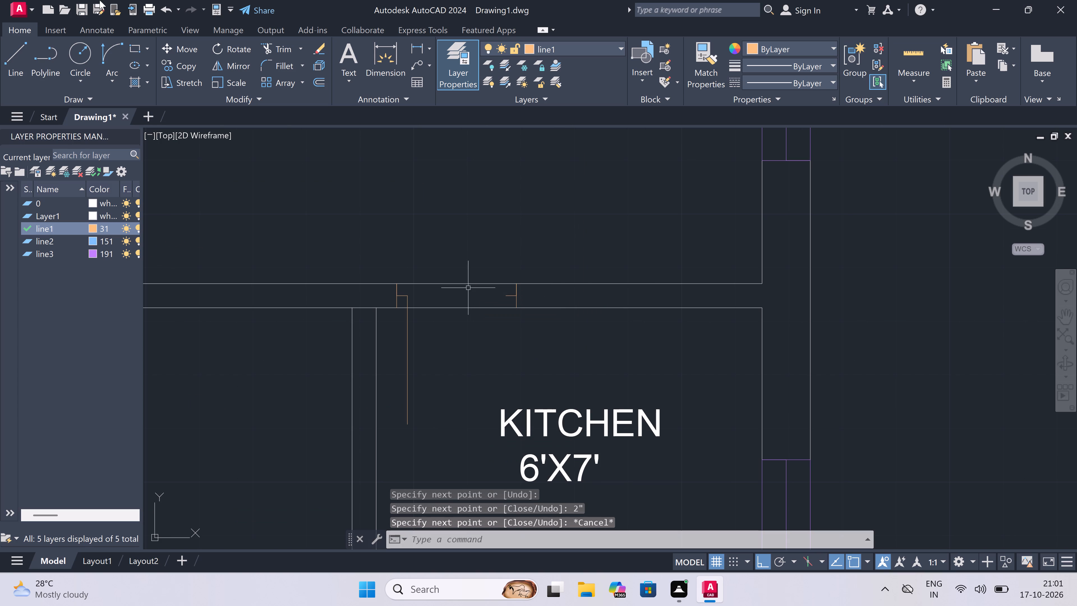
# Draw the southeast kitchen door swing as a Start, End, Direction arc from the leaf's bottom to the opposite jamb stub's end.
pyautogui.click(115, 57)
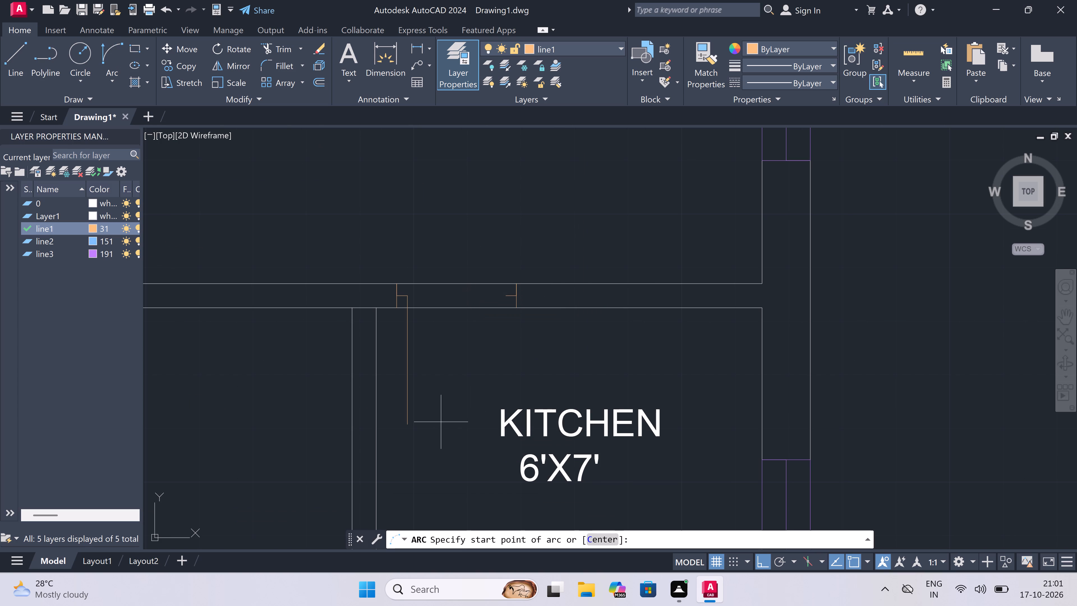
pyautogui.click(403, 426)
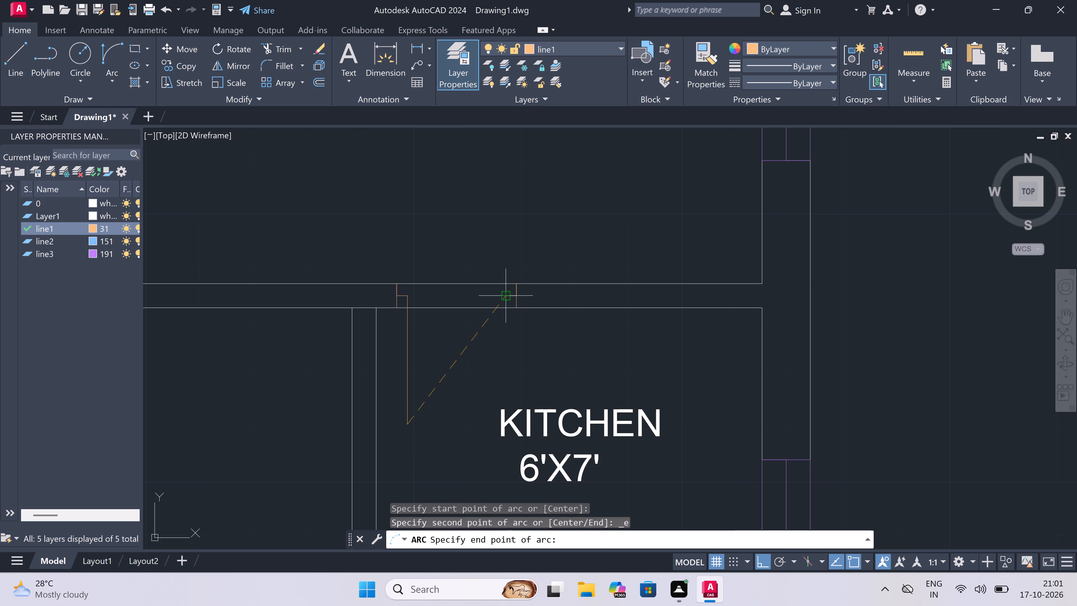
pyautogui.click(503, 296)
pyautogui.click(587, 383)
# Trim both wall lines across the southeast kitchen door opening.
pyautogui.press('t')
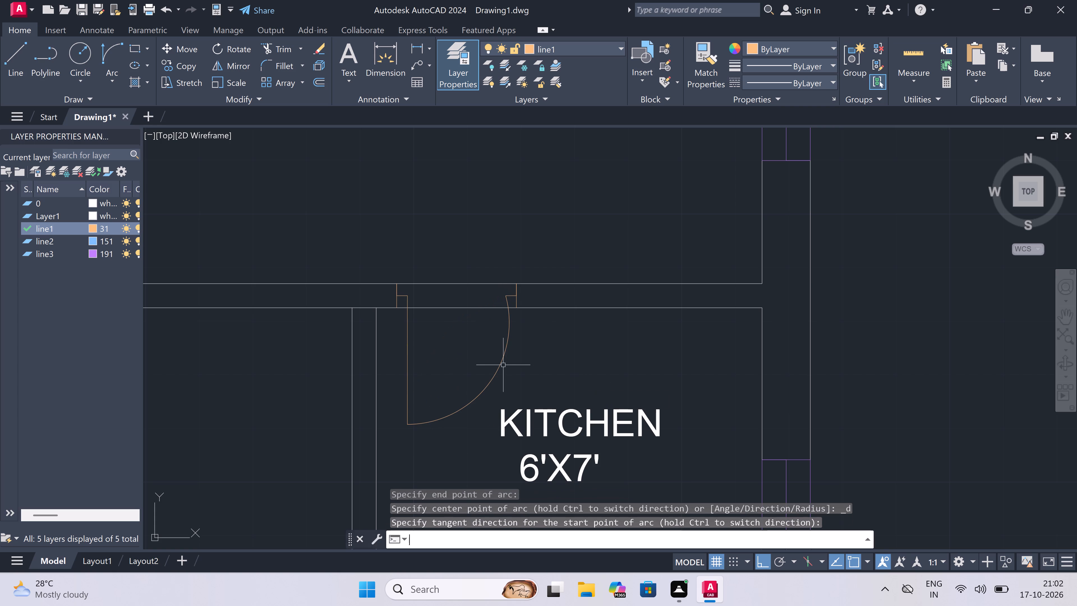
pyautogui.press('r')
pyautogui.press('space')
pyautogui.click(459, 256)
pyautogui.doubleClick(460, 364)
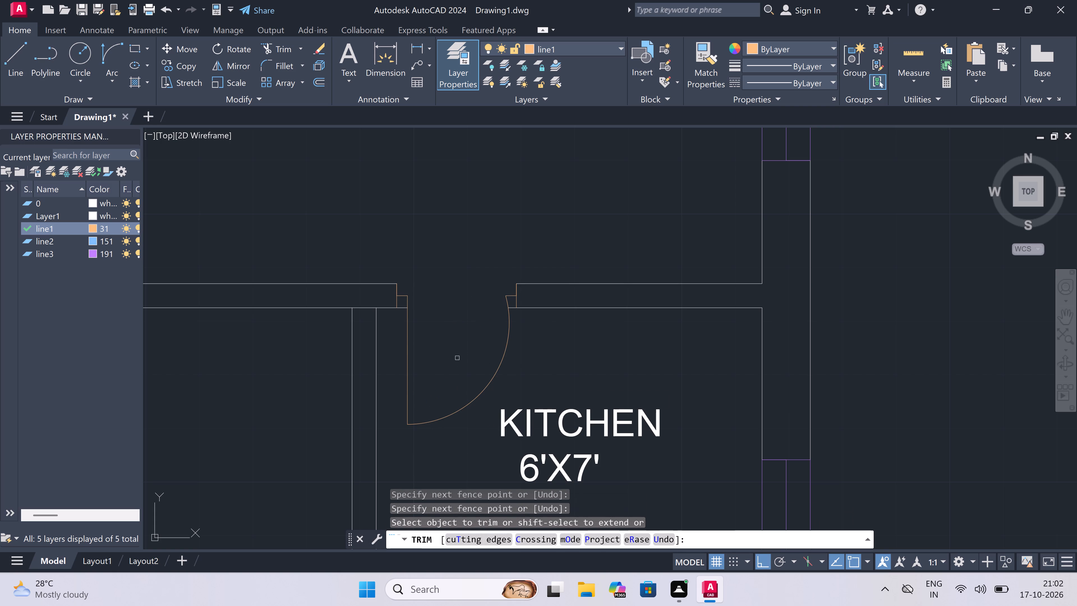
# Trim the lower wall line segment between the two partition lines where the southeast kitchen–bedroom partition meets the wall.
pyautogui.click(360, 292)
pyautogui.click(360, 331)
pyautogui.scroll(-2, 683, 307)
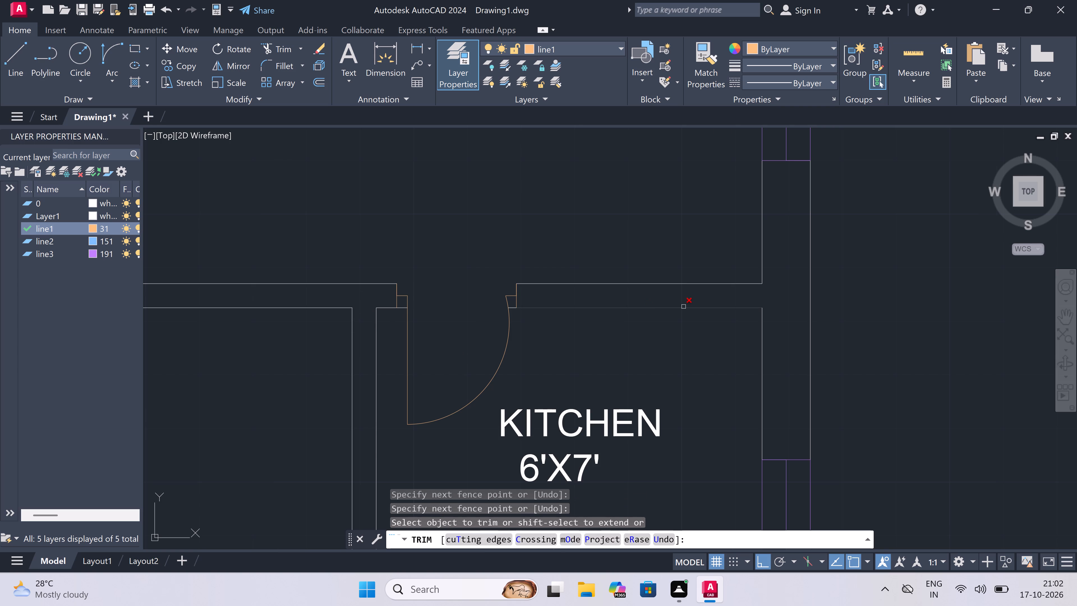
pyautogui.press('Escape')
# Draw the southeast bedroom door's jamb line across the wall beside the kitchen partition, with a 2" stub and 3' downward leaf.
pyautogui.scroll(2, 529, 289)
pyautogui.press('l')
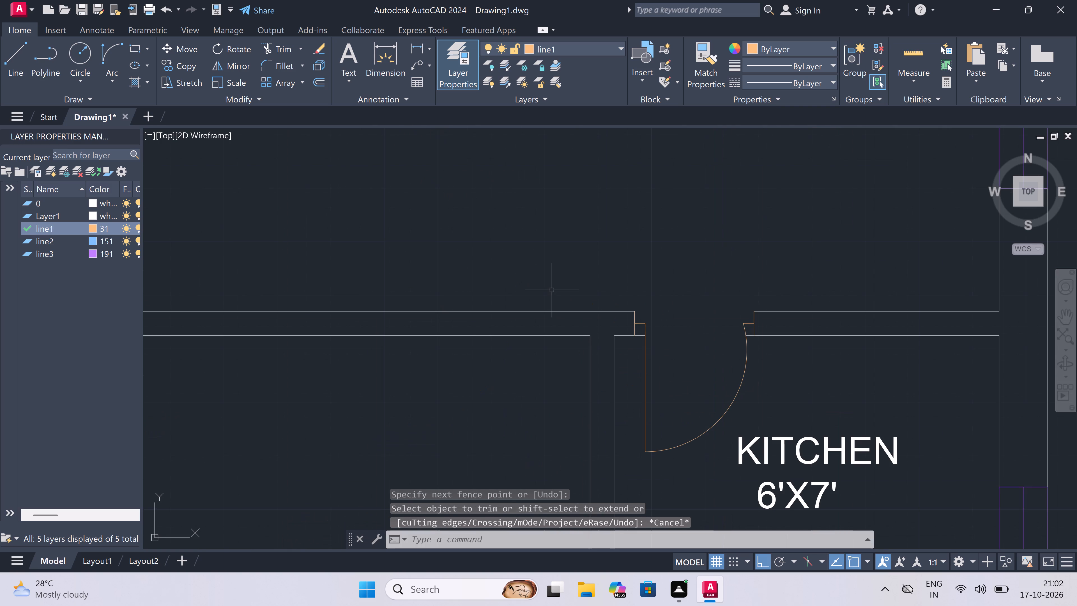
pyautogui.press('space')
pyautogui.click(565, 336)
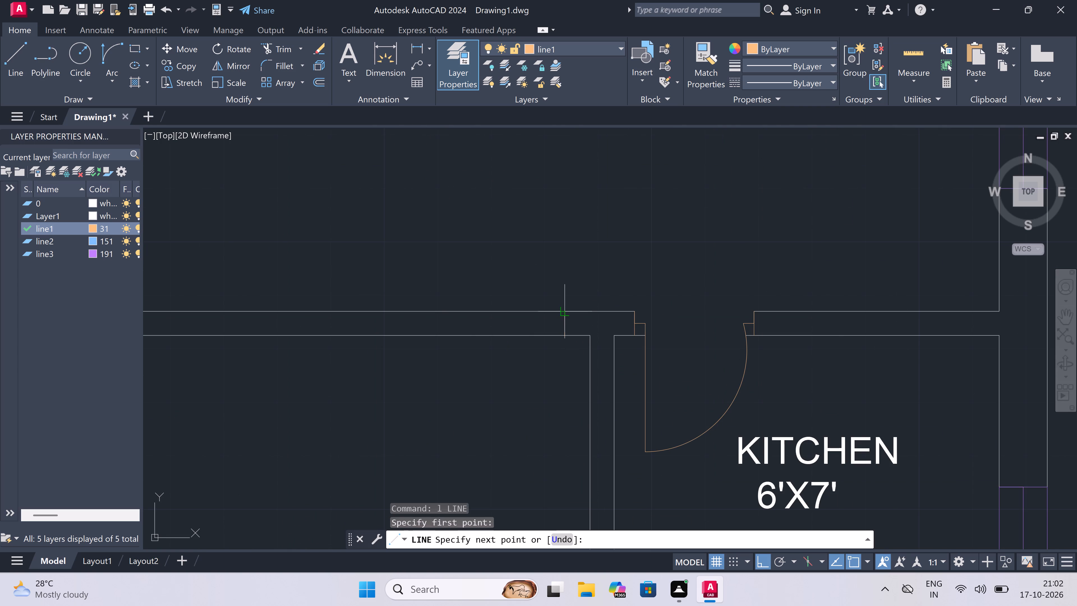
pyautogui.click(565, 313)
pyautogui.click(564, 325)
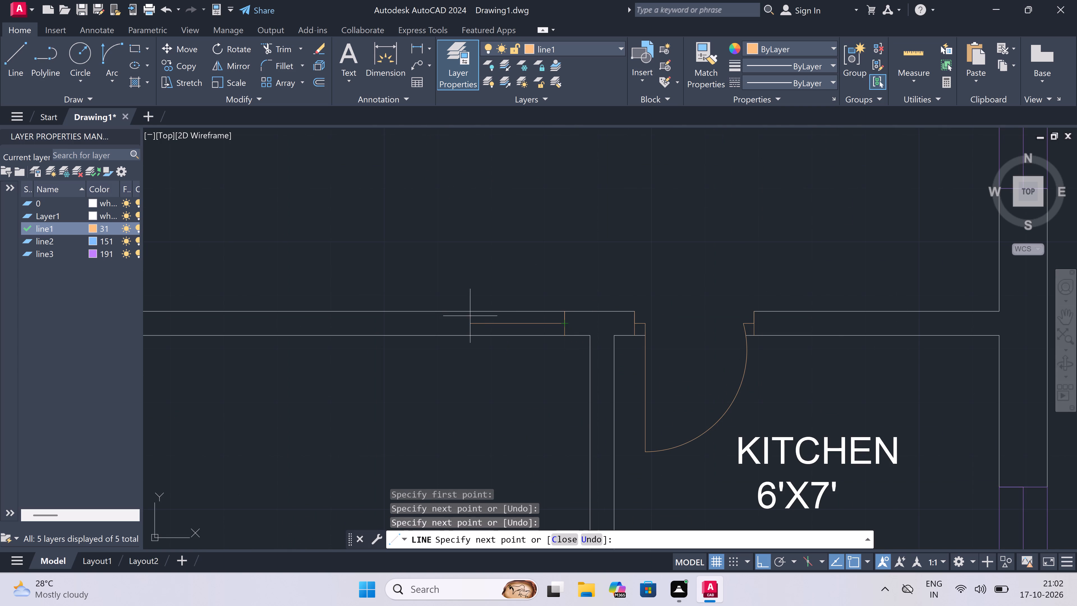
pyautogui.write('2"')
pyautogui.press('space')
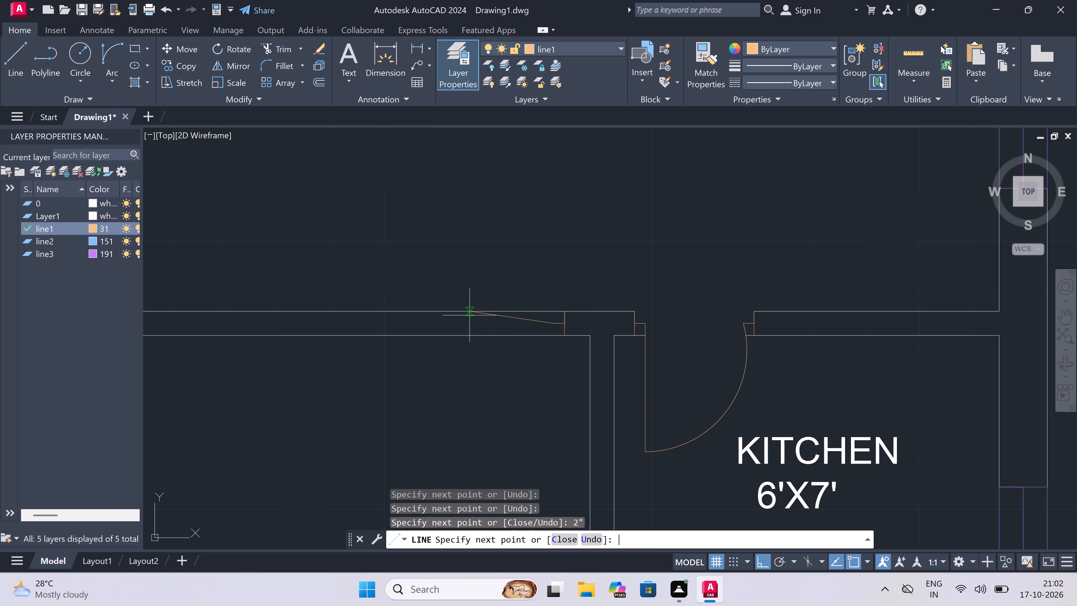
pyautogui.write("3'")
pyautogui.press('space')
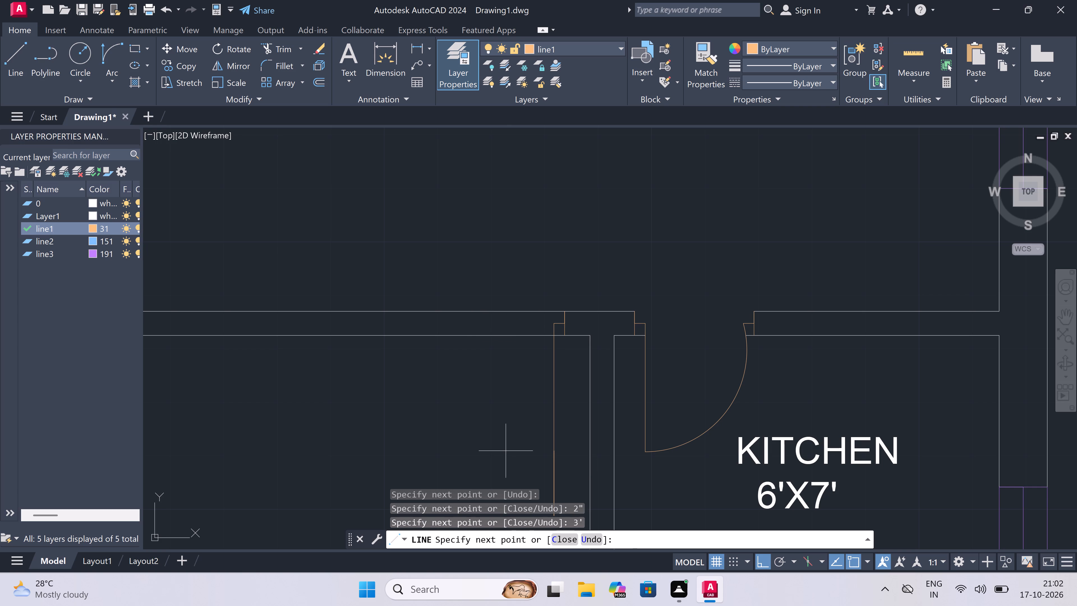
pyautogui.press('Escape')
# Draw the southeast bedroom door's opposite jamb line across the wall, with a 2" stub pointing toward the leaf.
pyautogui.press('space')
pyautogui.scroll(-3, 501, 299)
pyautogui.scroll(2, 492, 302)
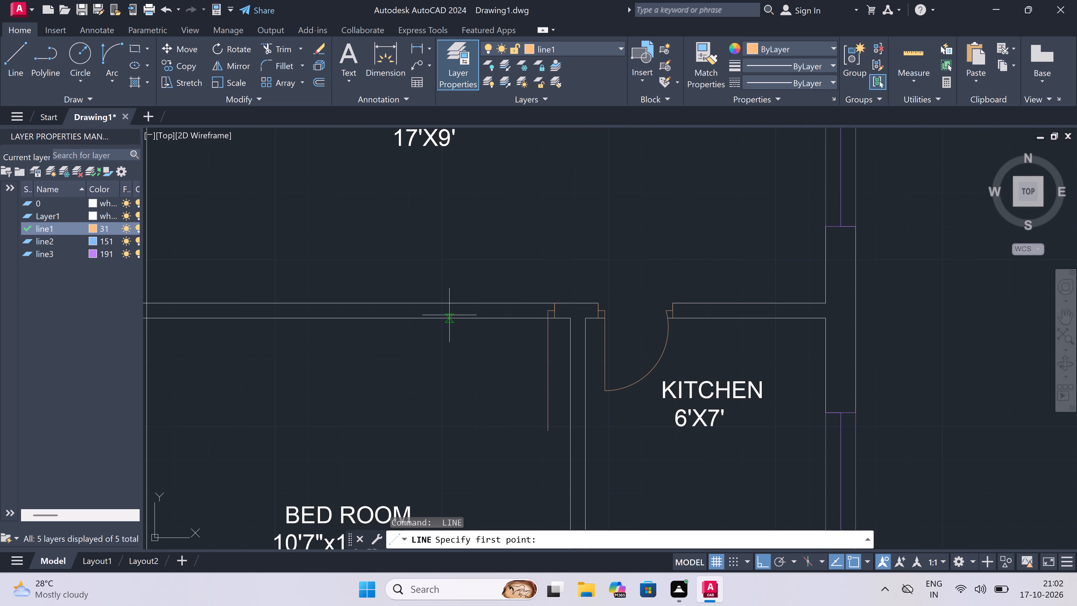
pyautogui.doubleClick(449, 315)
pyautogui.click(448, 301)
pyautogui.click(448, 310)
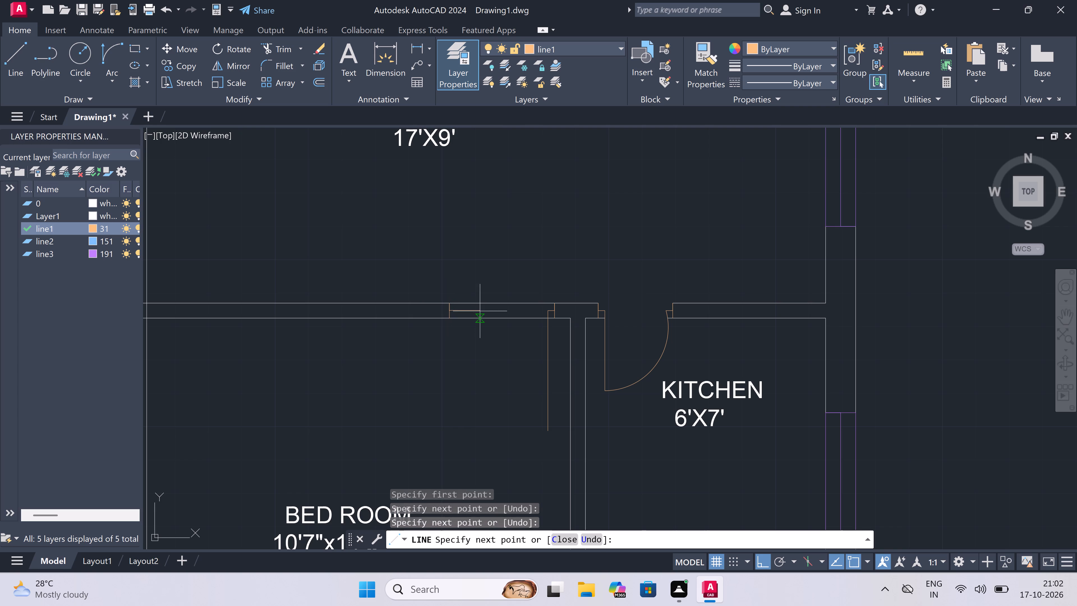
pyautogui.write('2"')
pyautogui.press('space')
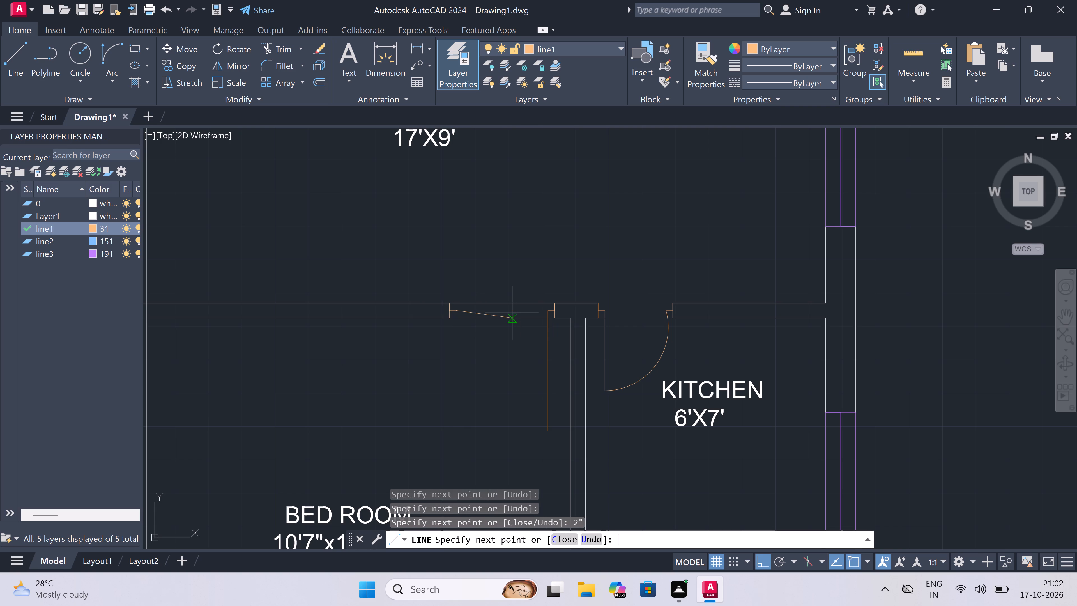
pyautogui.press('Escape')
# Draw the southeast bedroom door swing as a Start, End, Direction arc from the leaf's bottom to the opposite jamb stub's end.
pyautogui.click(105, 57)
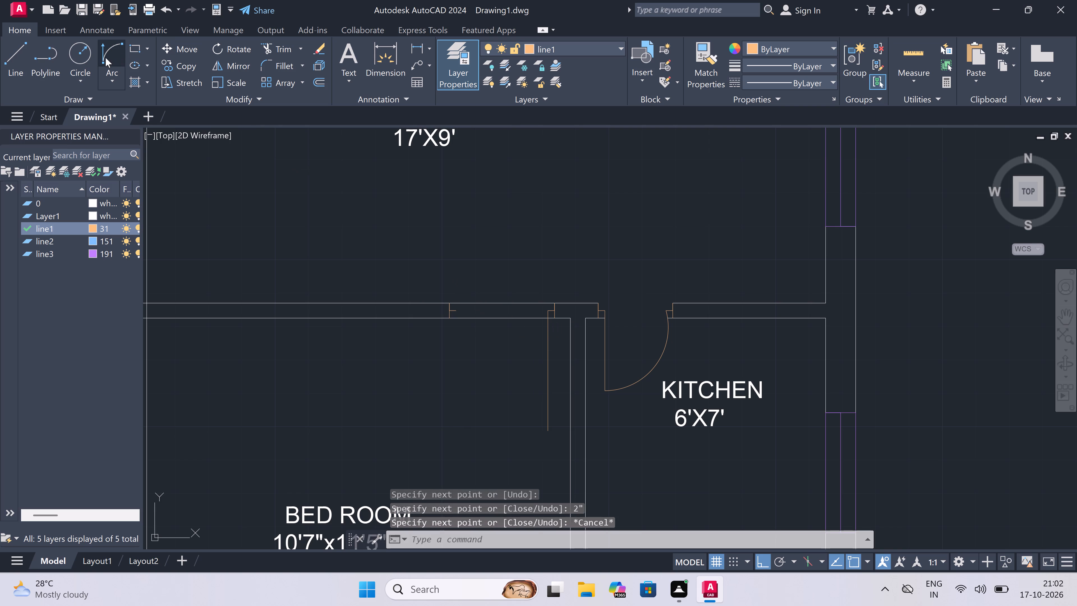
pyautogui.click(546, 427)
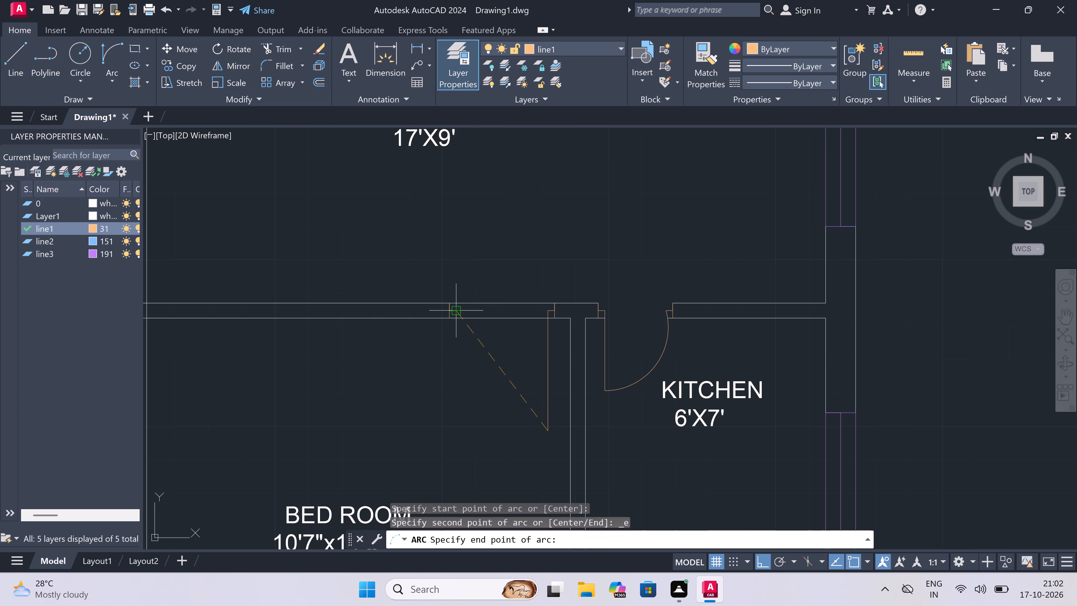
pyautogui.click(457, 311)
pyautogui.doubleClick(431, 359)
# Trim both wall lines across the southeast bedroom door opening.
pyautogui.press('t')
pyautogui.press('r')
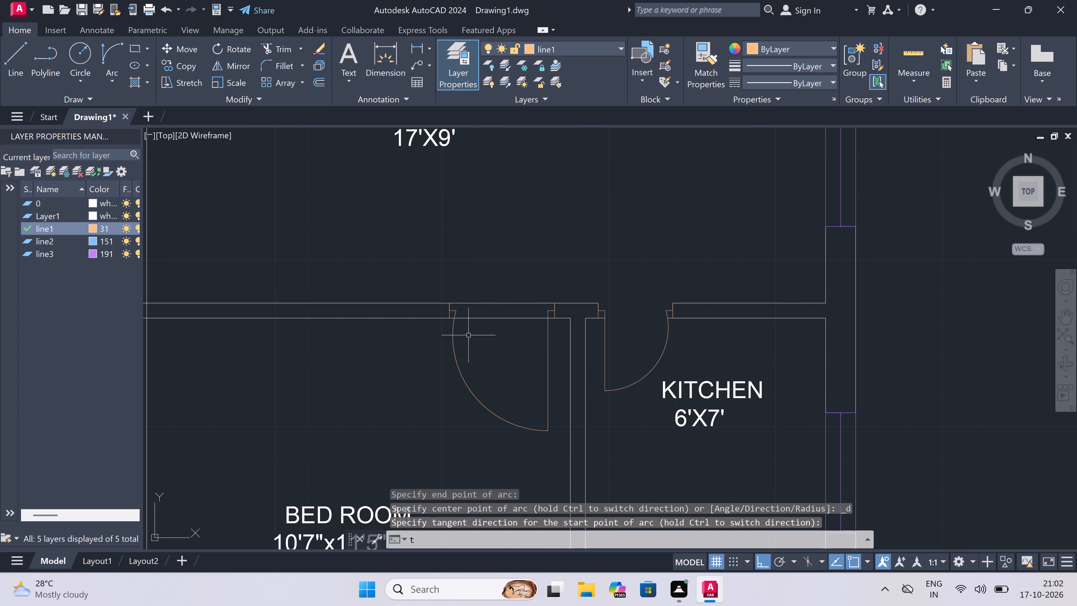
pyautogui.press('space')
pyautogui.click(525, 282)
pyautogui.click(527, 283)
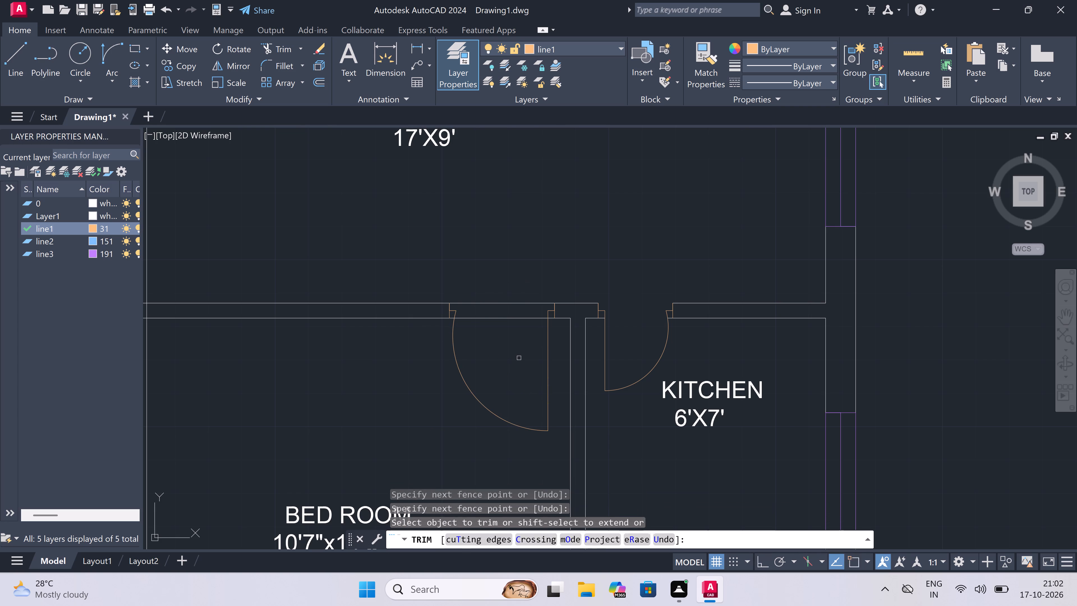
pyautogui.click(519, 358)
pyautogui.click(522, 256)
pyautogui.press('Escape')
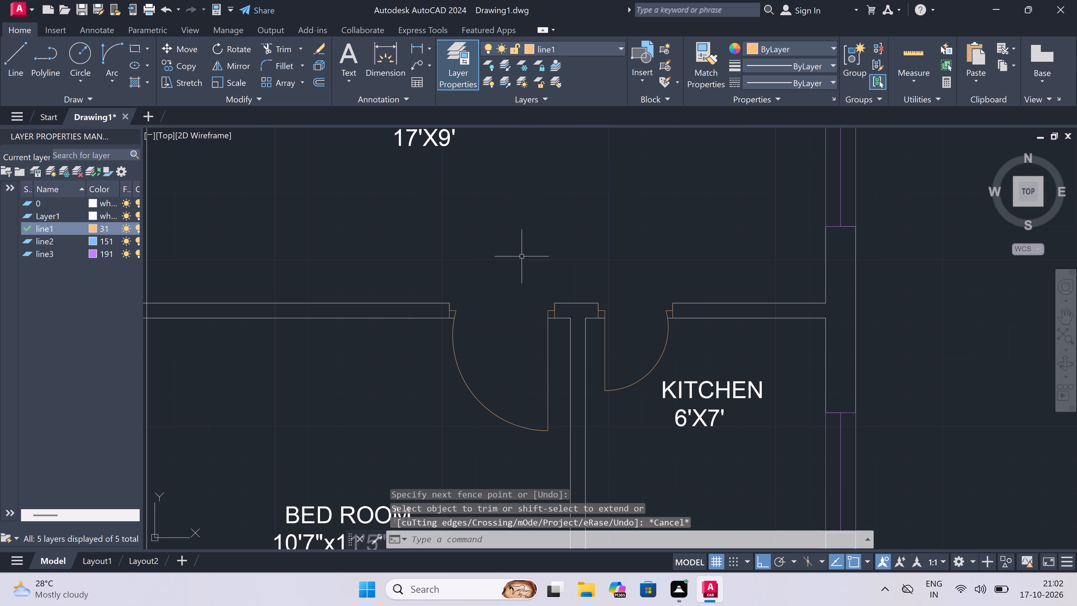
# Draw the southwest kitchen door's jamb line across the wall above it, beside the bedroom partition, with a 2" stub and 2' downward leaf.
pyautogui.scroll(-3, 528, 286)
pyautogui.scroll(3, 409, 290)
pyautogui.scroll(-3, 446, 297)
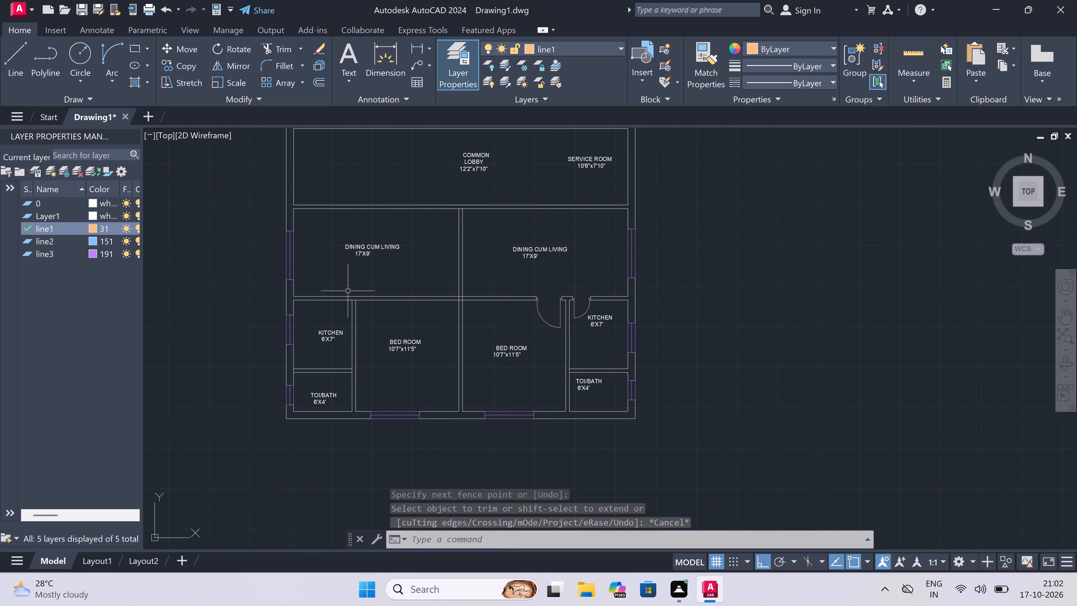
pyautogui.scroll(4, 314, 297)
pyautogui.press('l')
pyautogui.press('space')
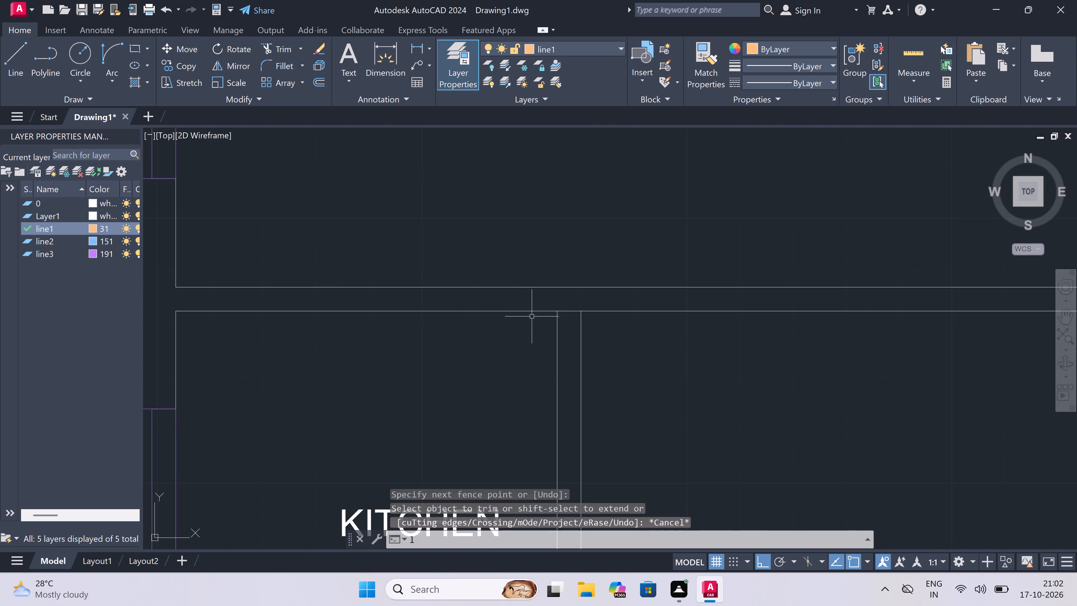
pyautogui.click(536, 286)
pyautogui.doubleClick(536, 297)
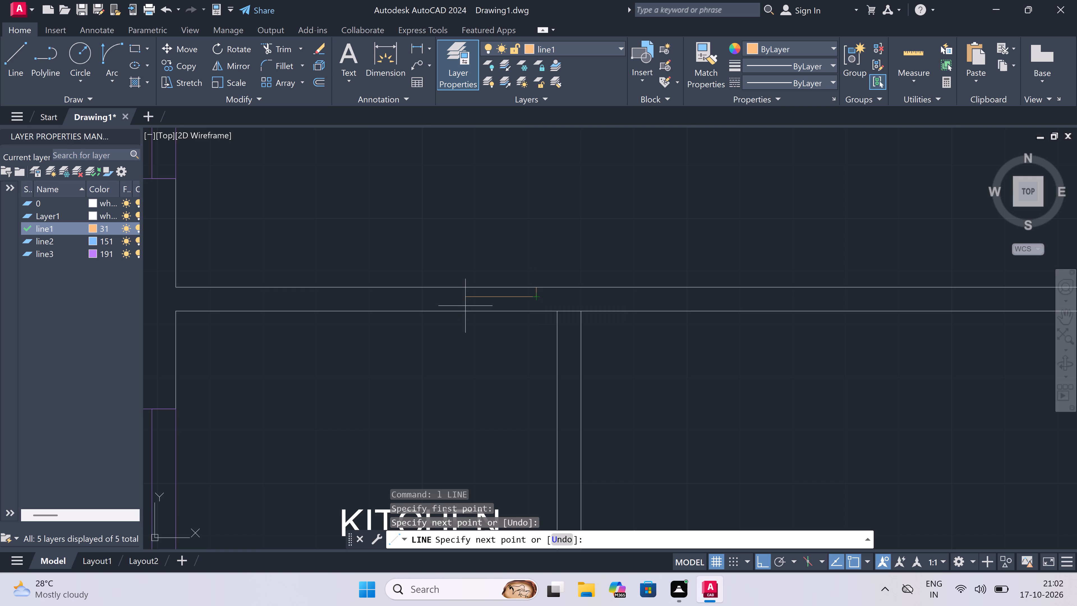
pyautogui.scroll(3, 532, 302)
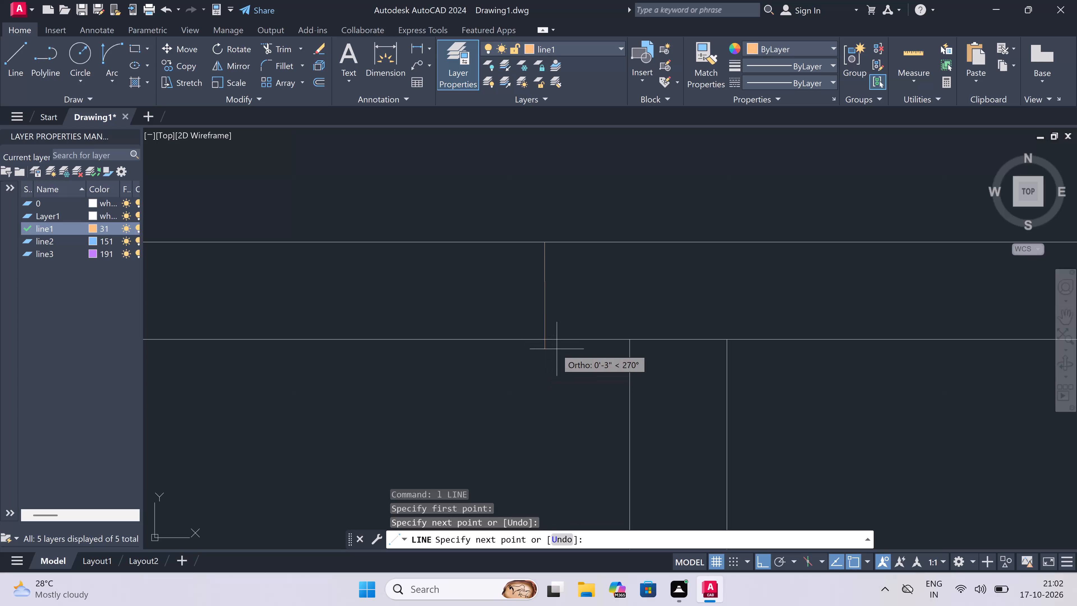
pyautogui.click(545, 341)
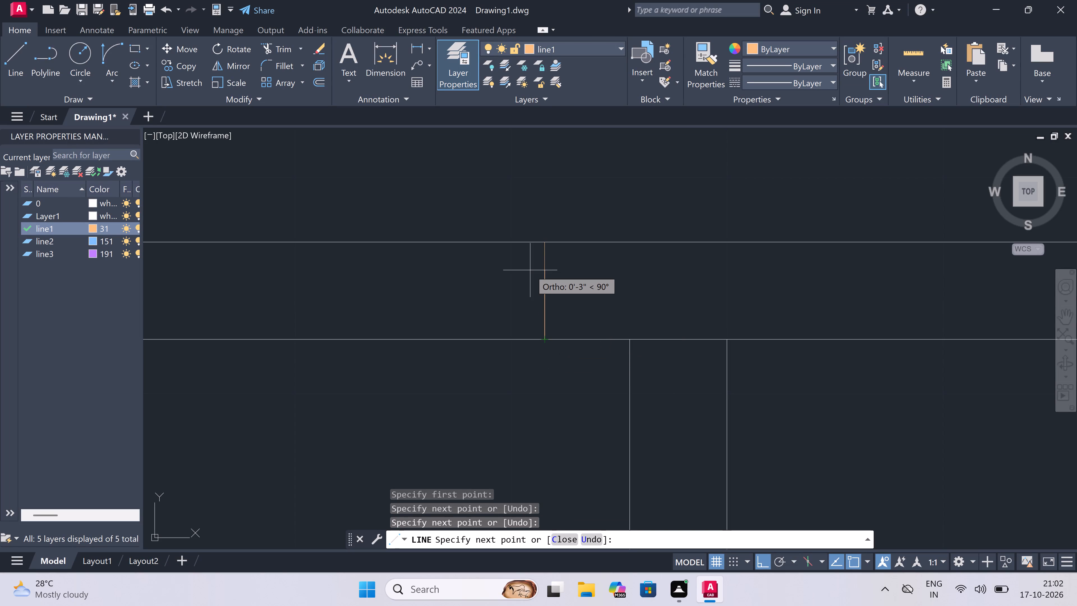
pyautogui.click(543, 293)
pyautogui.write('2"')
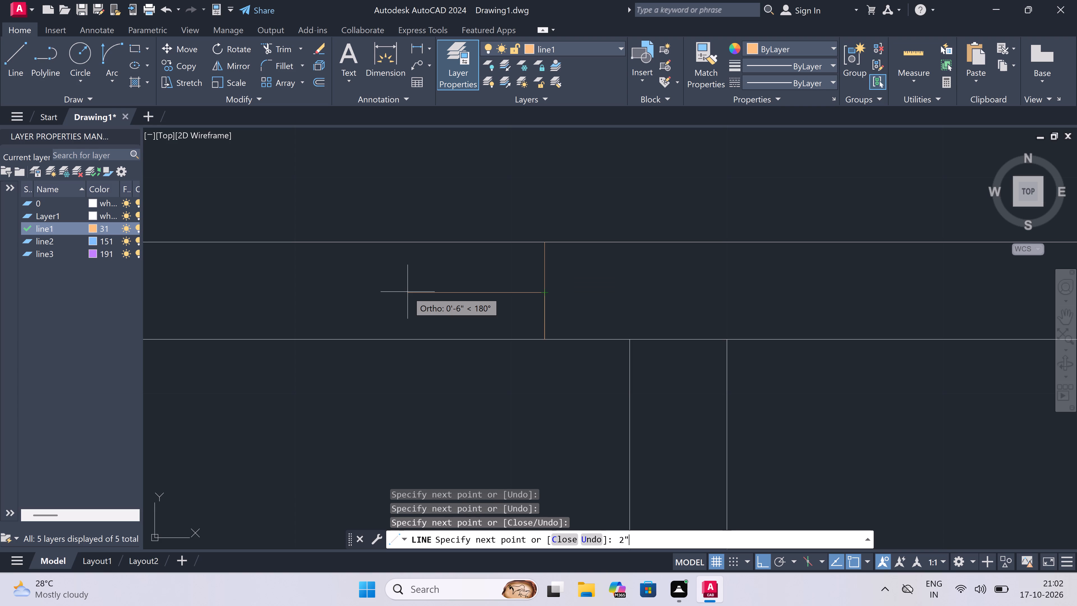
pyautogui.press('space')
pyautogui.scroll(-3, 415, 284)
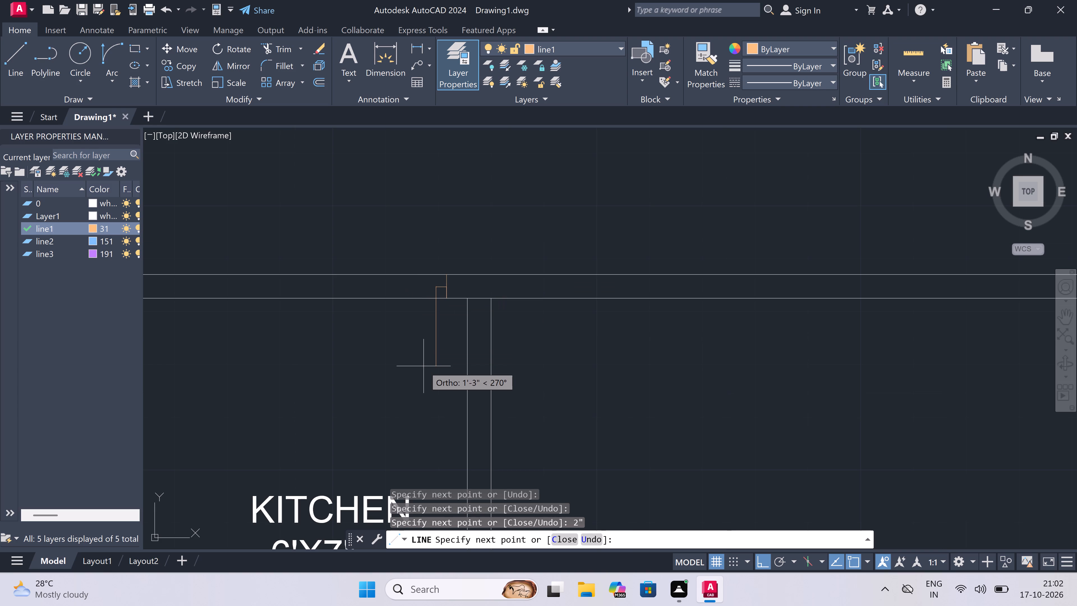
pyautogui.write("2'")
pyautogui.press('space')
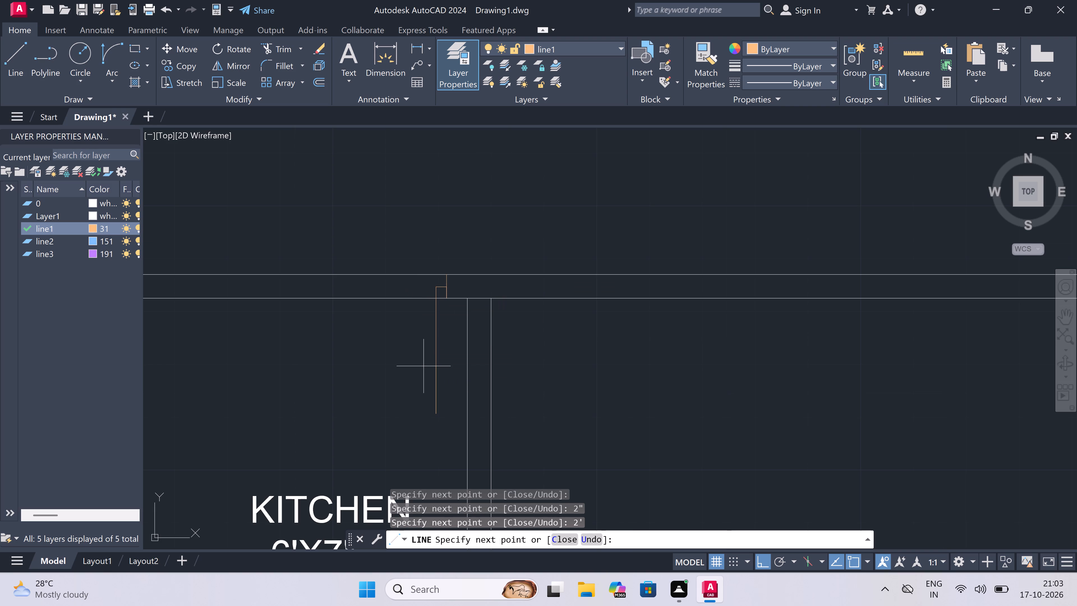
pyautogui.press('Escape')
# Draw the southwest kitchen door's opposite jamb line across the wall, with a 2" stub pointing toward the leaf.
pyautogui.press('space')
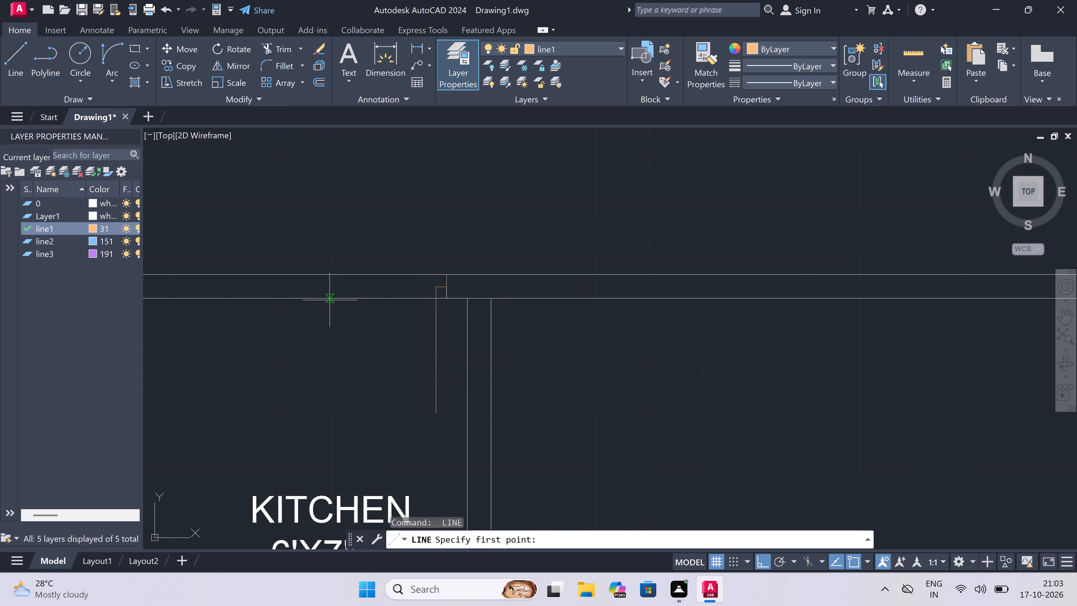
pyautogui.click(327, 279)
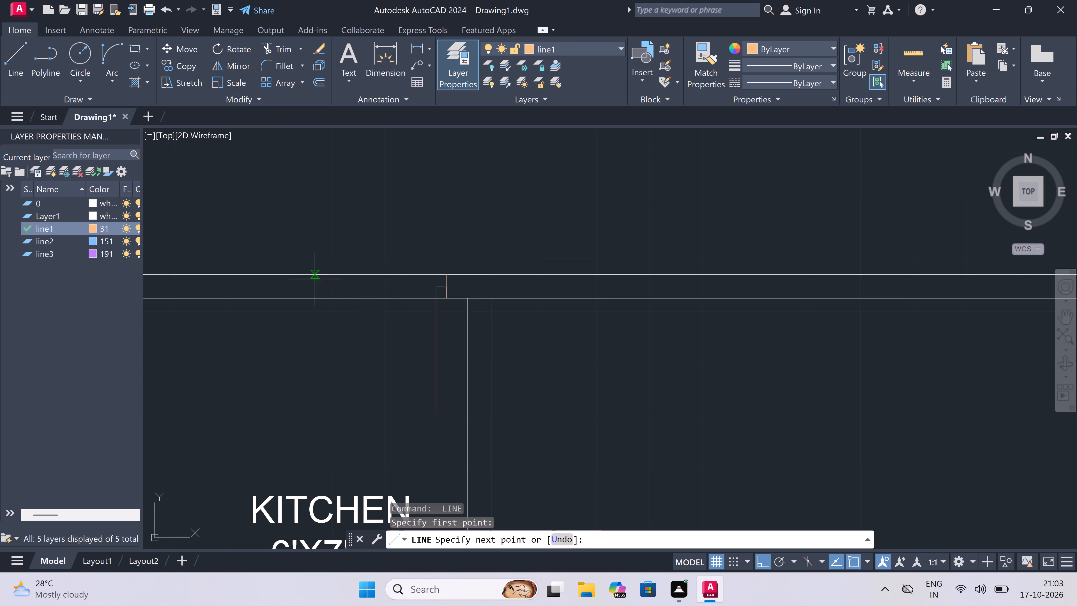
pyautogui.click(323, 302)
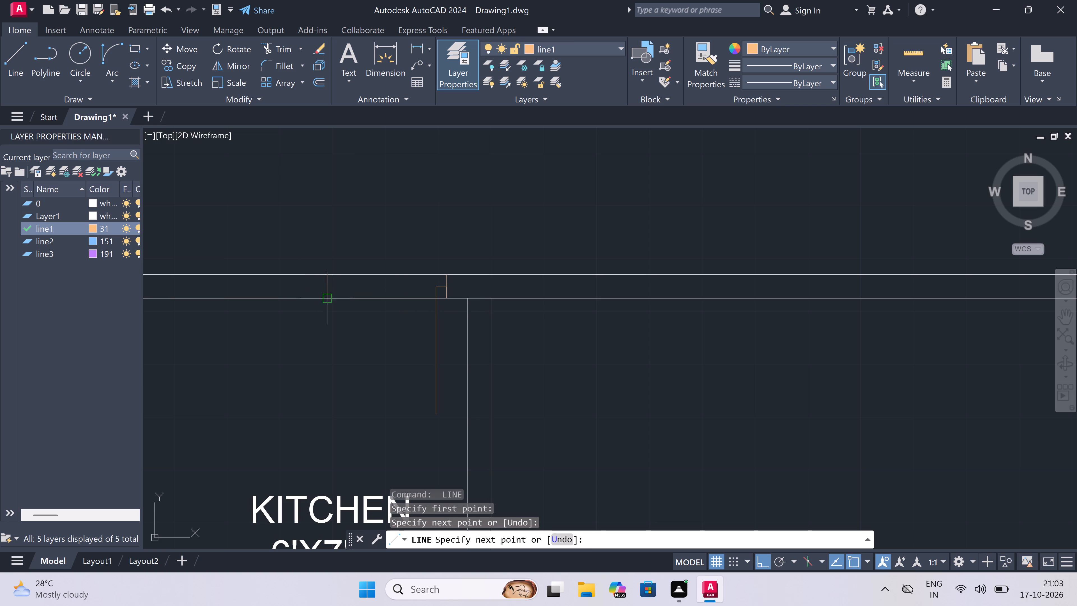
pyautogui.click(325, 289)
pyautogui.write('2"')
pyautogui.press('space')
pyautogui.press('Escape')
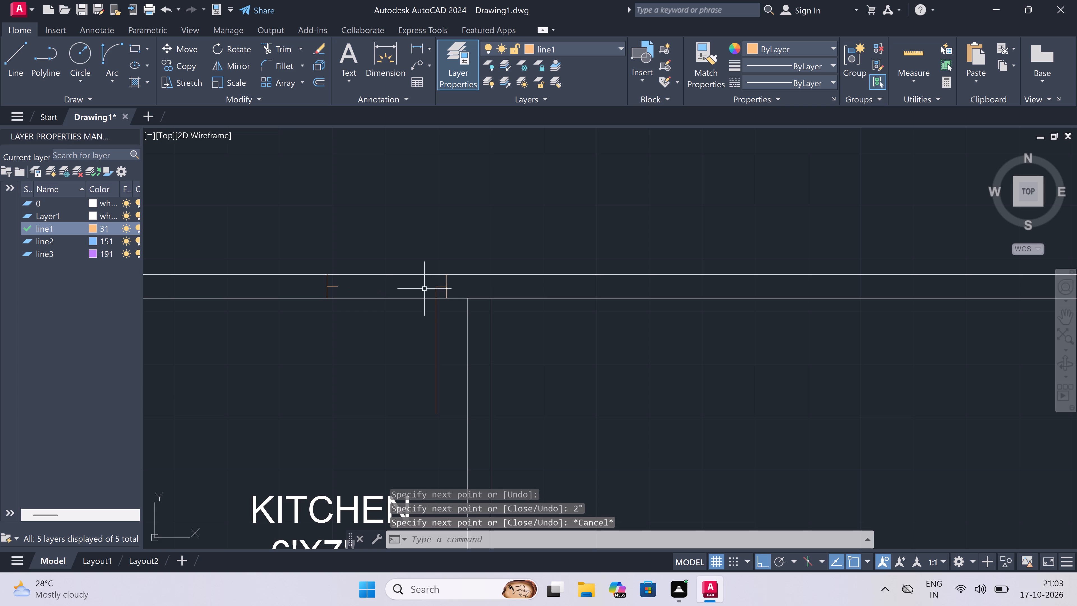
# Draw the southwest kitchen door swing as a Start, End, Direction arc from the leaf's bottom to the opposite jamb stub's end.
pyautogui.click(108, 45)
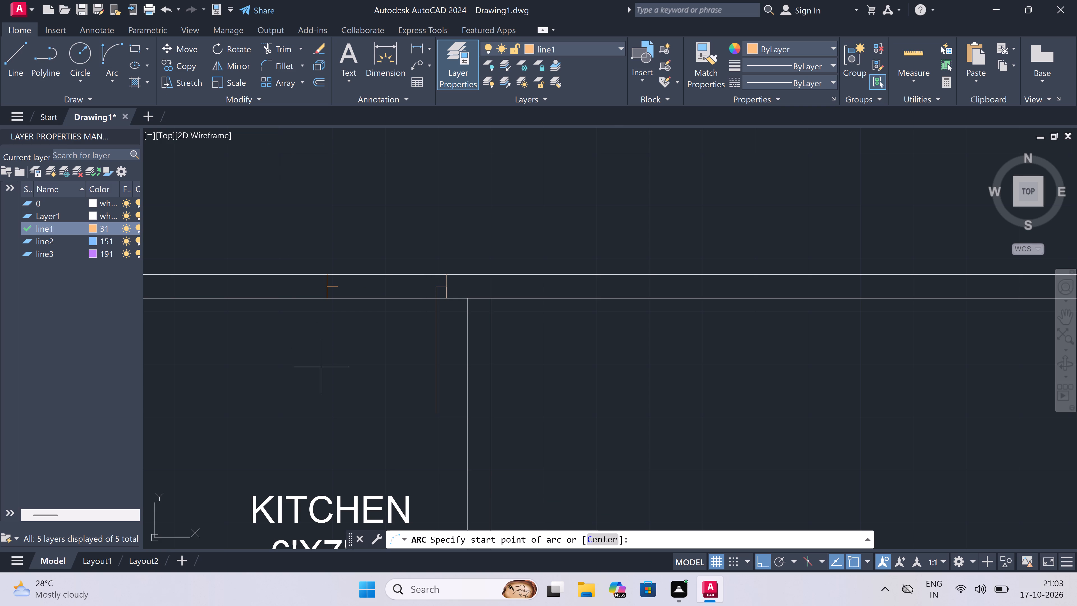
pyautogui.scroll(1, 386, 329)
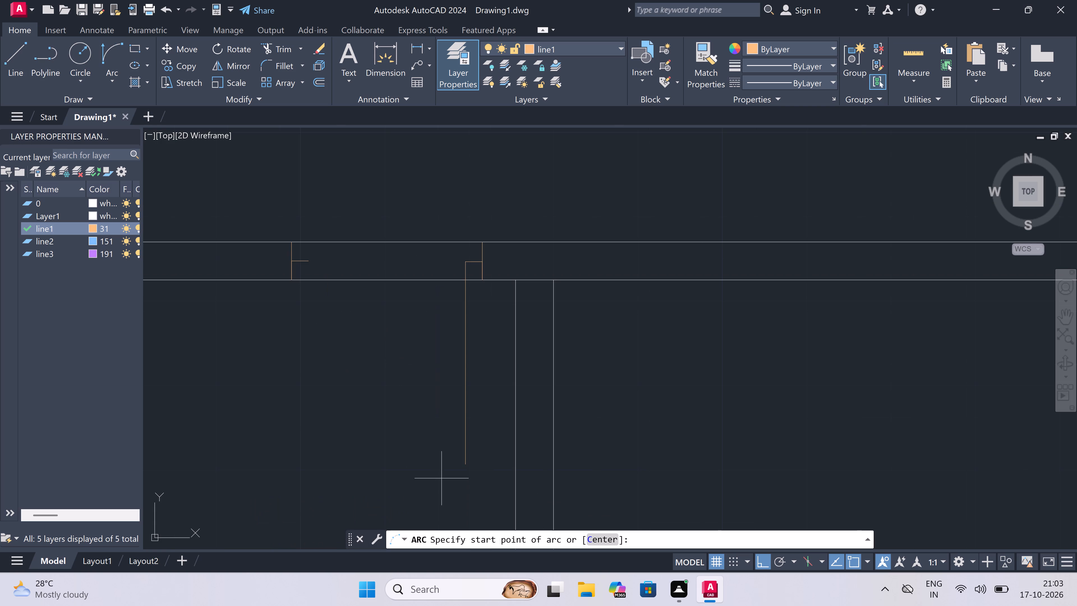
pyautogui.doubleClick(462, 463)
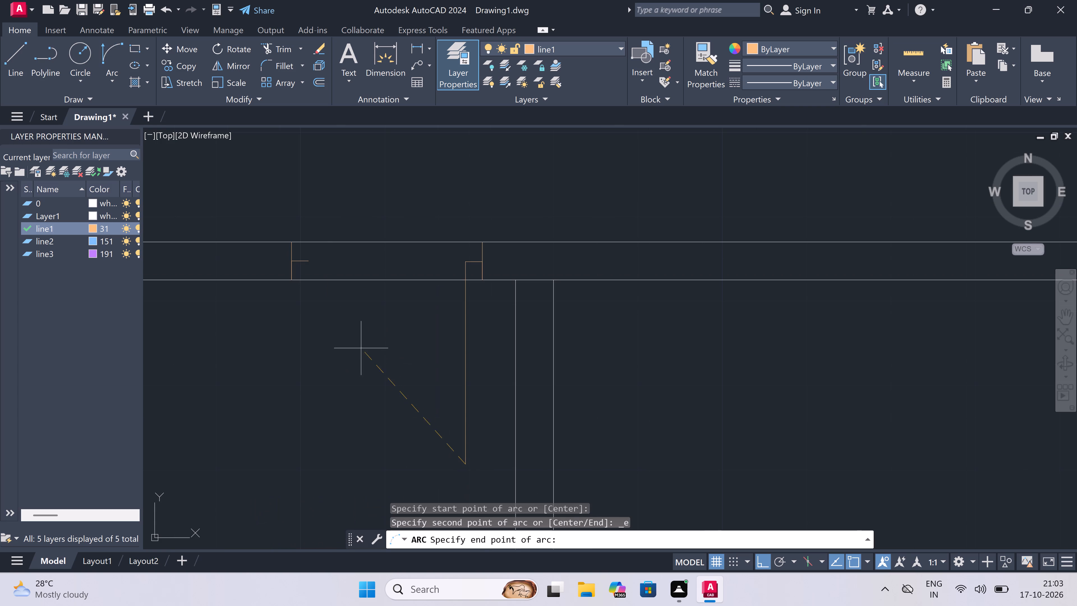
pyautogui.click(307, 260)
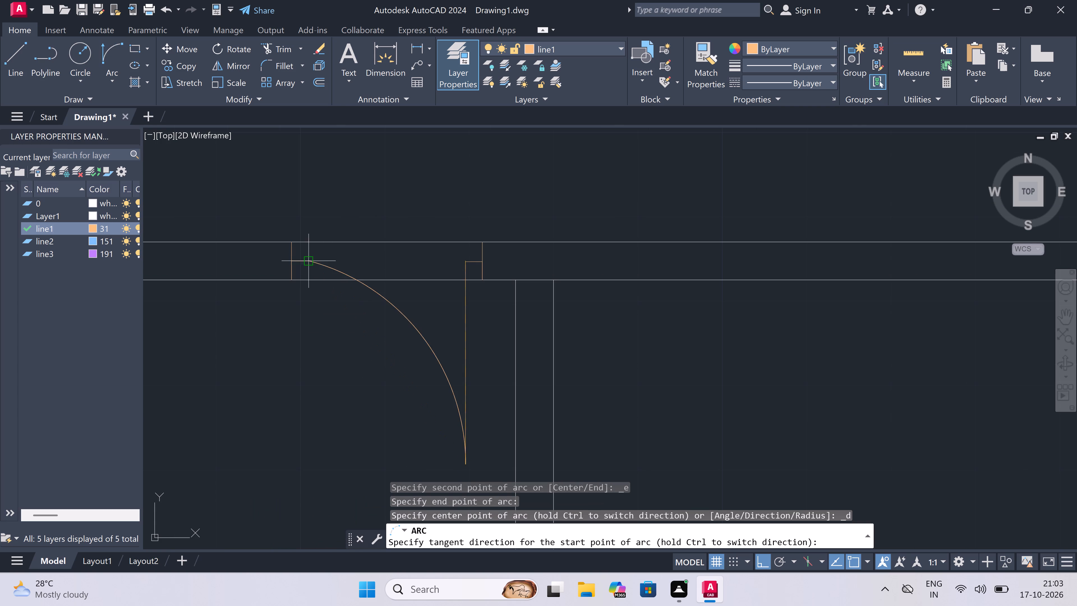
pyautogui.doubleClick(245, 363)
# Trim both wall lines across the southwest kitchen door opening.
pyautogui.press('t')
pyautogui.press('r')
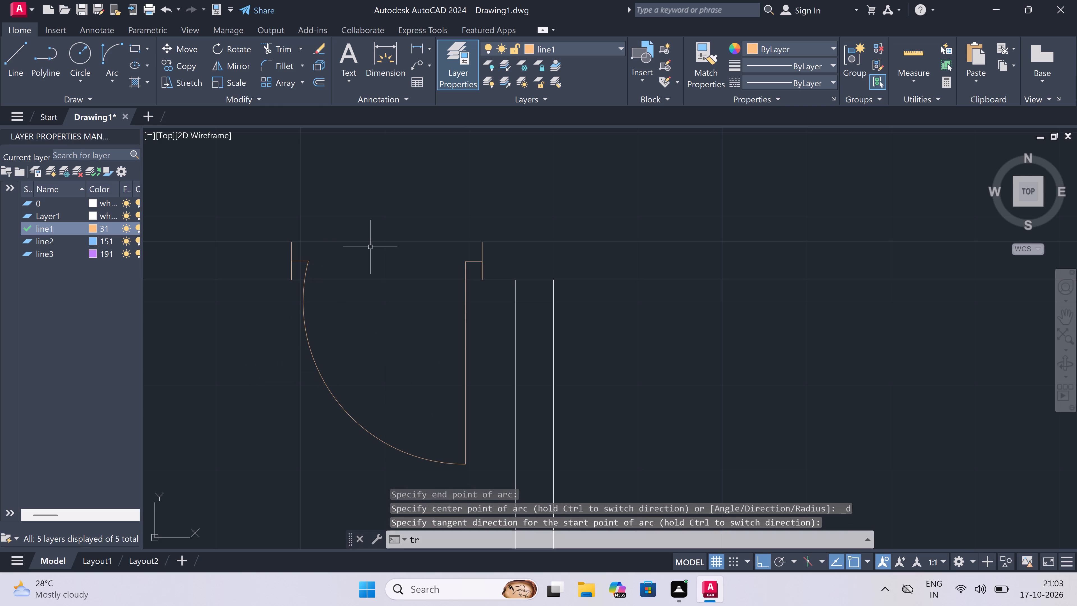
pyautogui.press('space')
pyautogui.click(400, 199)
pyautogui.doubleClick(381, 376)
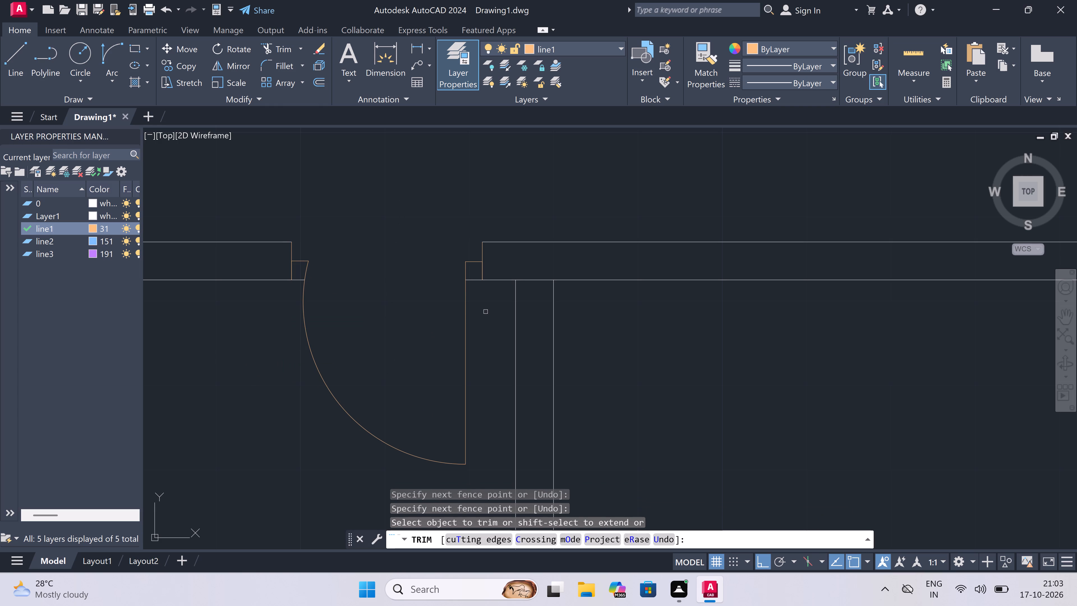
# Trim the wall line segment crossing the top of the partition between the southwest kitchen and bedroom.
pyautogui.doubleClick(535, 260)
pyautogui.click(530, 351)
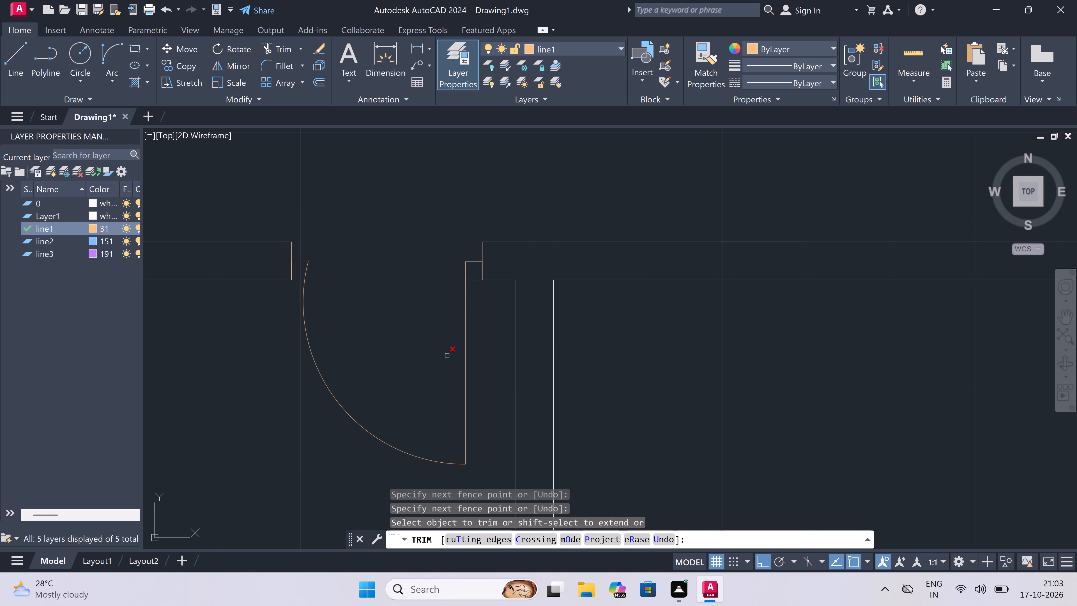
pyautogui.press('Escape')
# Draw the southwest bedroom door's jamb line across the wall beside the kitchen partition, with a 2" stub and 3' downward leaf.
pyautogui.scroll(-3, 474, 273)
pyautogui.scroll(2, 518, 270)
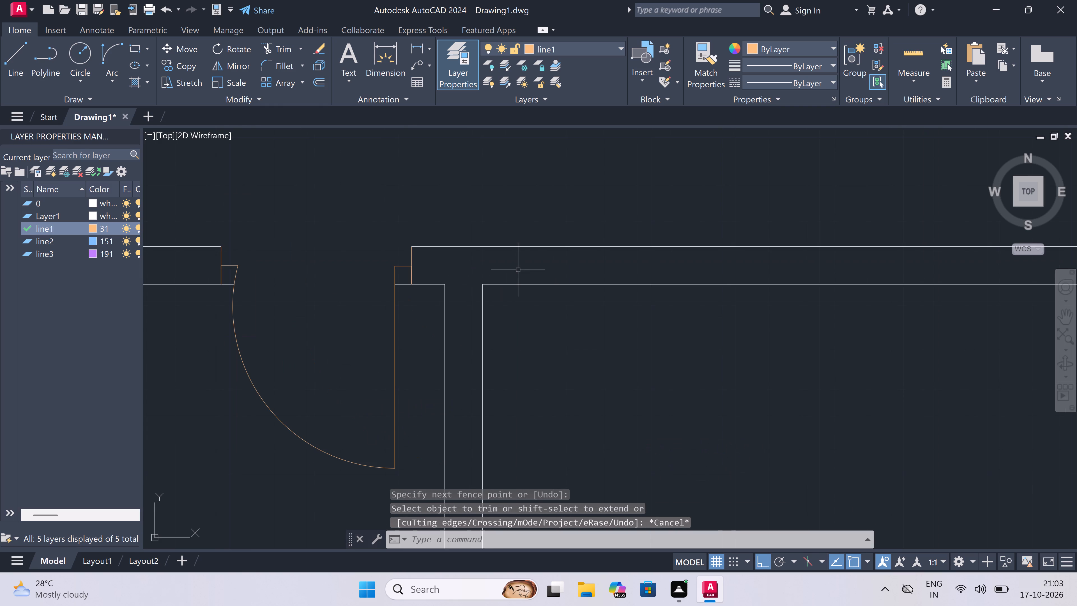
pyautogui.press('l')
pyautogui.press('space')
pyautogui.click(516, 285)
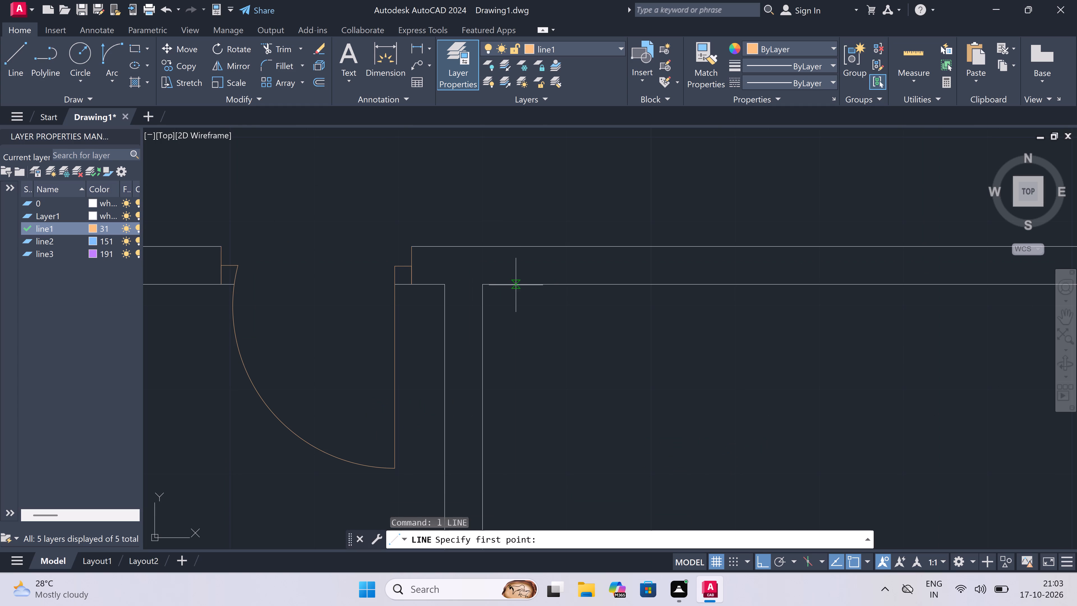
pyautogui.doubleClick(515, 251)
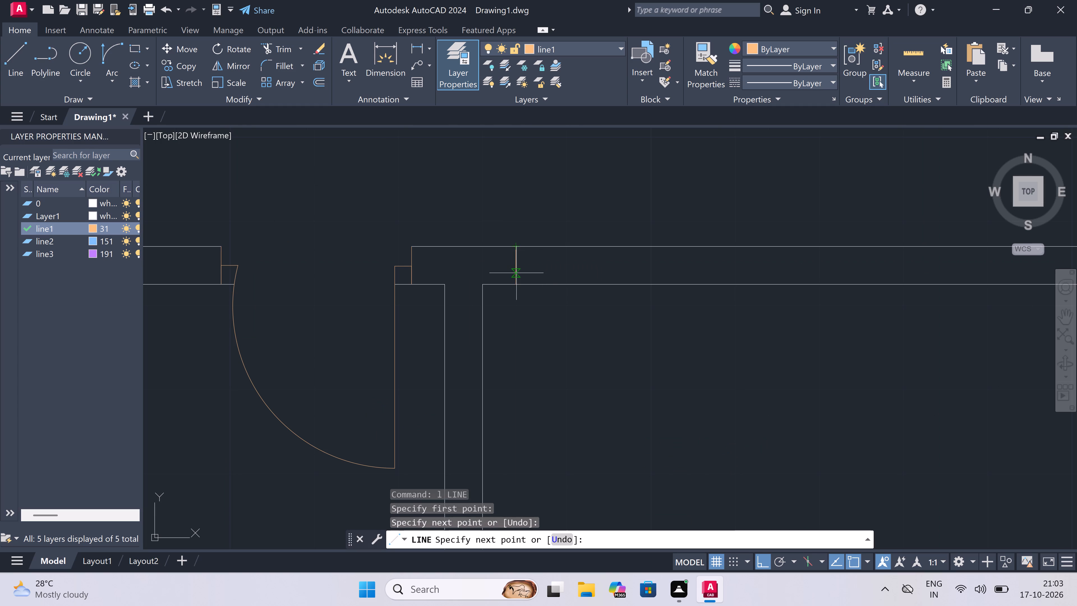
pyautogui.click(517, 268)
pyautogui.press('2')
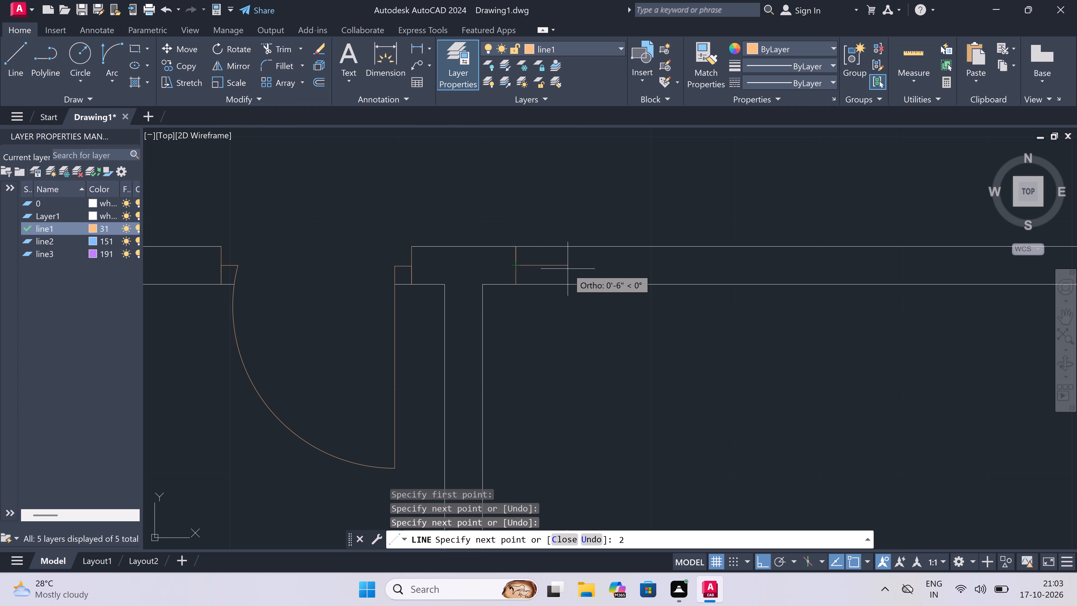
pyautogui.write('"')
pyautogui.press('space')
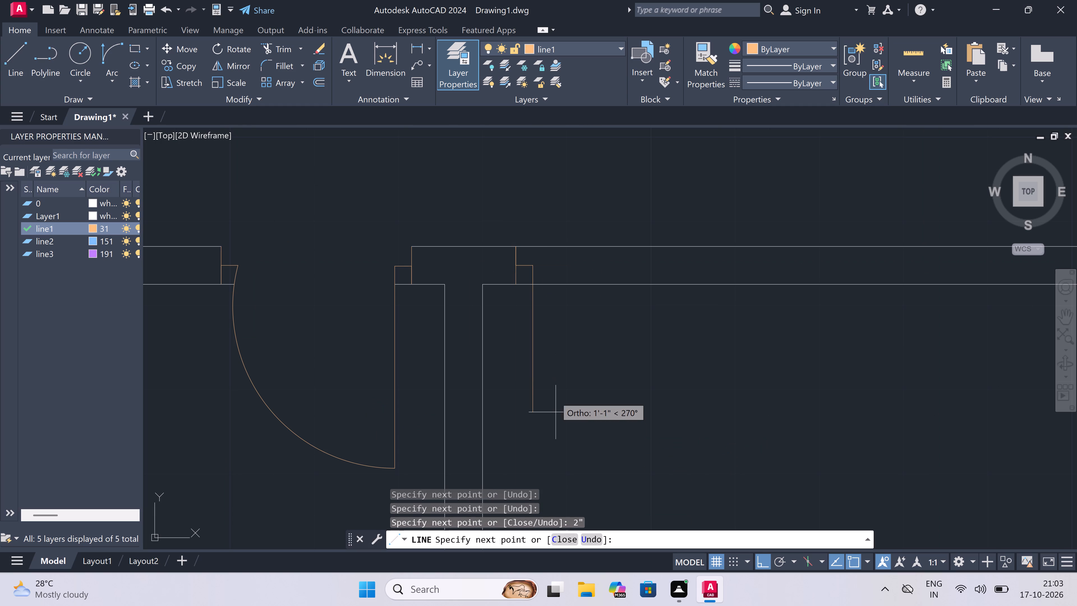
pyautogui.write("3'")
pyautogui.press('space')
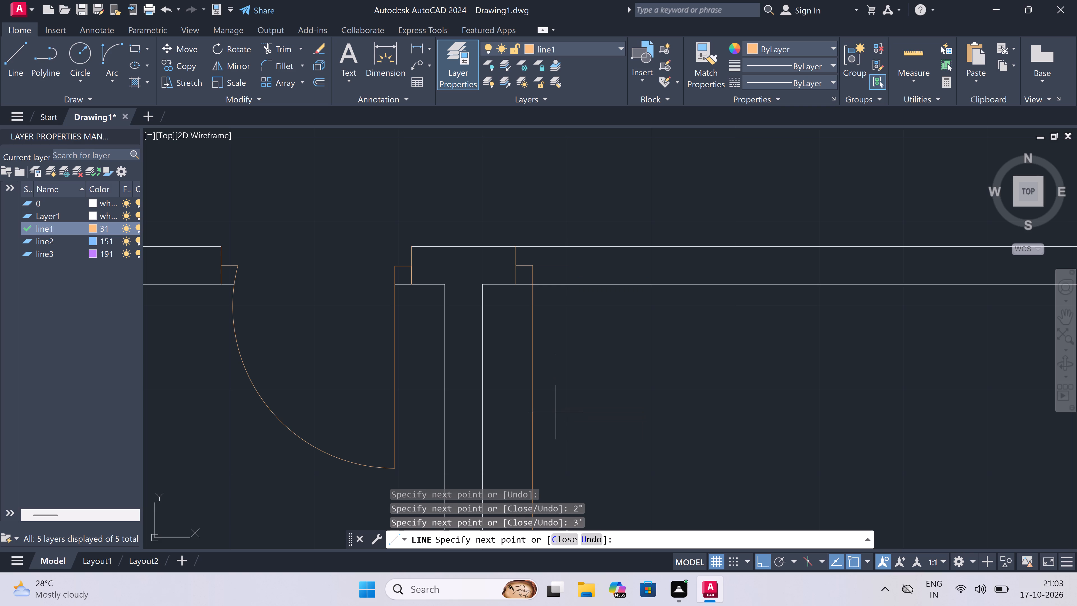
pyautogui.press('Escape')
# Draw the southwest bedroom door's opposite jamb line across the wall, with a 2" stub pointing toward the leaf.
pyautogui.press('space')
pyautogui.scroll(-3, 529, 277)
pyautogui.scroll(2, 567, 278)
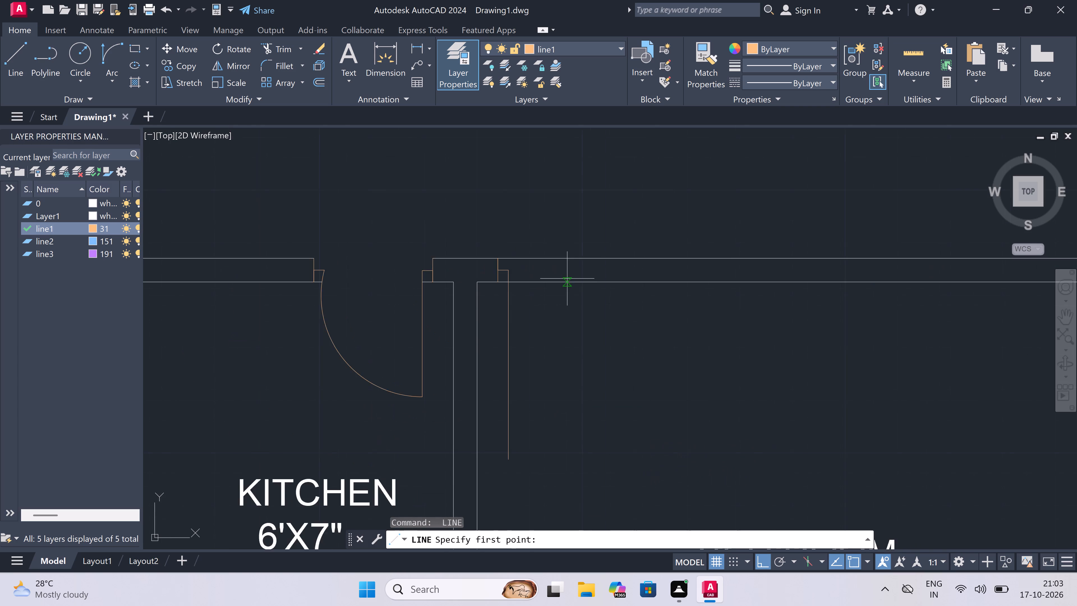
pyautogui.scroll(-1, 646, 280)
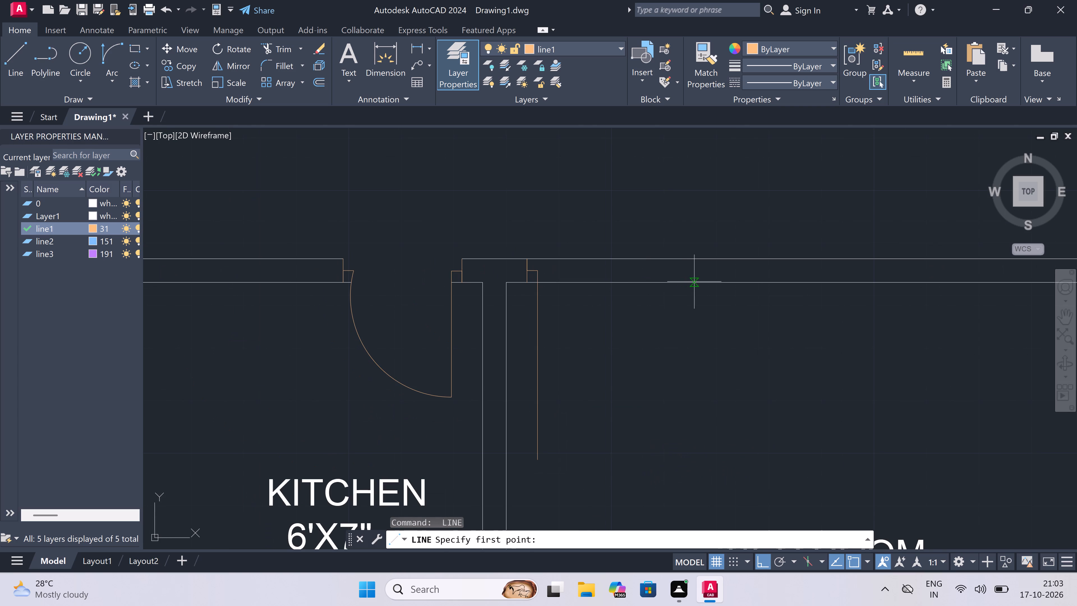
pyautogui.click(697, 281)
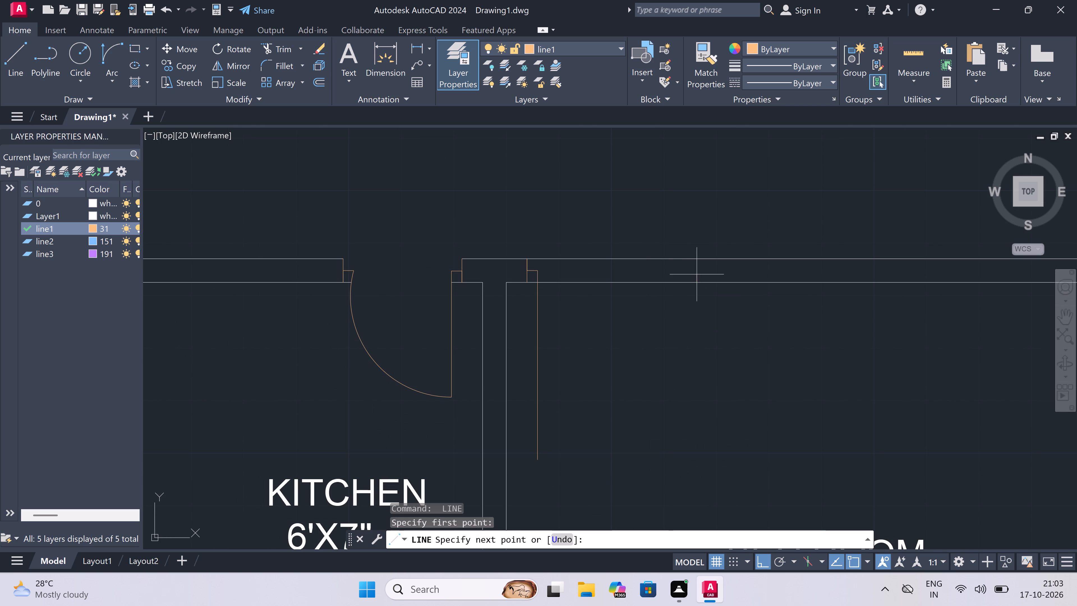
pyautogui.click(695, 258)
pyautogui.click(694, 270)
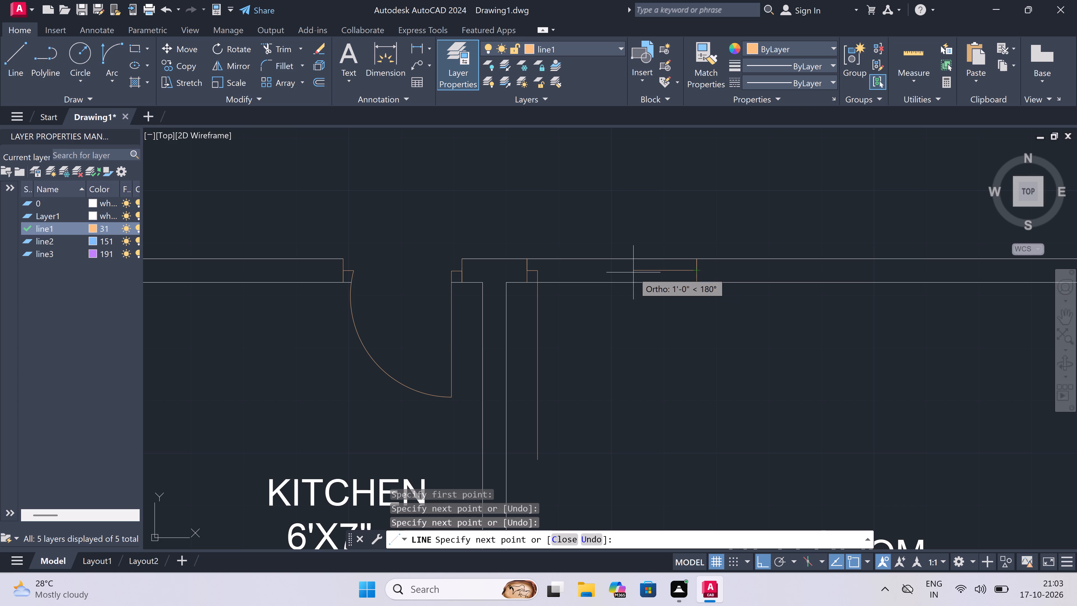
pyautogui.write('2"')
pyautogui.press('space')
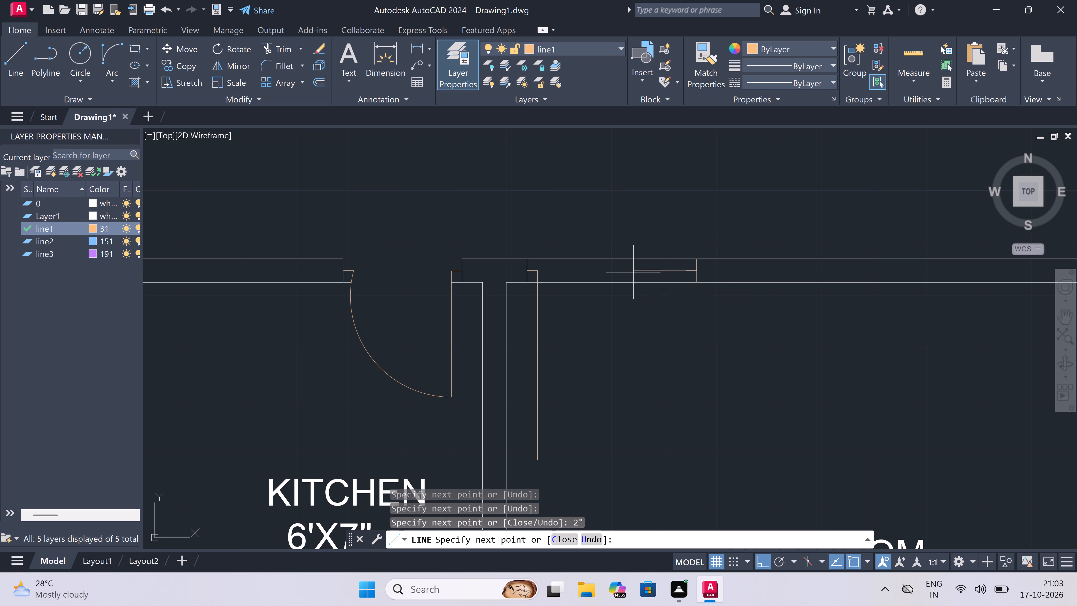
pyautogui.press('Escape')
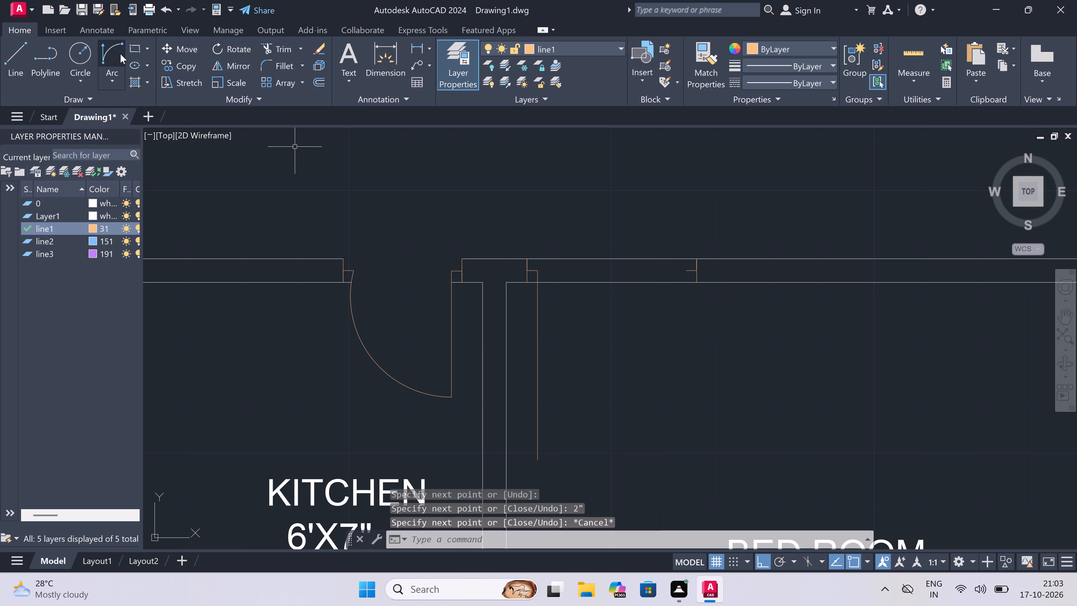
# Draw the southwest bedroom door swing as a Start, End, Direction arc from the leaf's bottom to the opposite jamb stub's end.
pyautogui.click(120, 55)
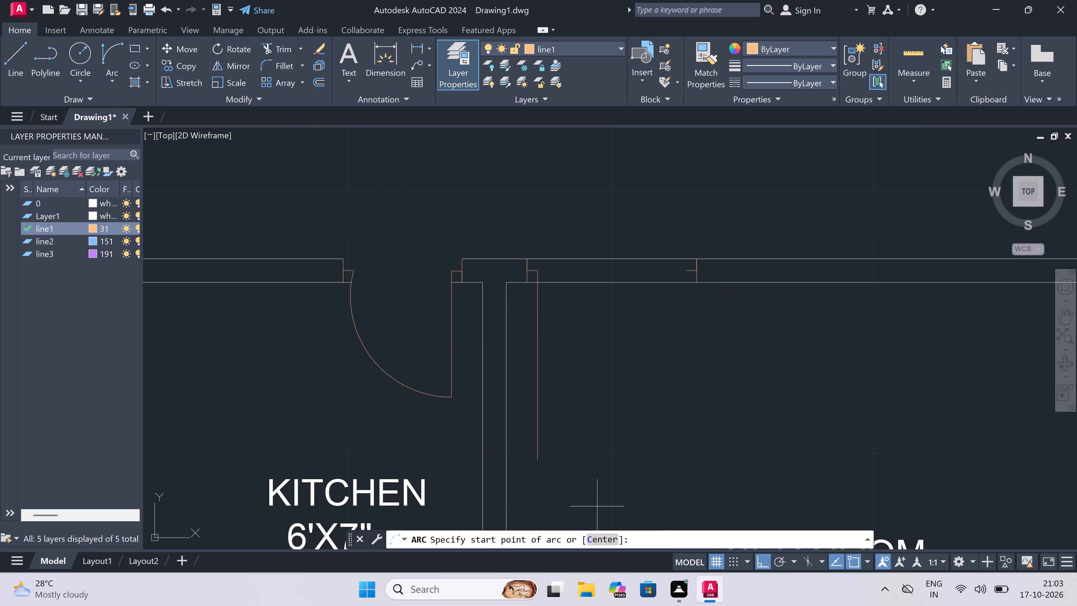
pyautogui.doubleClick(543, 457)
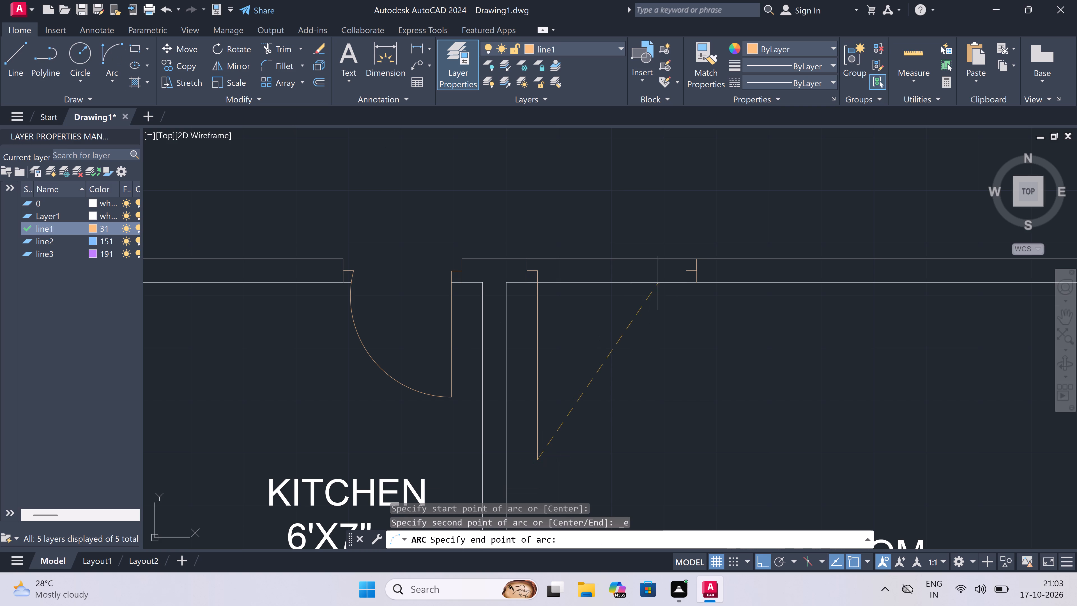
pyautogui.doubleClick(685, 270)
pyautogui.click(744, 366)
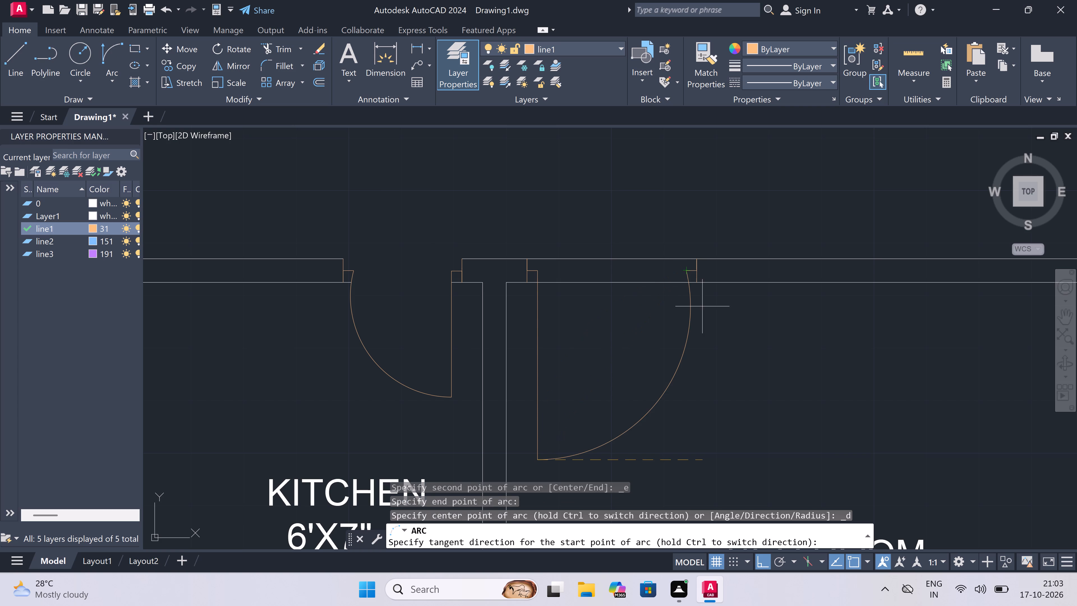
# Trim both wall lines across the southwest bedroom door opening.
pyautogui.press('t')
pyautogui.press('r')
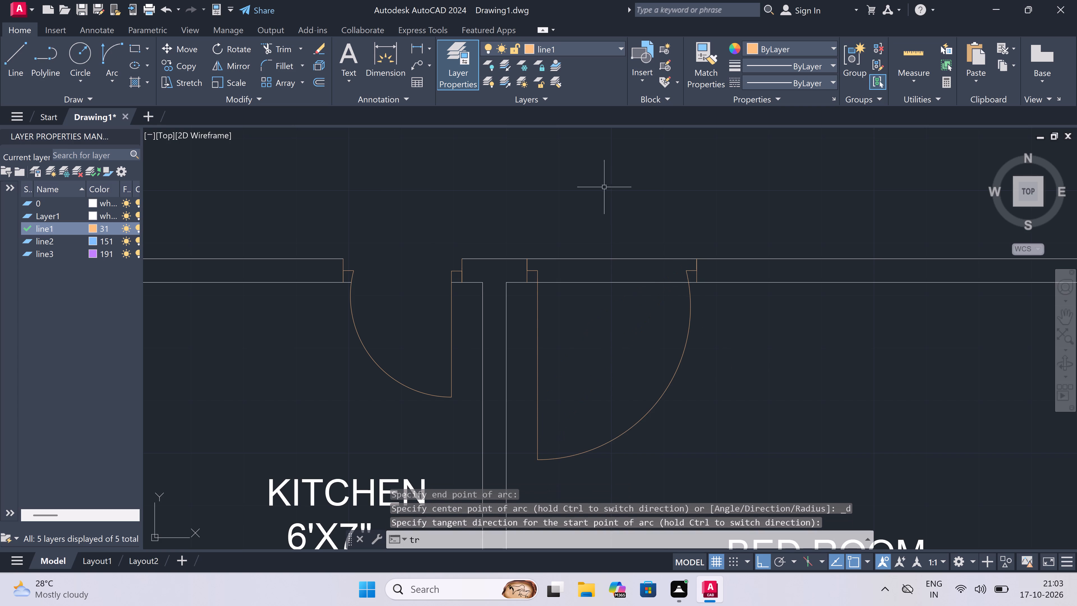
pyautogui.press('space')
pyautogui.click(582, 210)
pyautogui.click(595, 410)
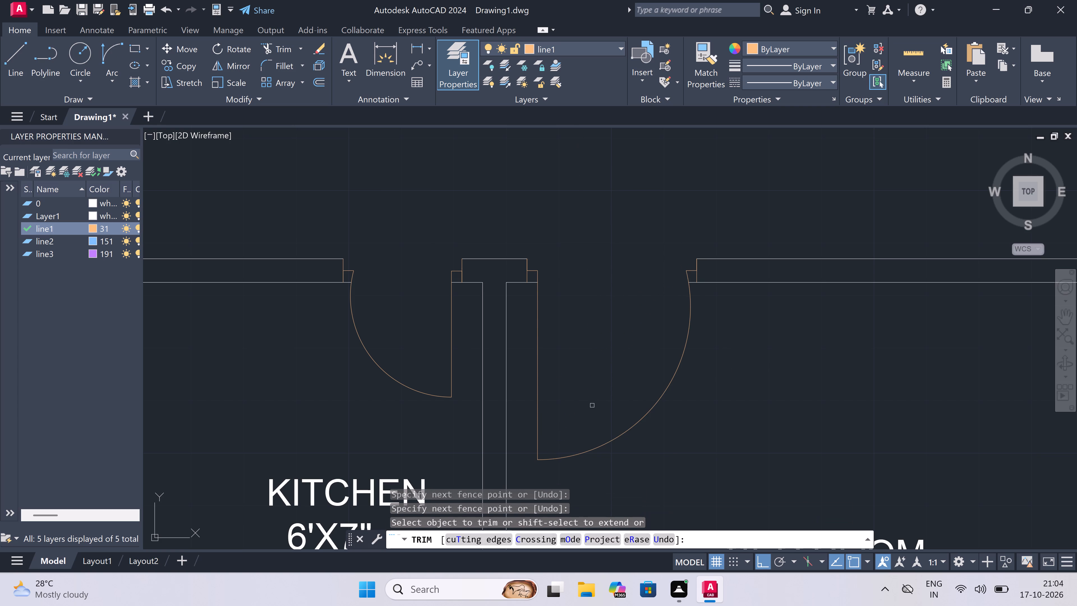
pyautogui.press('Escape')
# Draw the northwest toilet door's jamb line across the bedroom partition near the outer wall, with a 2" stub and 2' leaf into the toilet.
pyautogui.scroll(-4, 461, 351)
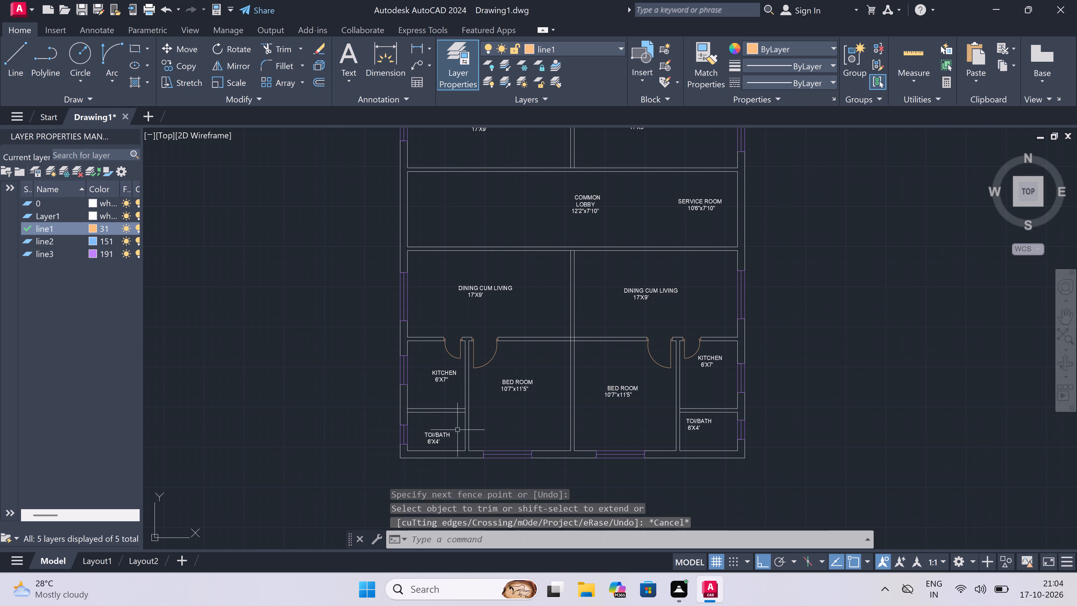
pyautogui.scroll(-2, 457, 447)
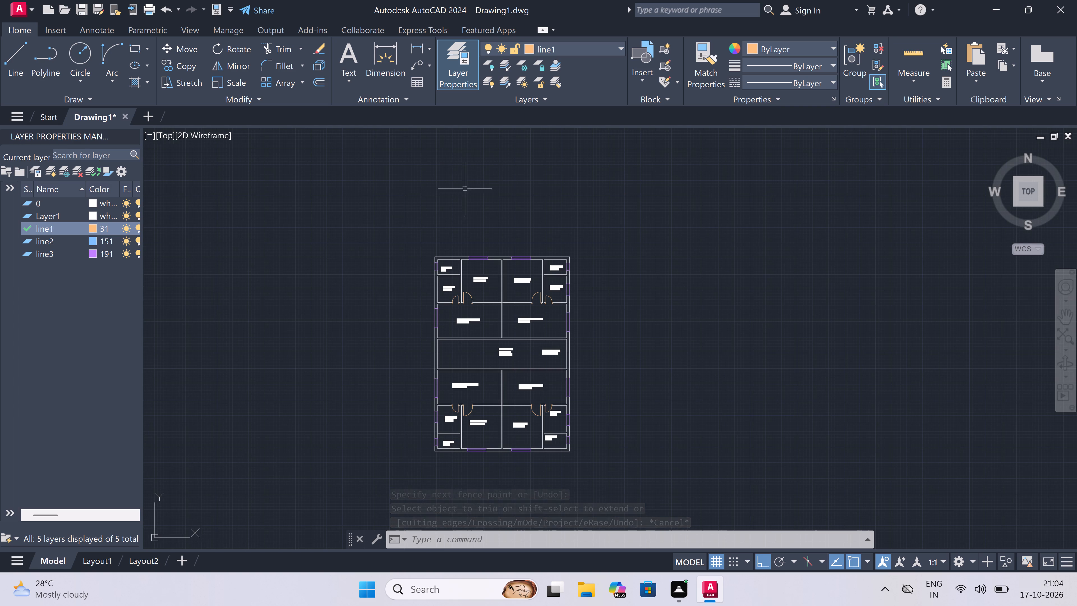
pyautogui.scroll(2, 458, 231)
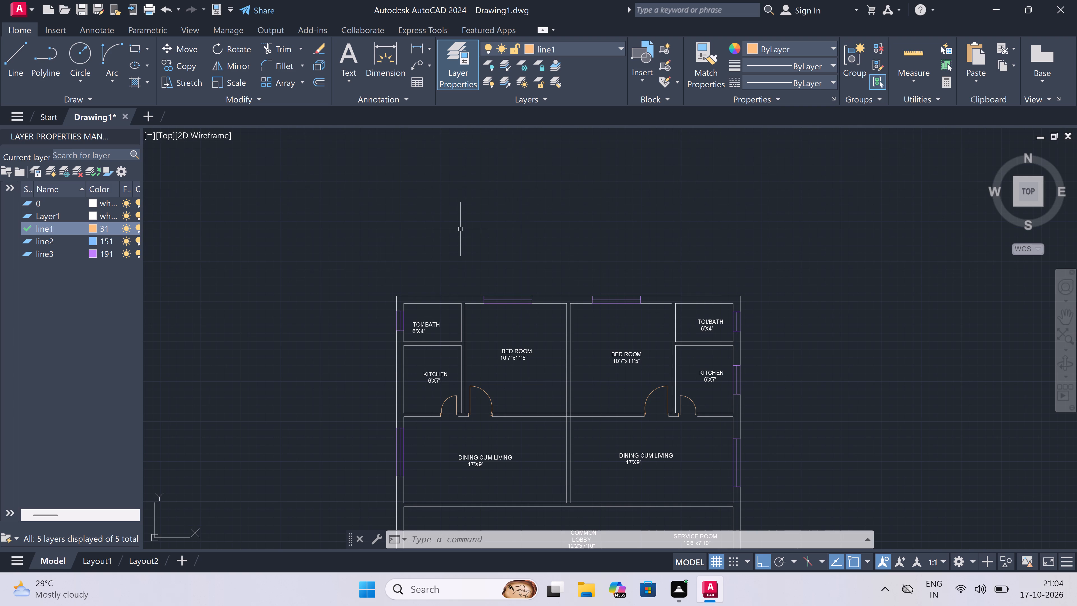
pyautogui.press('l')
pyautogui.press('space')
pyautogui.scroll(2, 461, 302)
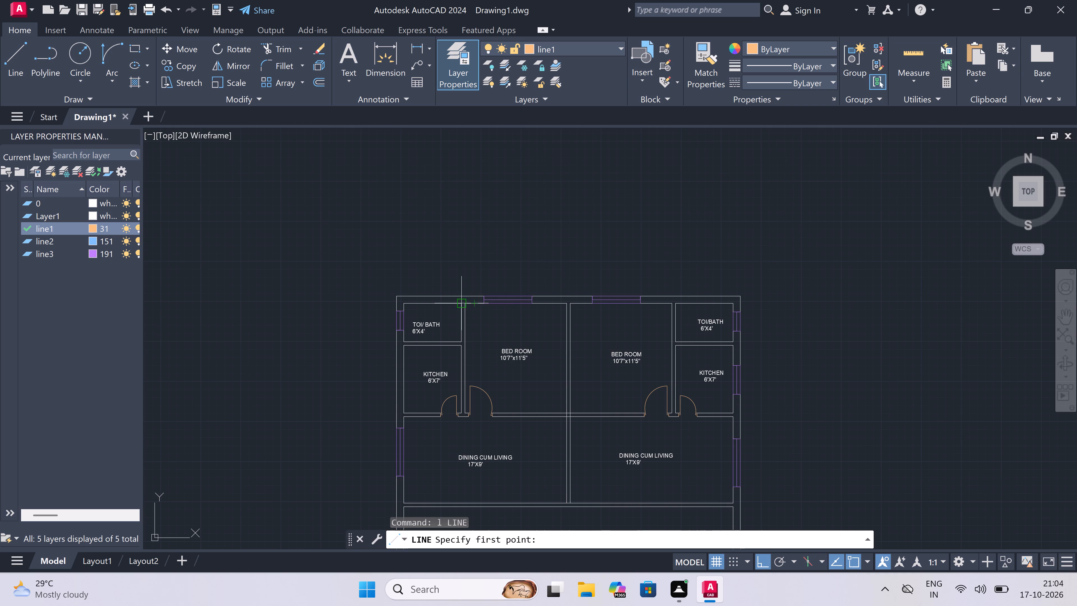
pyautogui.scroll(3, 461, 302)
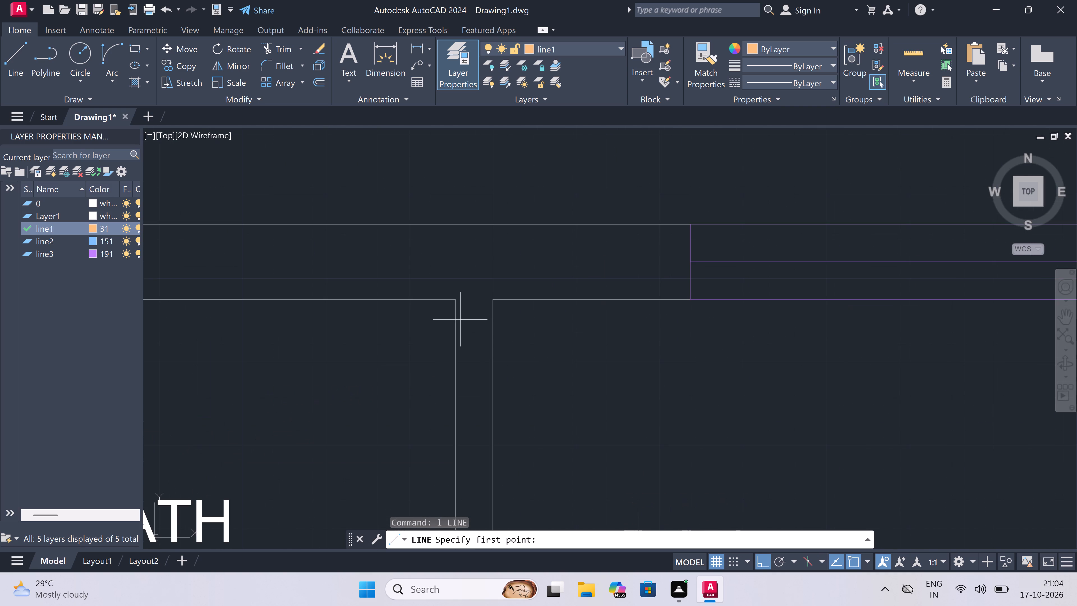
pyautogui.click(454, 337)
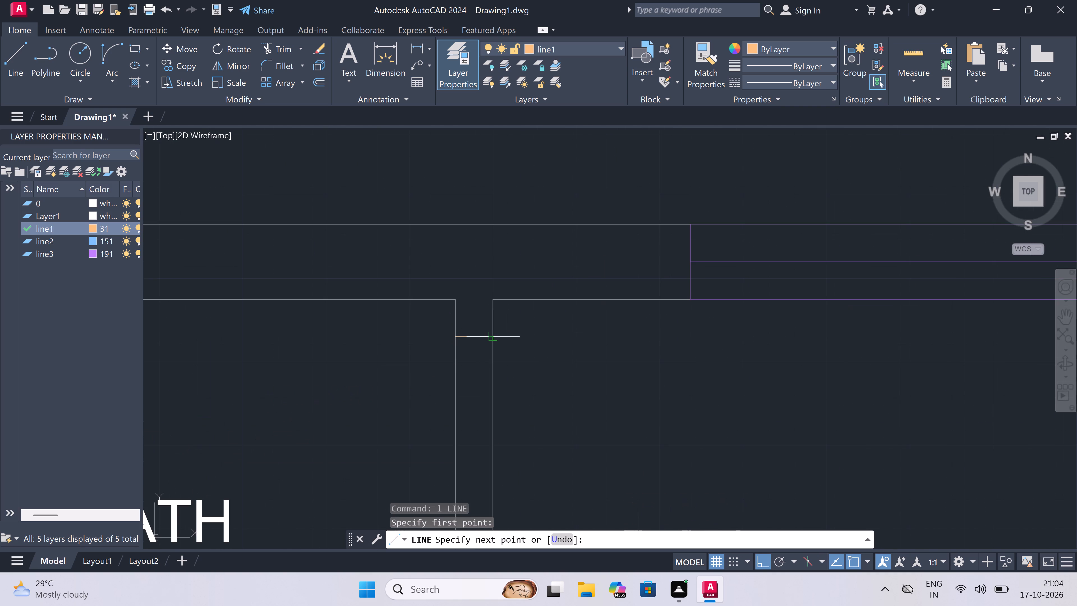
pyautogui.click(490, 338)
pyautogui.click(476, 338)
pyautogui.write('2"')
pyautogui.press('space')
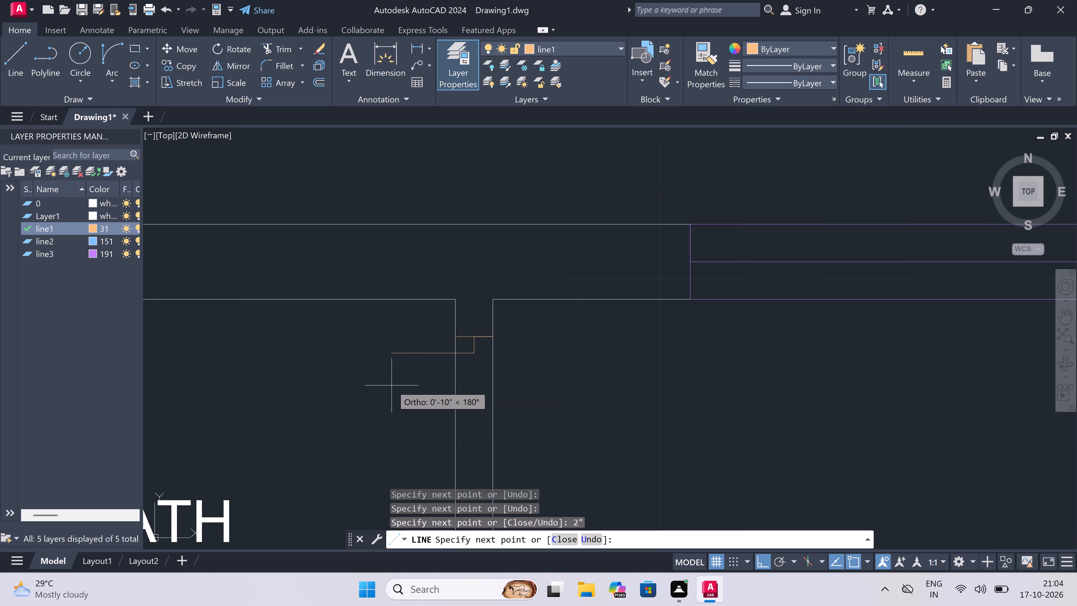
pyautogui.press('2')
pyautogui.write("'")
pyautogui.press('space')
pyautogui.press('Escape')
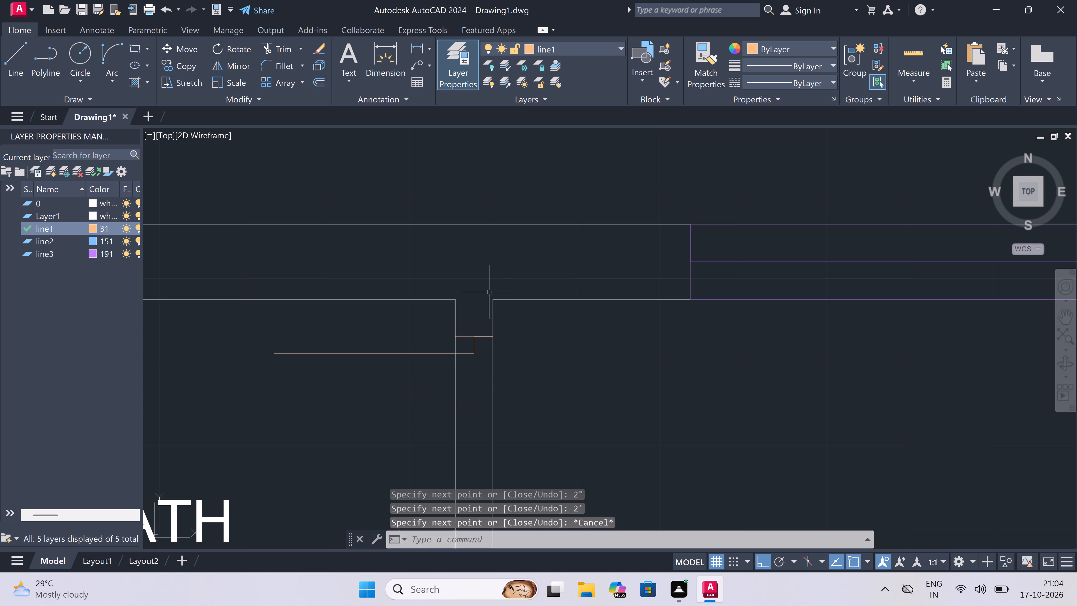
# Draw the northwest toilet door's opposite jamb line across the partition, with a 2" stub pointing up toward the leaf.
pyautogui.press('space')
pyautogui.scroll(-3, 506, 254)
pyautogui.scroll(2, 501, 290)
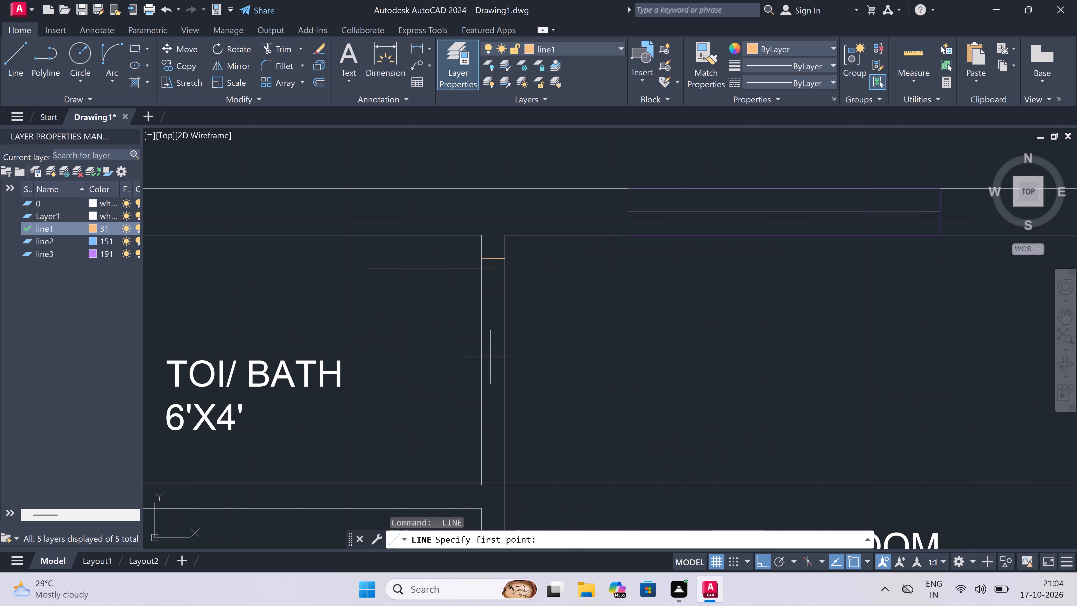
pyautogui.click(486, 367)
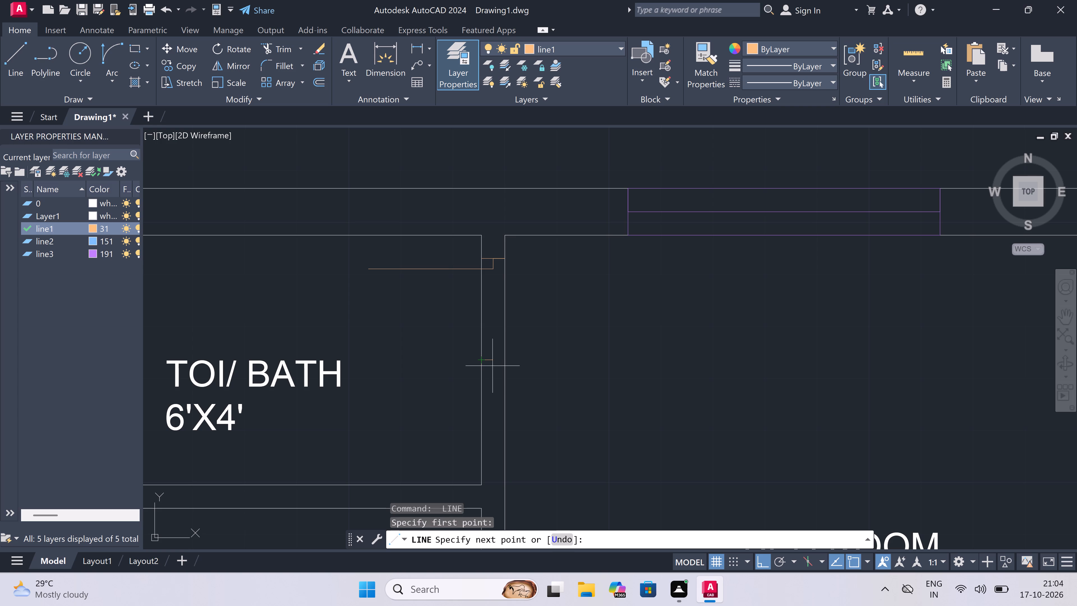
pyautogui.press('Escape')
pyautogui.press('space')
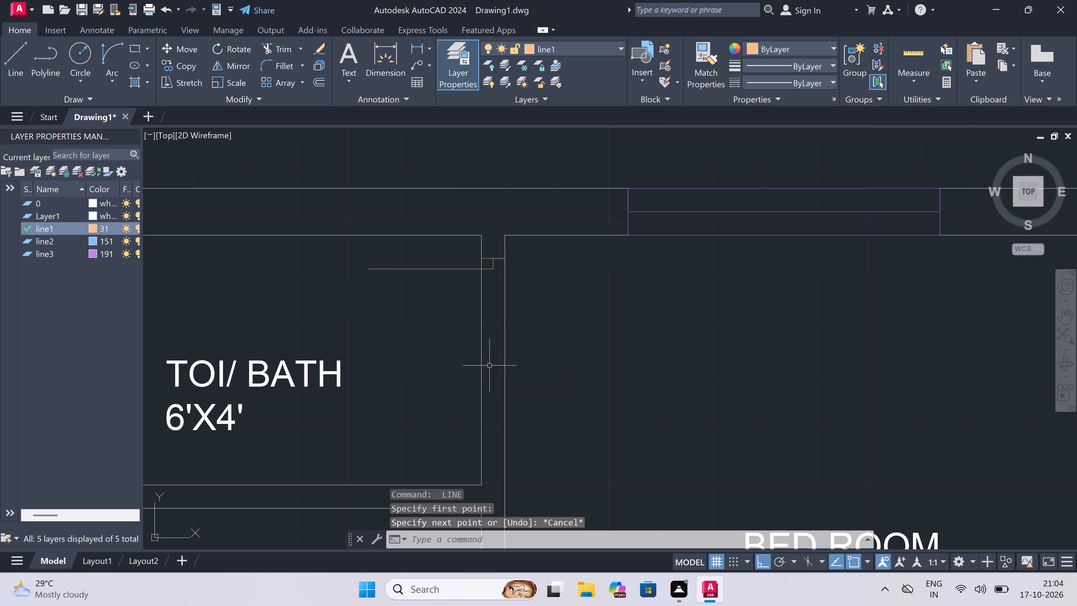
pyautogui.click(478, 369)
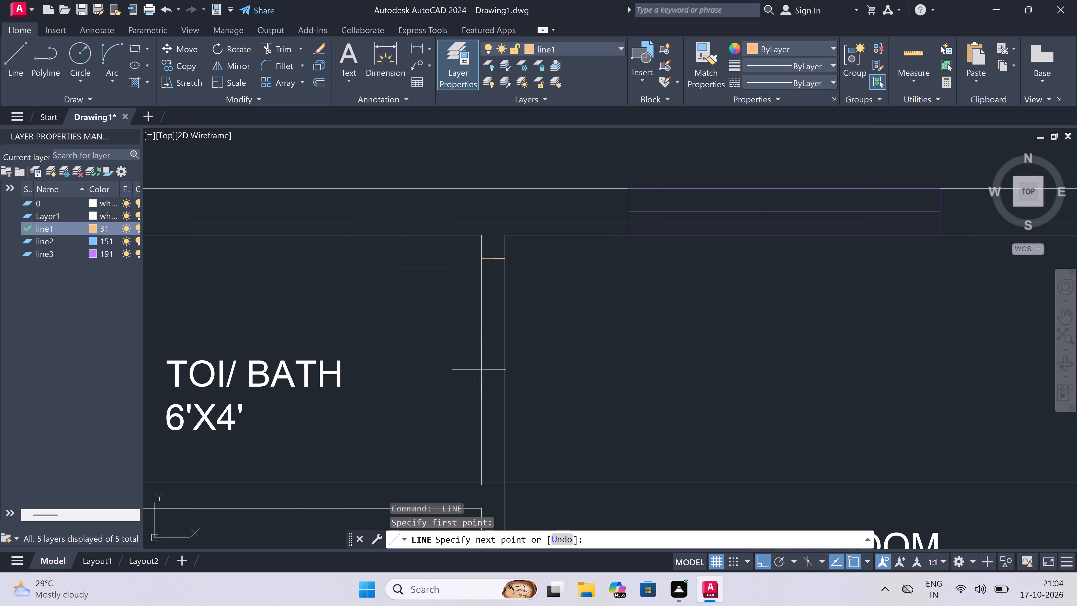
pyautogui.click(501, 366)
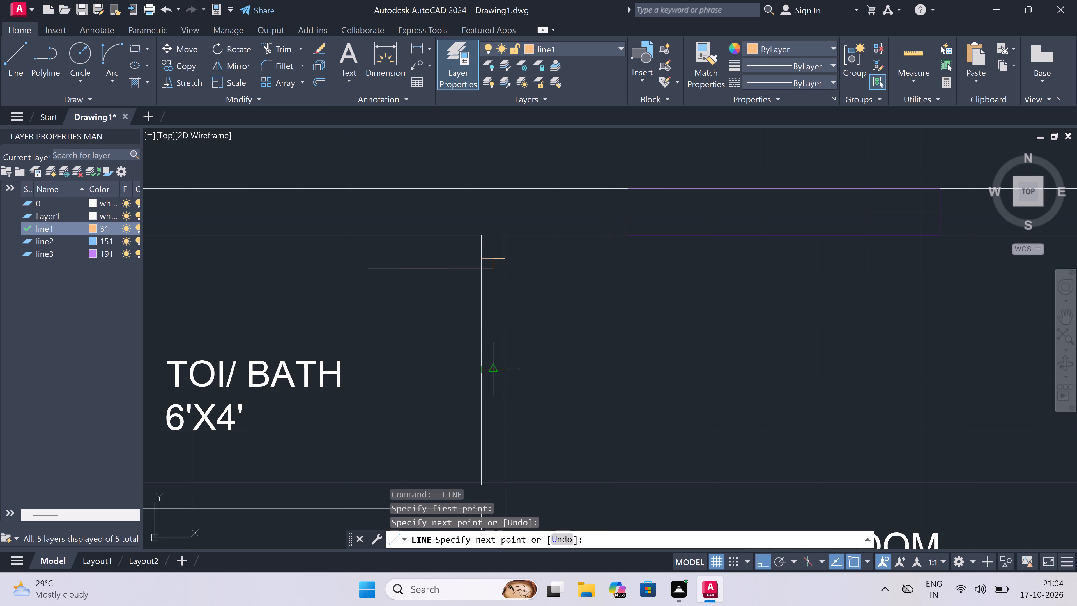
pyautogui.click(494, 370)
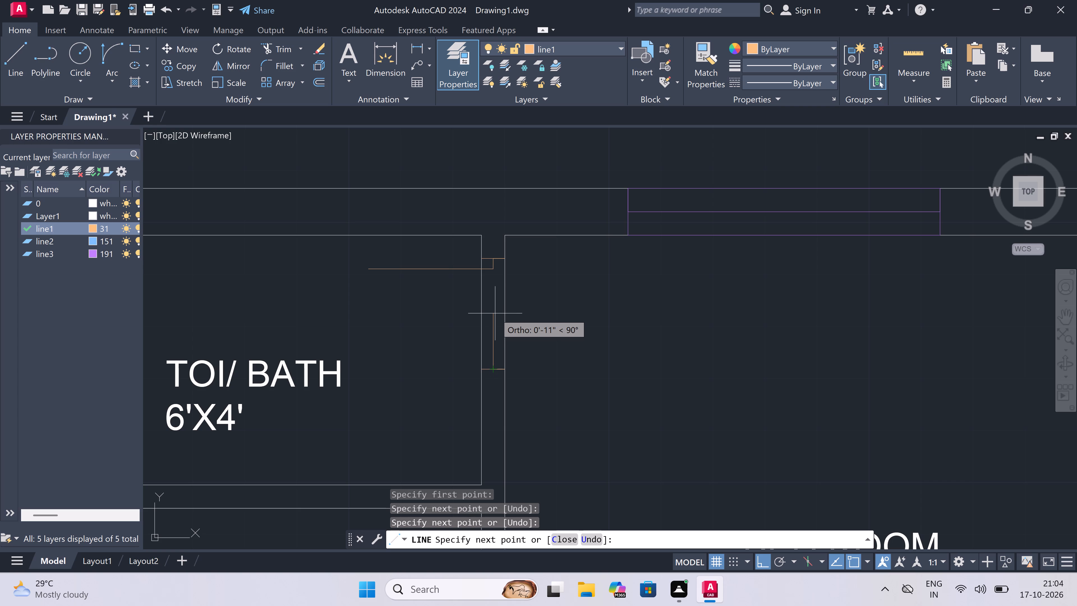
pyautogui.write('2"')
pyautogui.press('space')
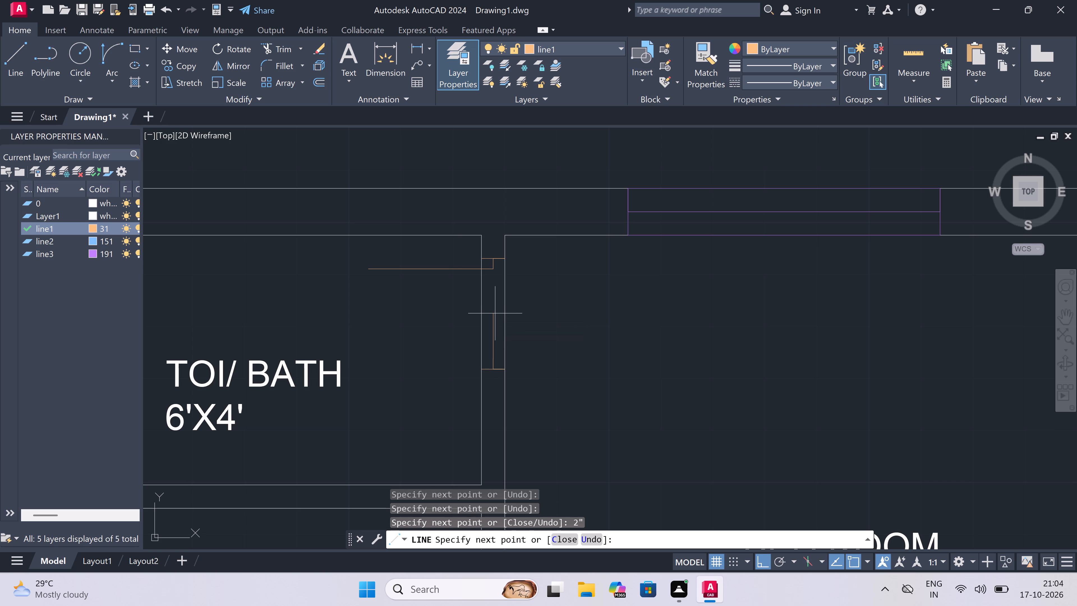
pyautogui.press('Escape')
# Draw the northwest toilet door swing as a Start, End, Direction arc from the leaf's free end to the opposite jamb stub's end.
pyautogui.click(111, 52)
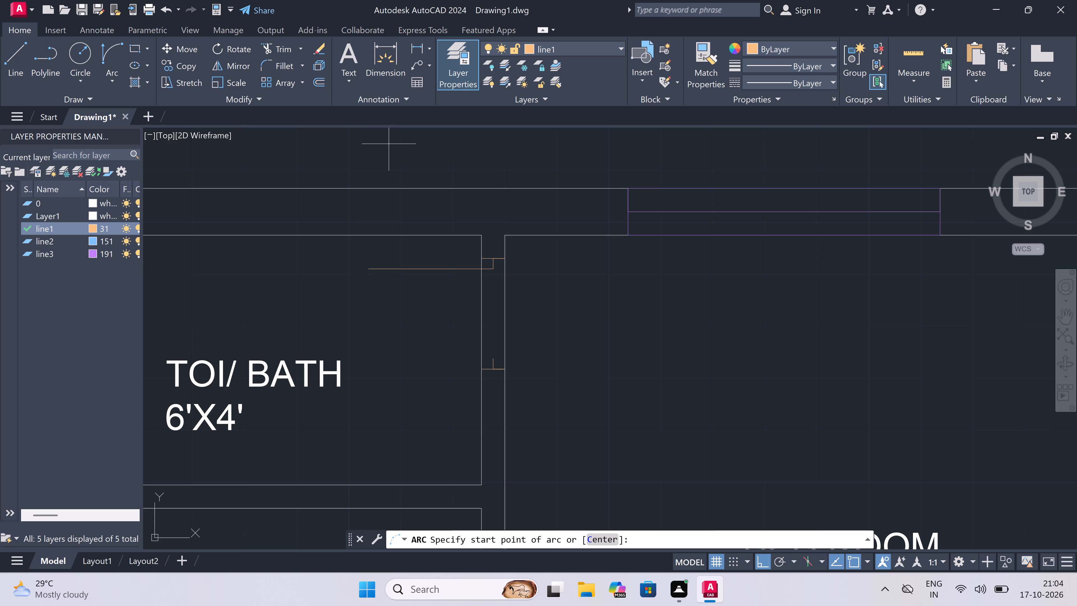
pyautogui.click(370, 267)
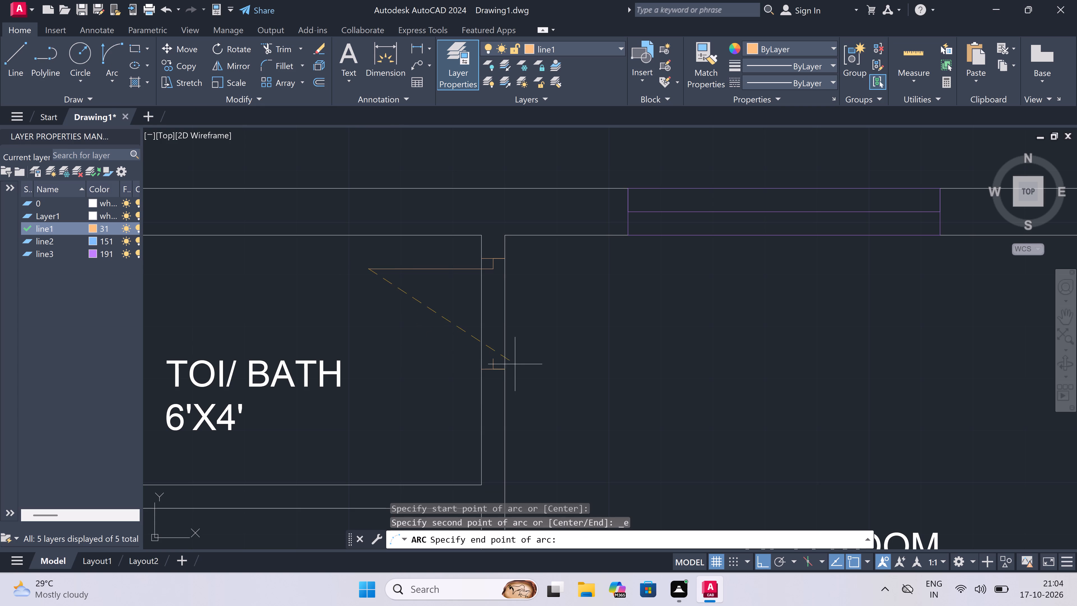
pyautogui.click(492, 357)
pyautogui.click(427, 416)
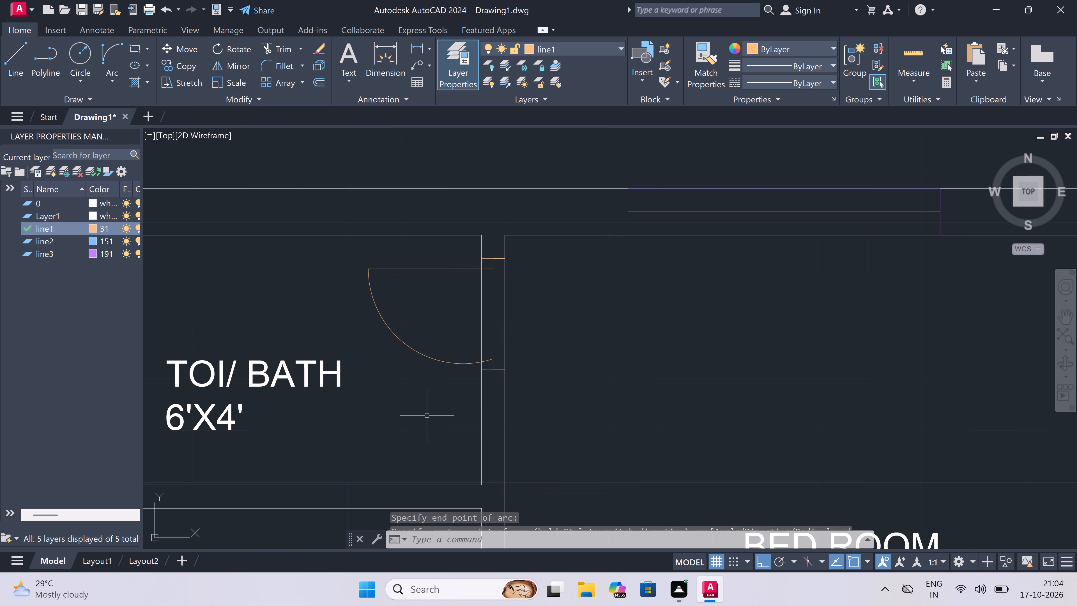
# Trim both partition lines across the northwest toilet door opening.
pyautogui.press('t')
pyautogui.press('r')
pyautogui.press('space')
pyautogui.click(475, 314)
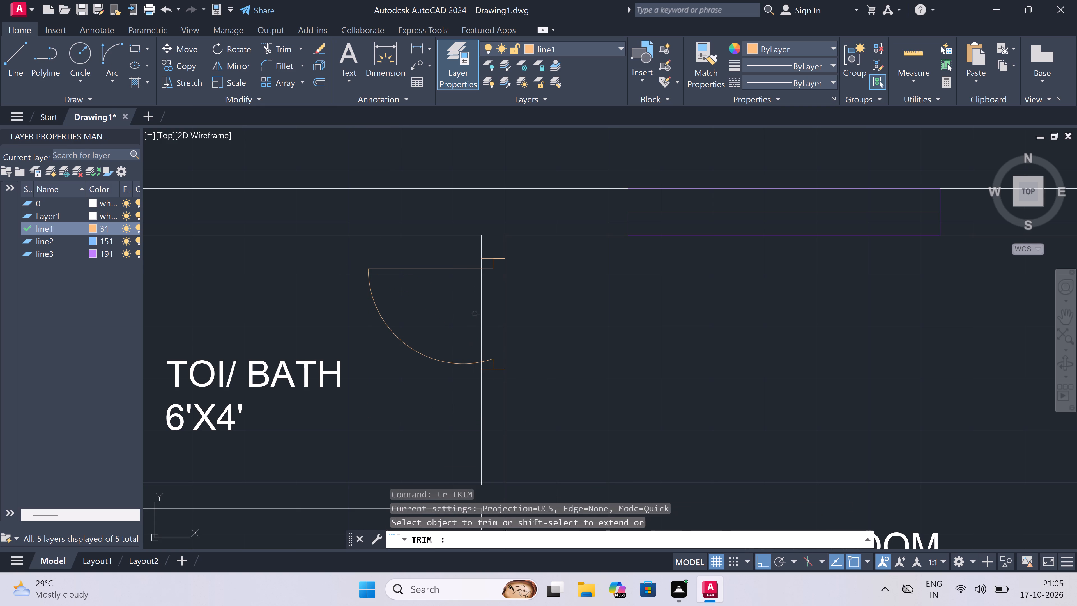
pyautogui.moveTo(554, 331); pyautogui.dragTo(550, 328)
pyautogui.press('Escape')
# Draw the northeast toilet door's jamb line across the bedroom partition near the outer wall, with a 2" stub and 2' leaf into the toilet.
pyautogui.scroll(-1, 450, 317)
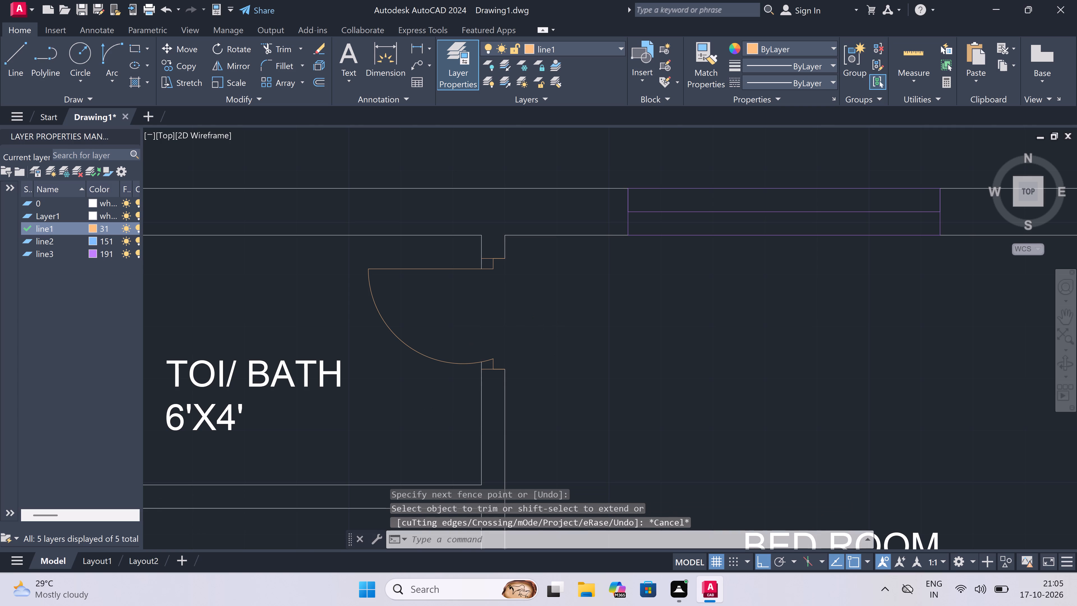
pyautogui.scroll(-4, 450, 317)
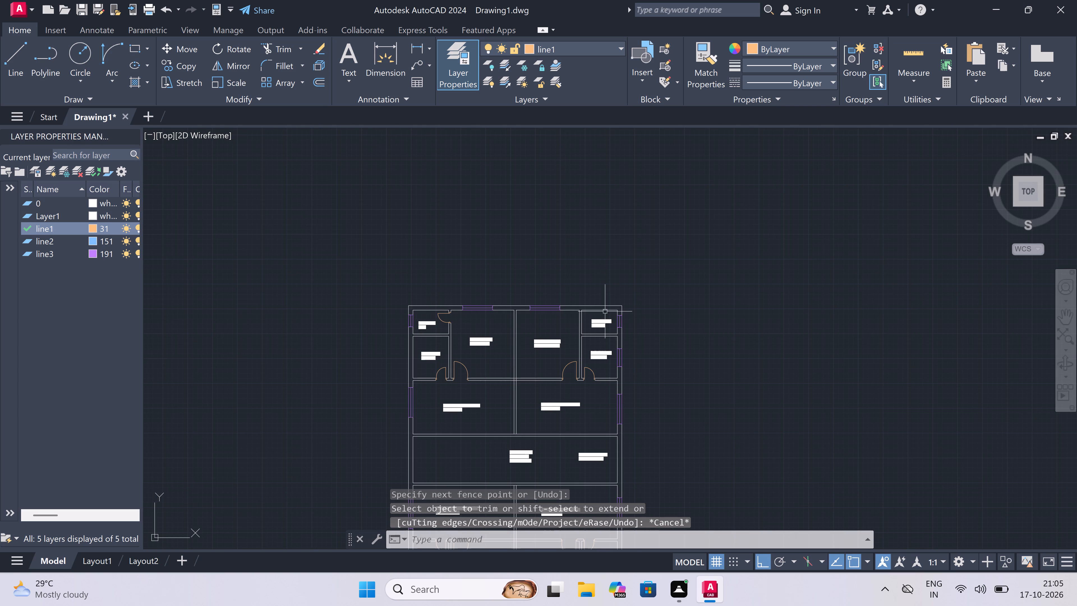
pyautogui.scroll(4, 597, 306)
pyautogui.press('l')
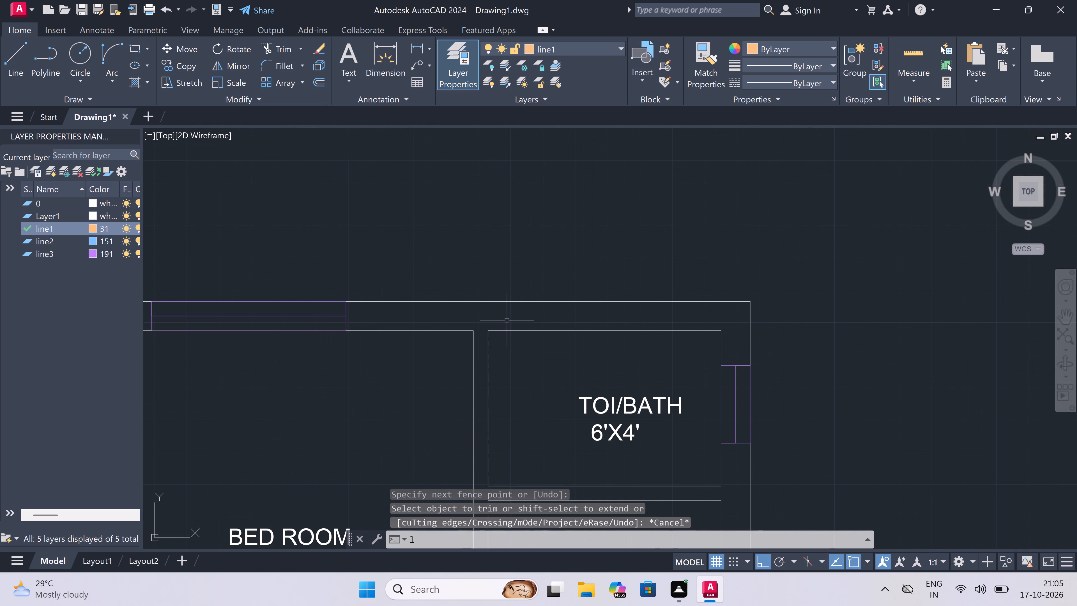
pyautogui.press('space')
pyautogui.scroll(2, 475, 339)
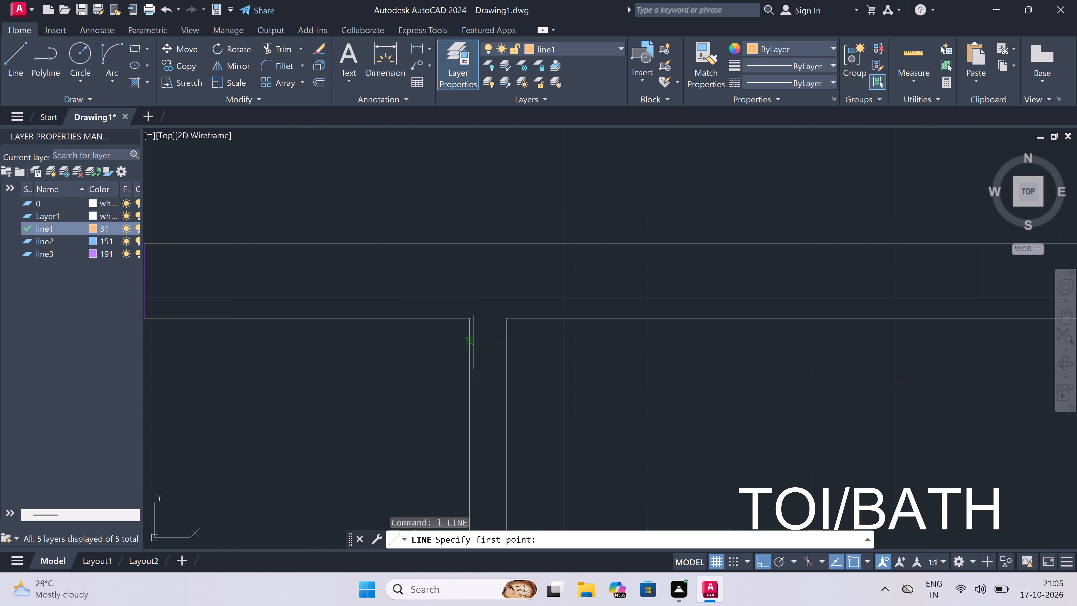
pyautogui.click(472, 348)
pyautogui.click(512, 353)
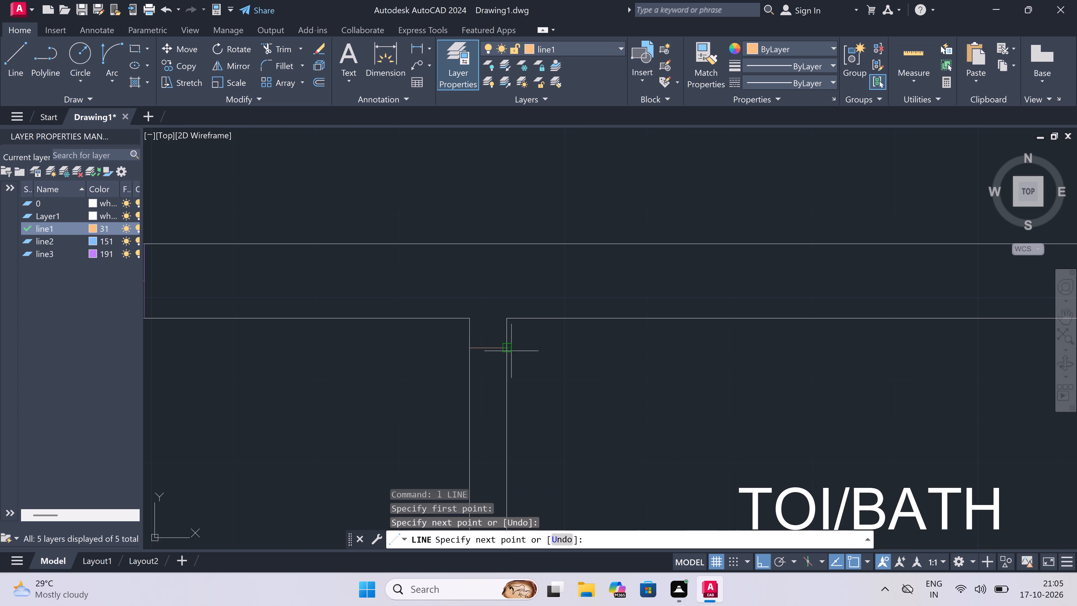
pyautogui.click(489, 347)
pyautogui.write('2"')
pyautogui.press('space')
pyautogui.write("2'")
pyautogui.press('space')
pyautogui.press('Escape')
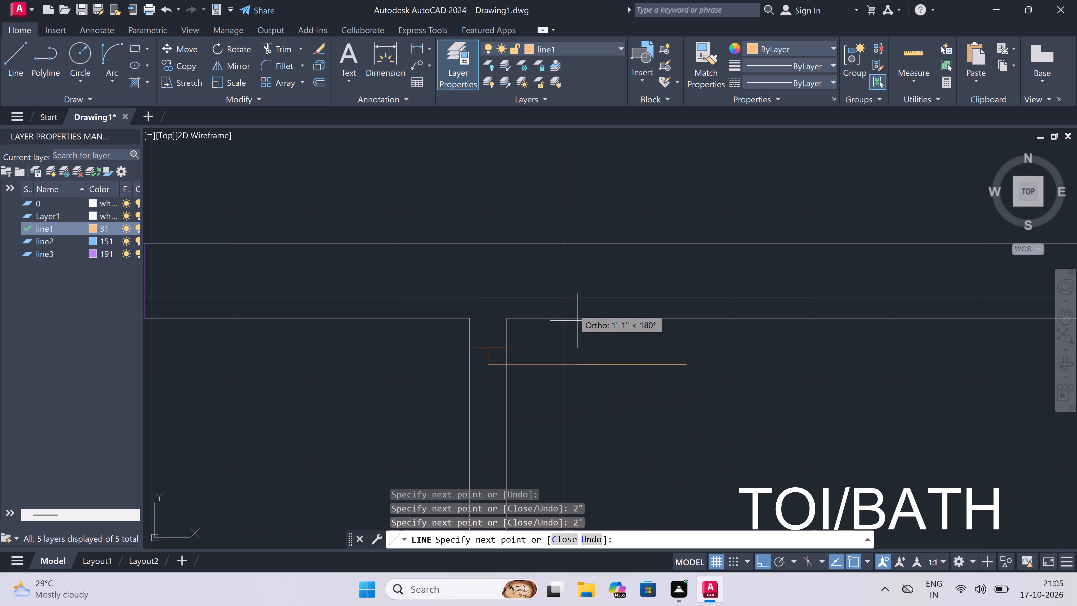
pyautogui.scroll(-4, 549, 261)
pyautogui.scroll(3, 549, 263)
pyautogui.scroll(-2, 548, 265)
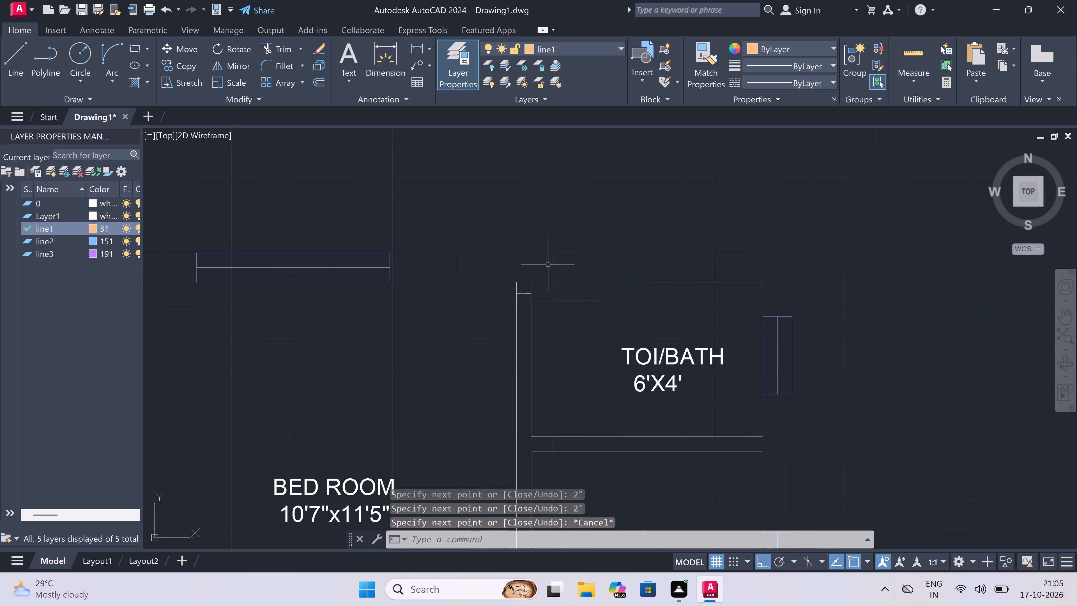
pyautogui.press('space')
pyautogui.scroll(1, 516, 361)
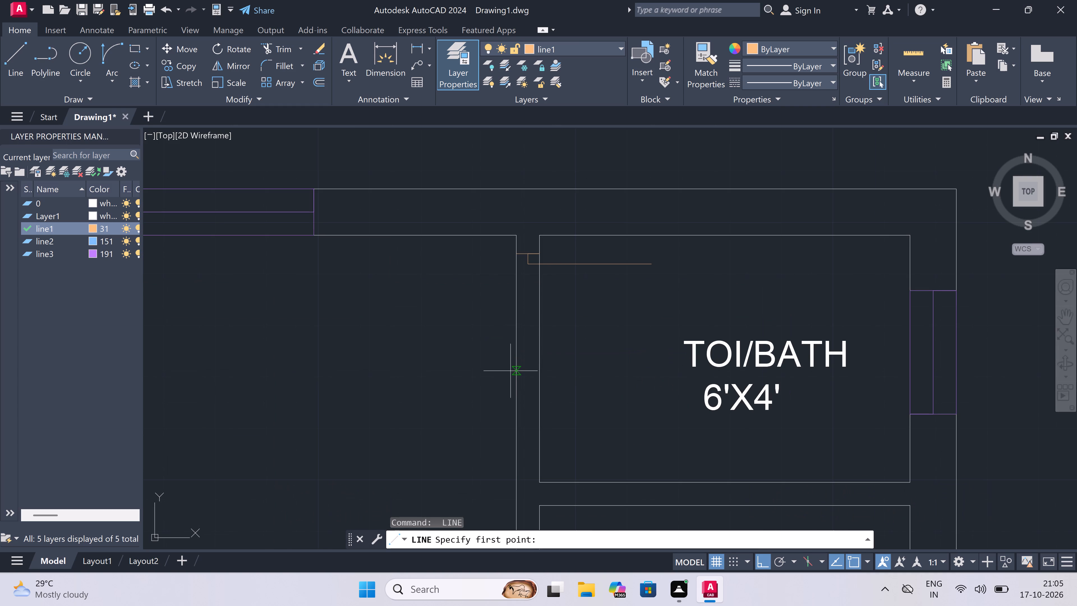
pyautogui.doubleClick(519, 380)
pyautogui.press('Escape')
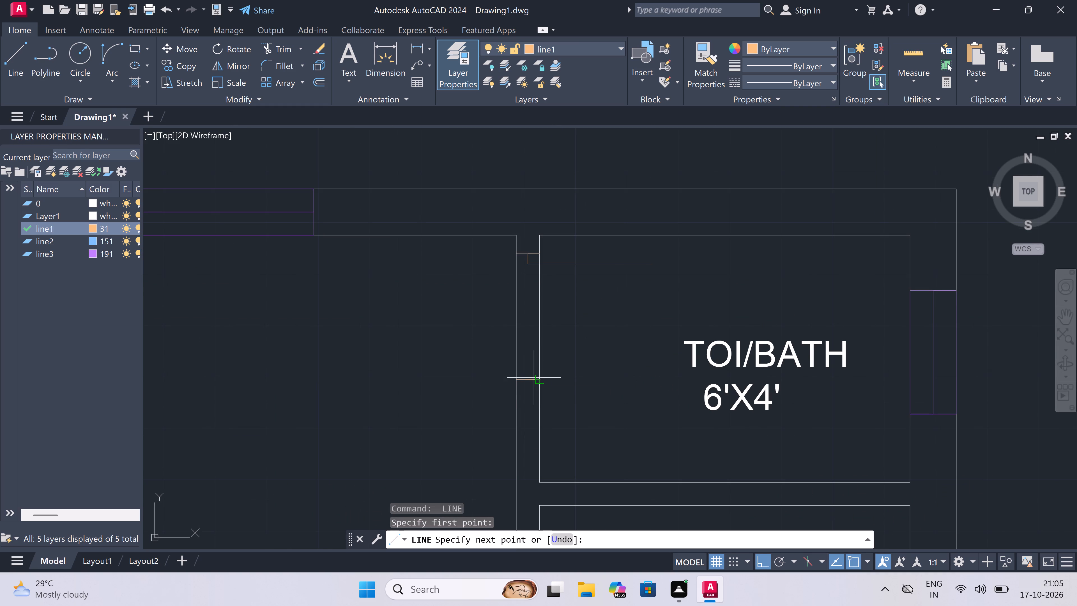
# Draw the northeast toilet door's opposite jamb line across the partition, with a 2" stub from its midpoint pointing up toward the leaf.
pyautogui.press('space')
pyautogui.click(516, 361)
pyautogui.click(540, 368)
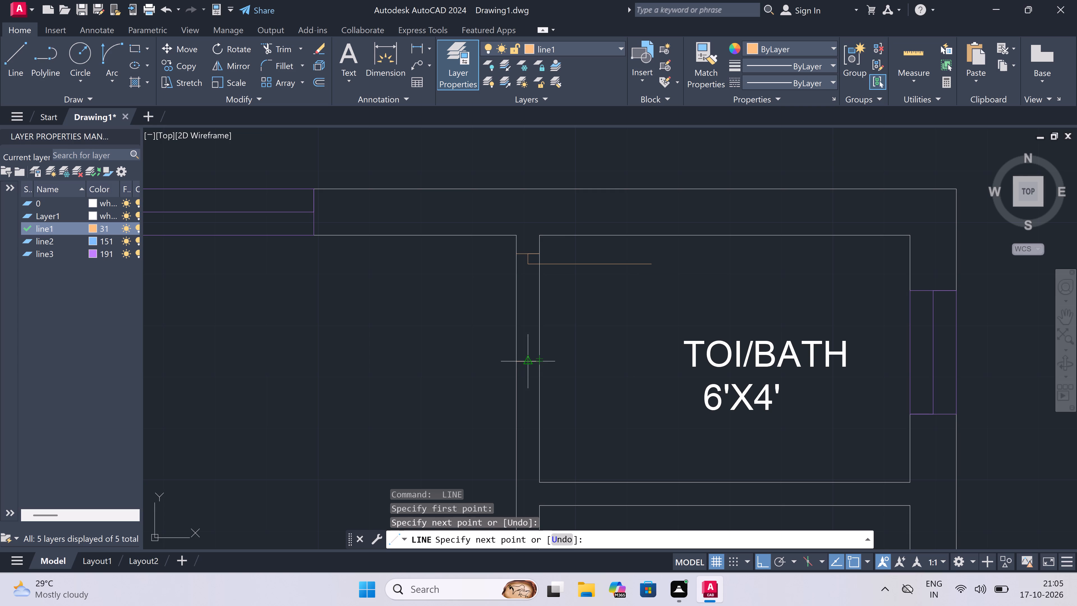
pyautogui.click(529, 361)
pyautogui.write('2"')
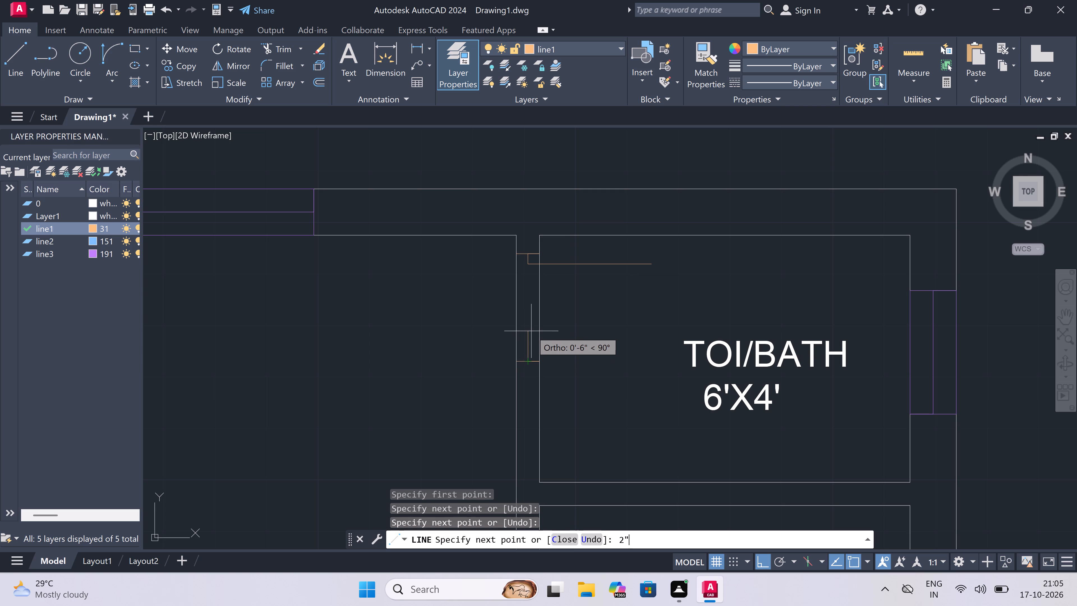
pyautogui.press('space')
pyautogui.press('Escape')
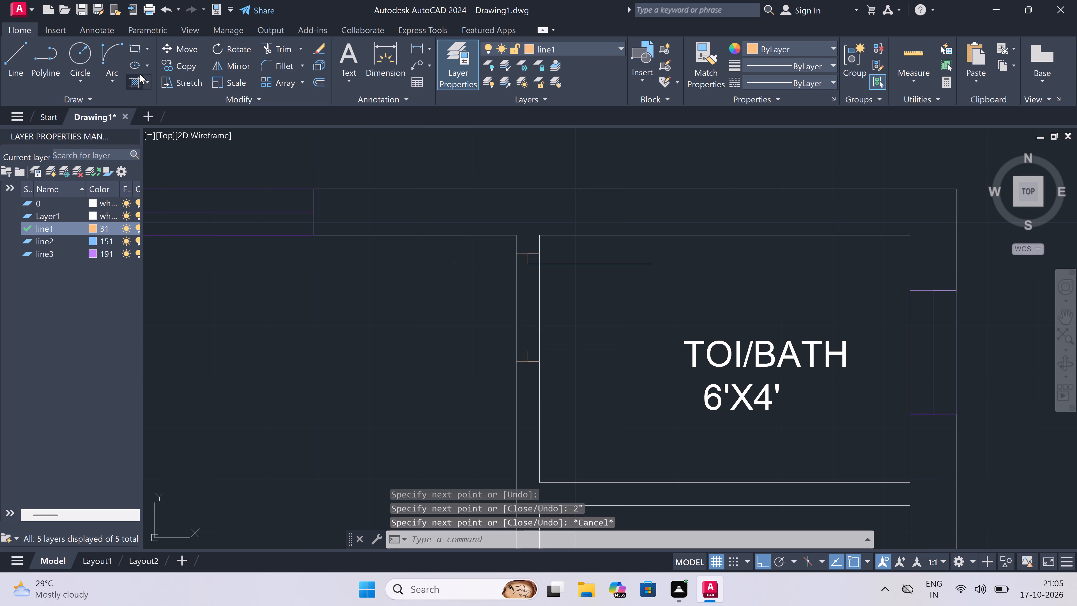
# Draw the northeast toilet door swing as a Start, End, Direction arc from the leaf's free end to the opposite jamb stub's end.
pyautogui.click(115, 54)
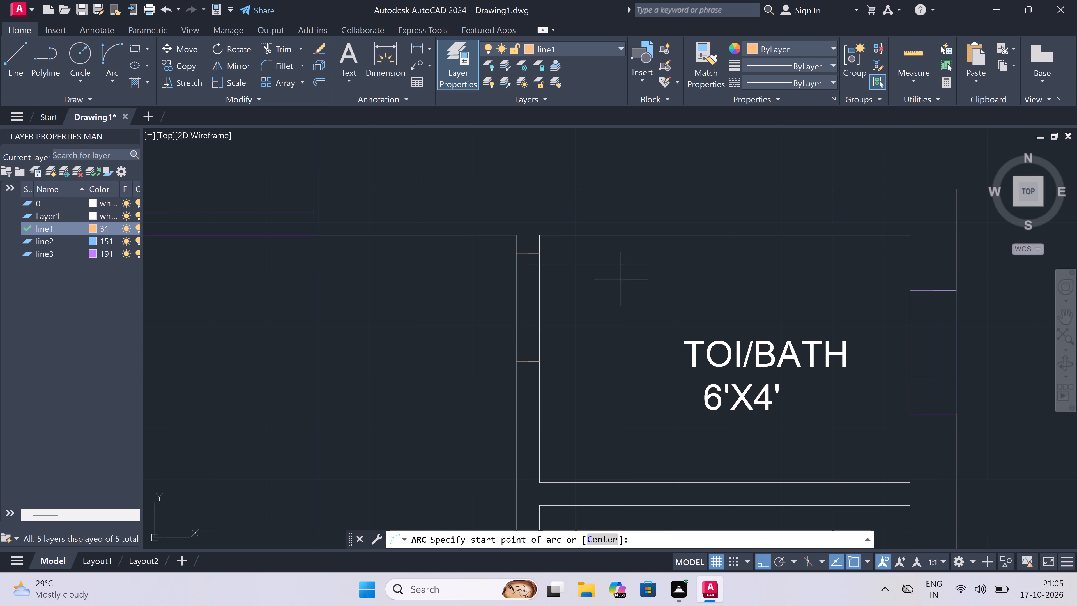
pyautogui.click(652, 261)
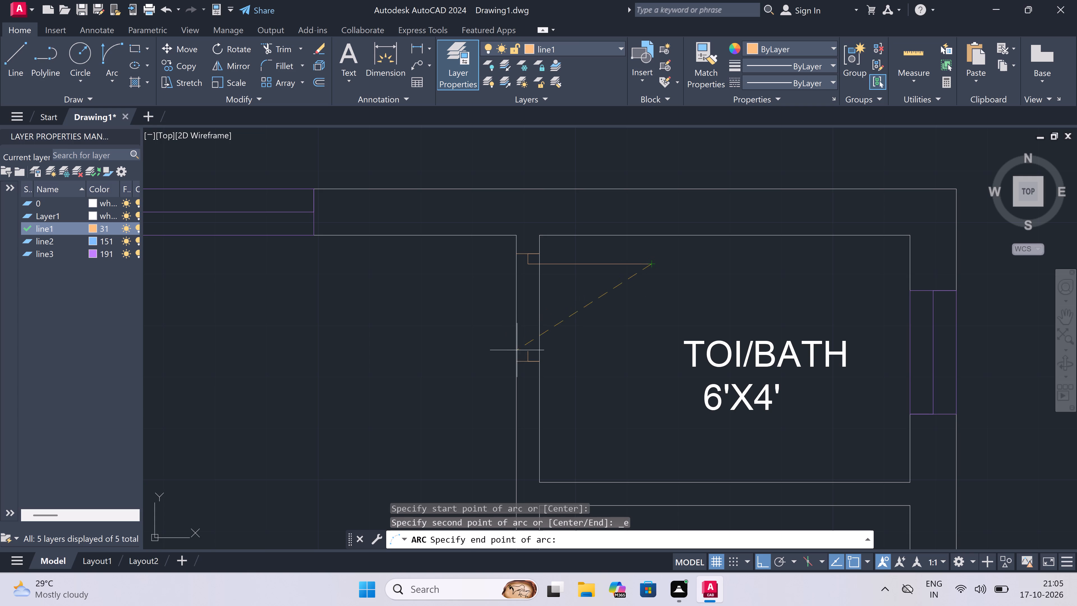
pyautogui.click(524, 349)
pyautogui.click(646, 384)
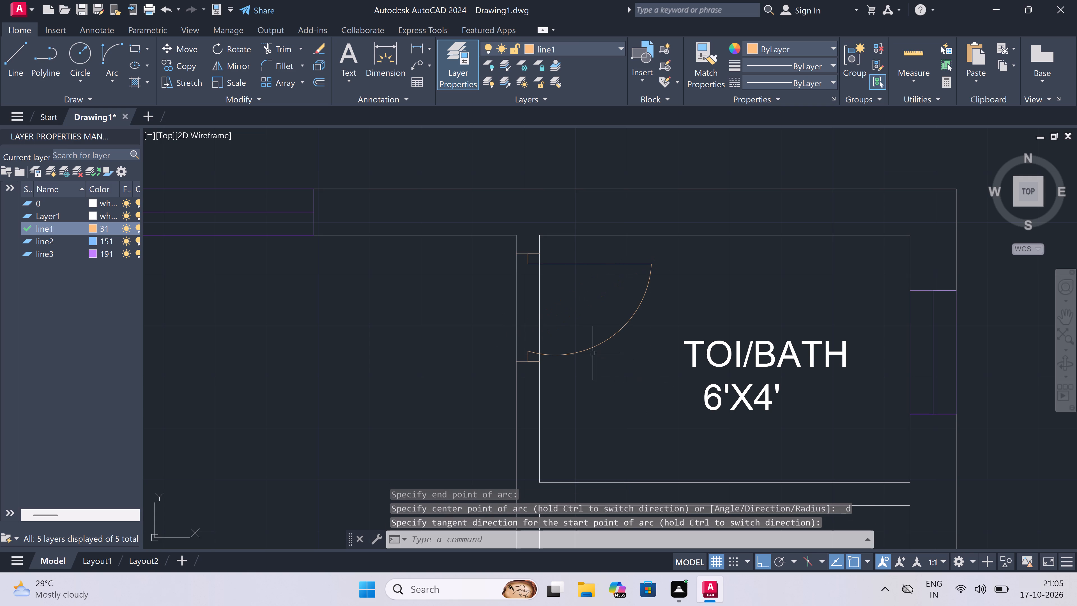
# Trim both partition lines across the northeast toilet door opening.
pyautogui.press('t')
pyautogui.press('r')
pyautogui.press('space')
pyautogui.click(573, 306)
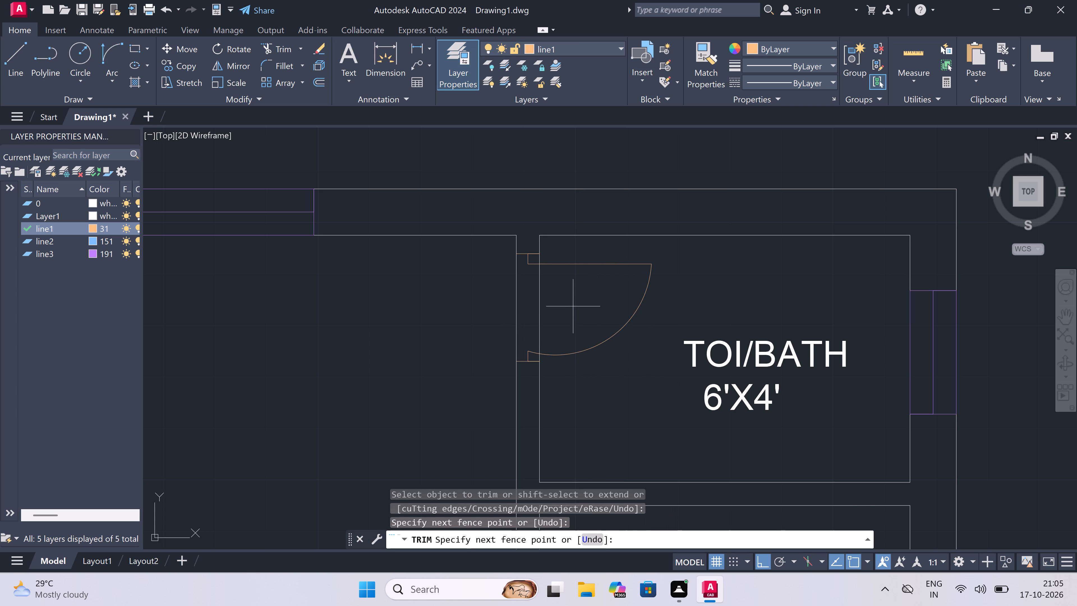
pyautogui.click(416, 308)
pyautogui.press('Escape')
# Draw the southwest toilet door's jamb line across the bedroom partition near the outer wall, with a 2" upward stub and 2' leaf into the toilet.
pyautogui.scroll(-1, 497, 287)
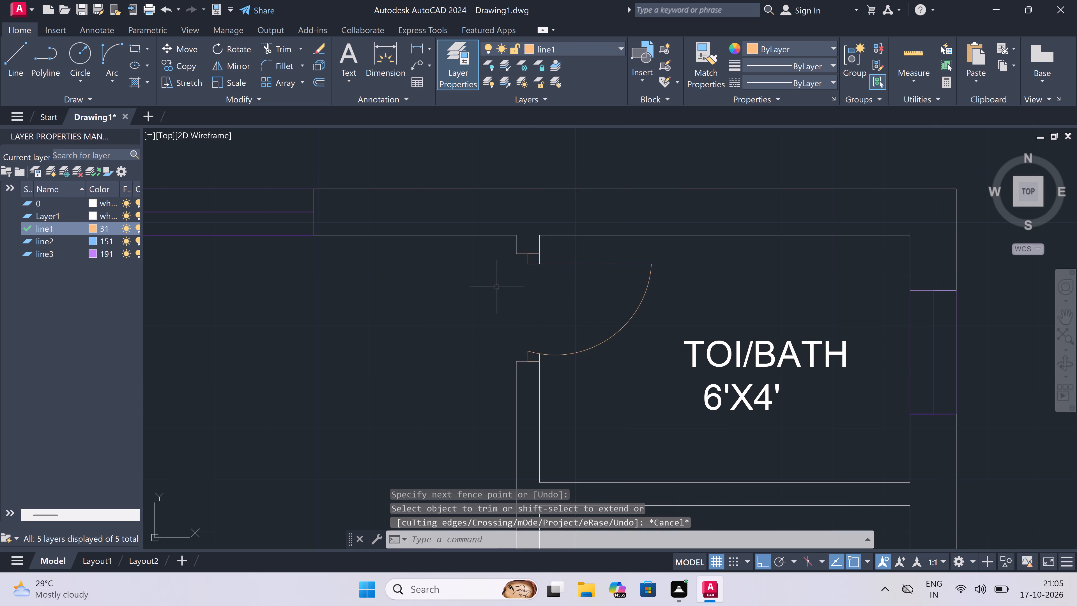
pyautogui.scroll(-3, 497, 287)
pyautogui.scroll(-2, 501, 329)
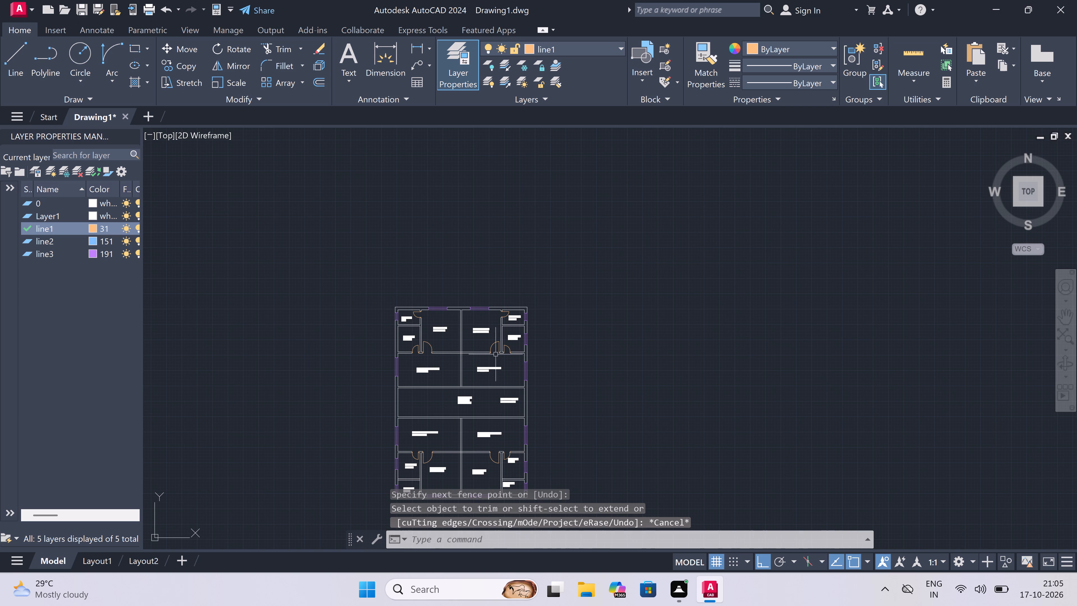
pyautogui.scroll(-3, 489, 337)
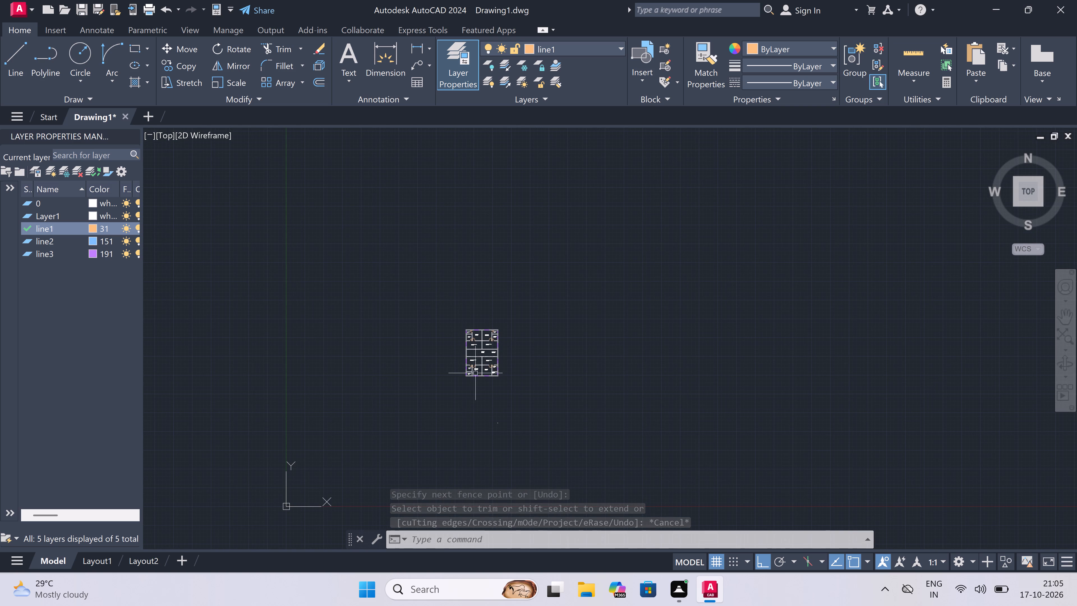
pyautogui.scroll(5, 475, 373)
pyautogui.scroll(-1, 427, 368)
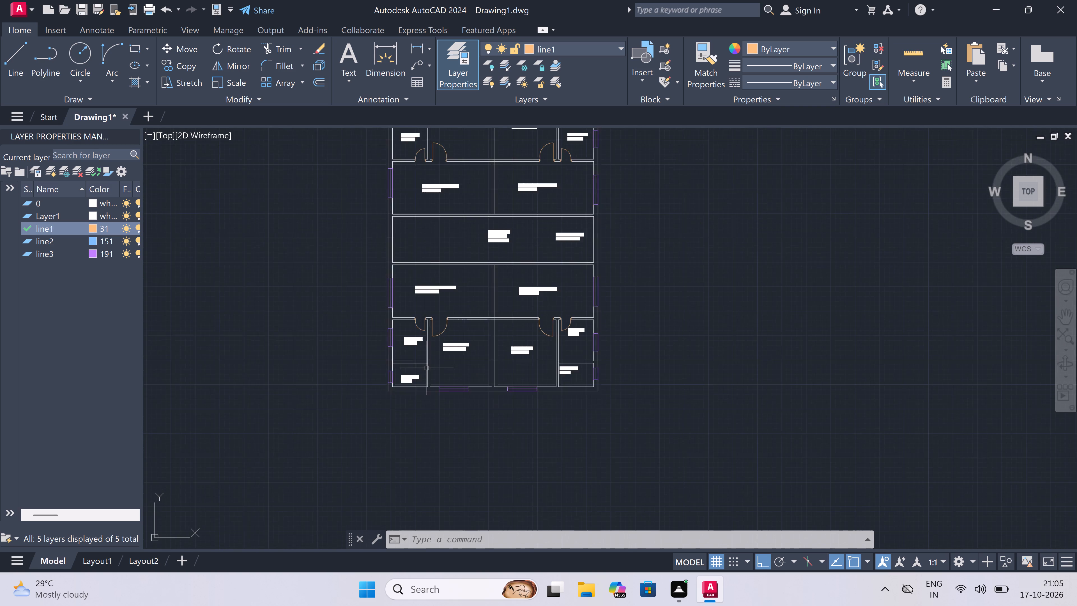
pyautogui.scroll(-1, 427, 368)
pyautogui.write('l')
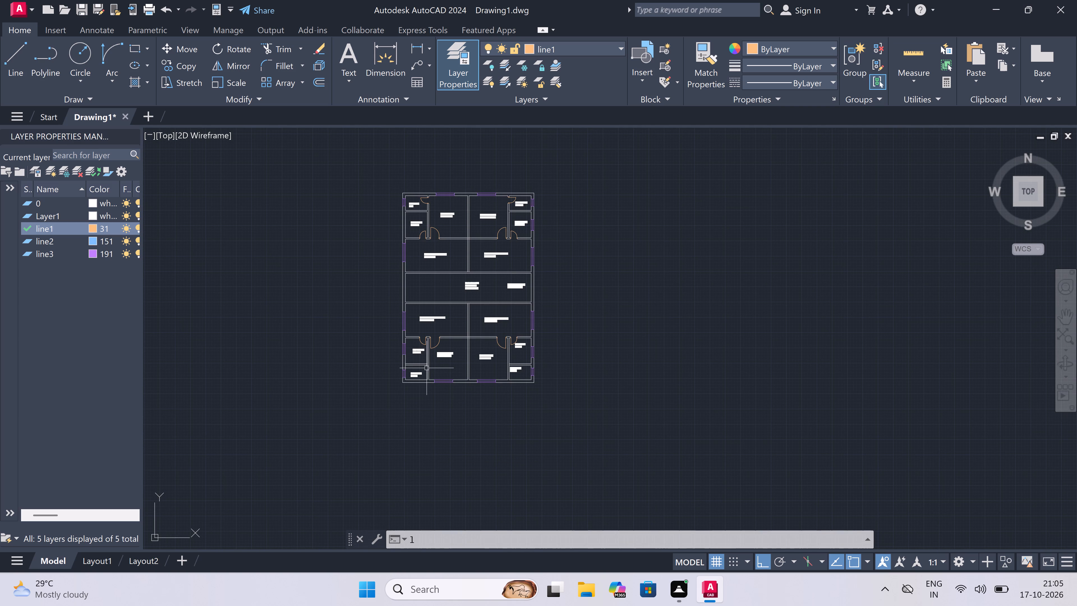
pyautogui.press('space')
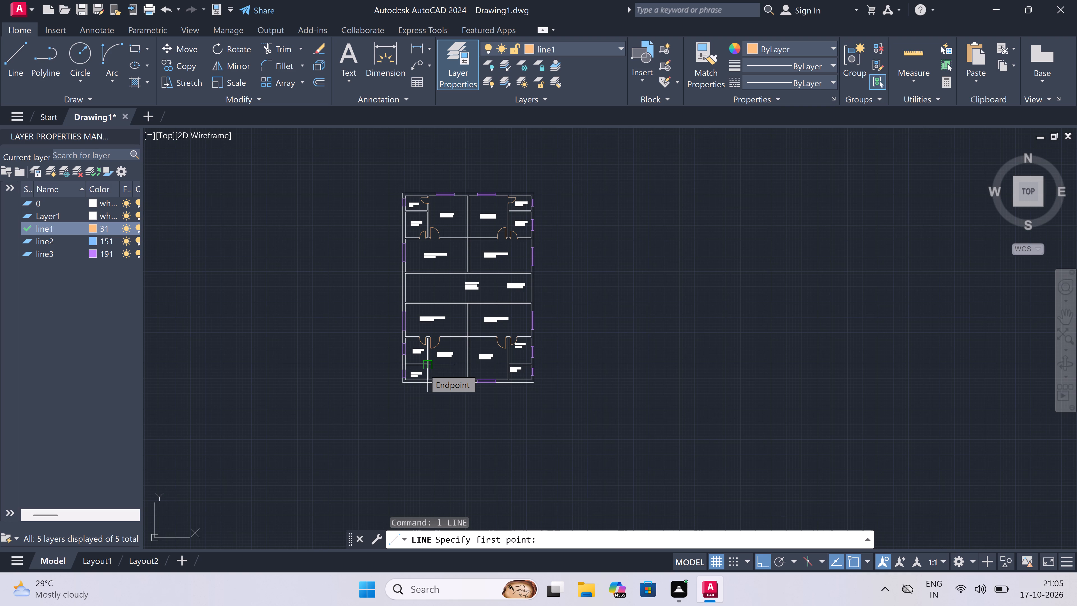
pyautogui.scroll(2, 422, 384)
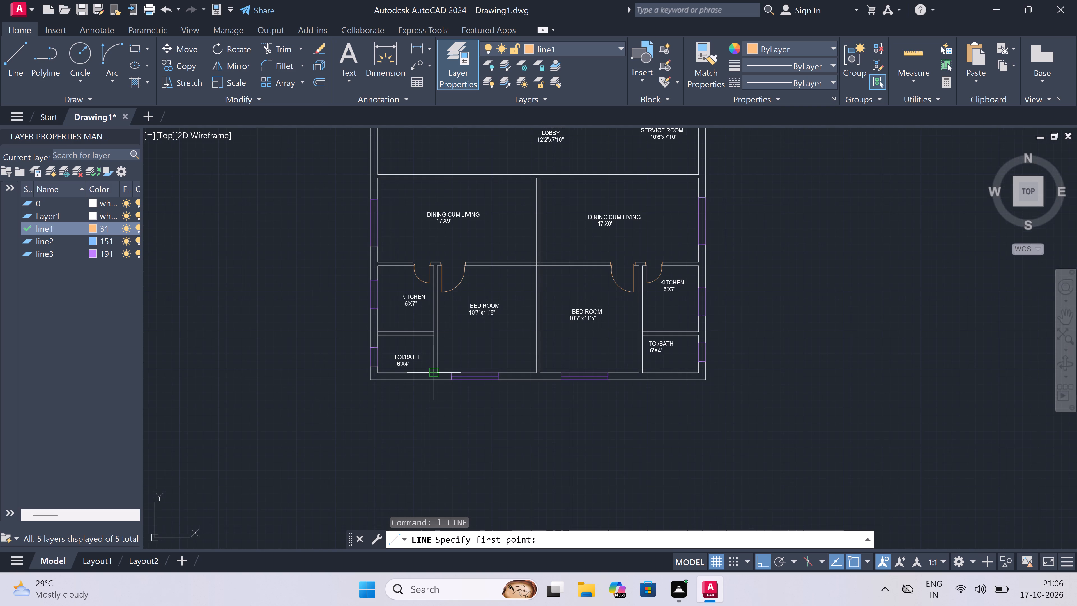
pyautogui.scroll(4, 432, 369)
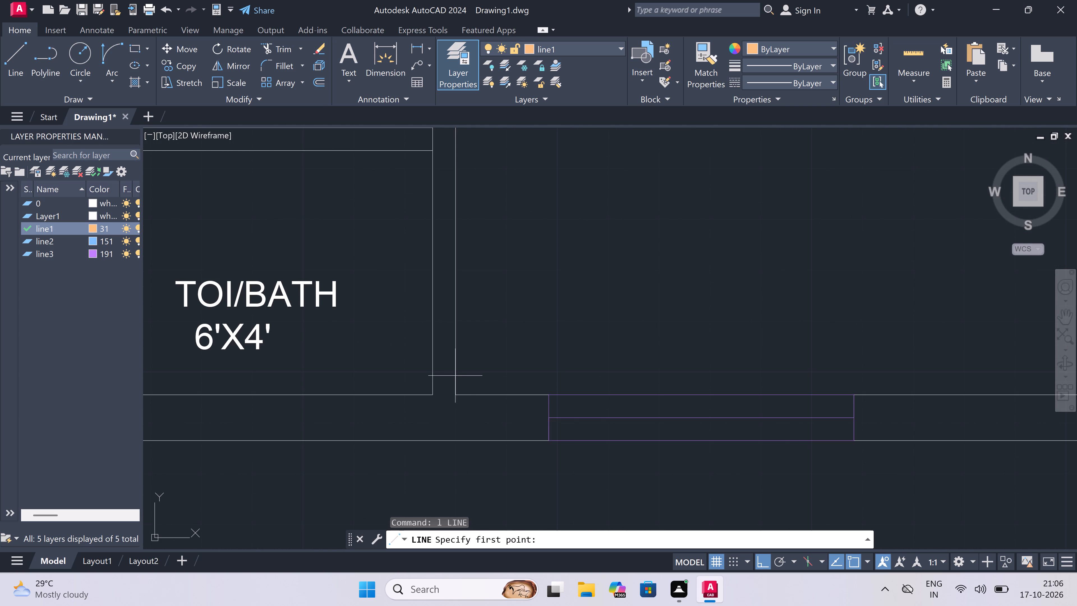
pyautogui.click(431, 376)
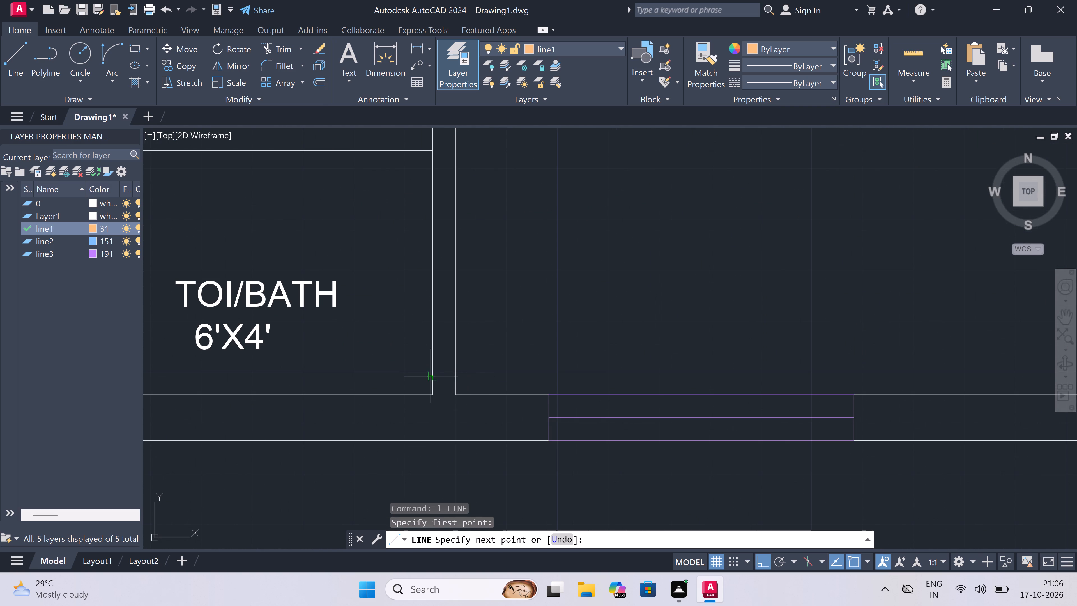
pyautogui.click(456, 378)
pyautogui.click(448, 380)
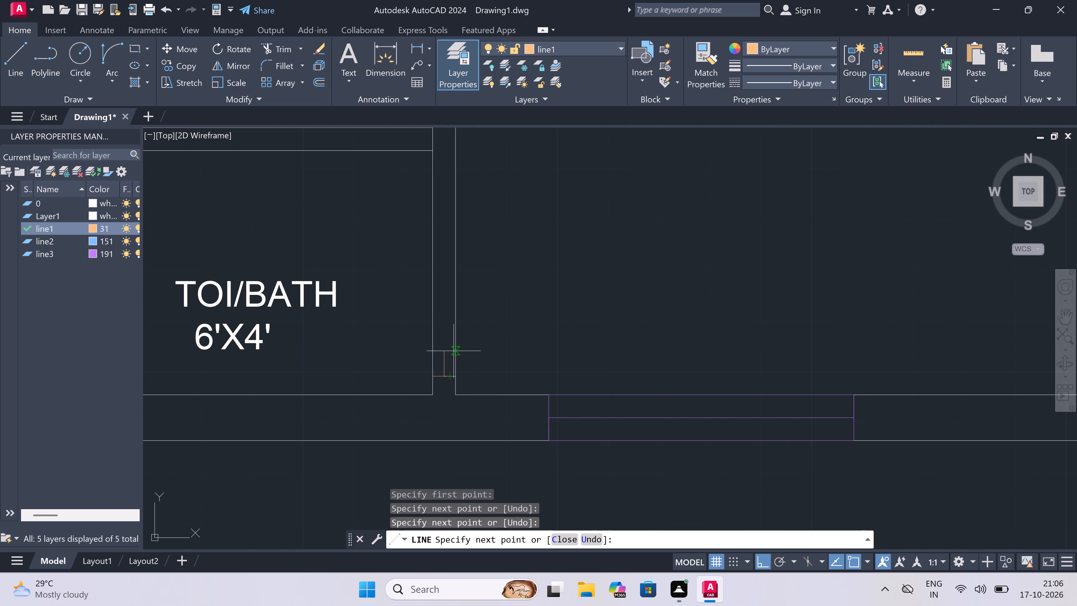
pyautogui.write('2"')
pyautogui.press('space')
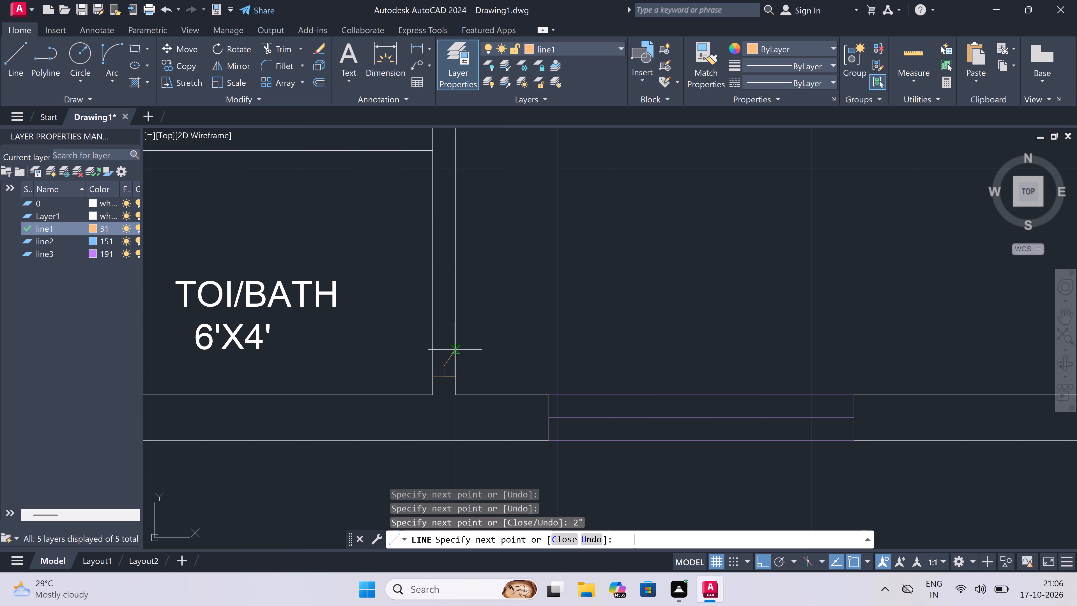
pyautogui.write("2'")
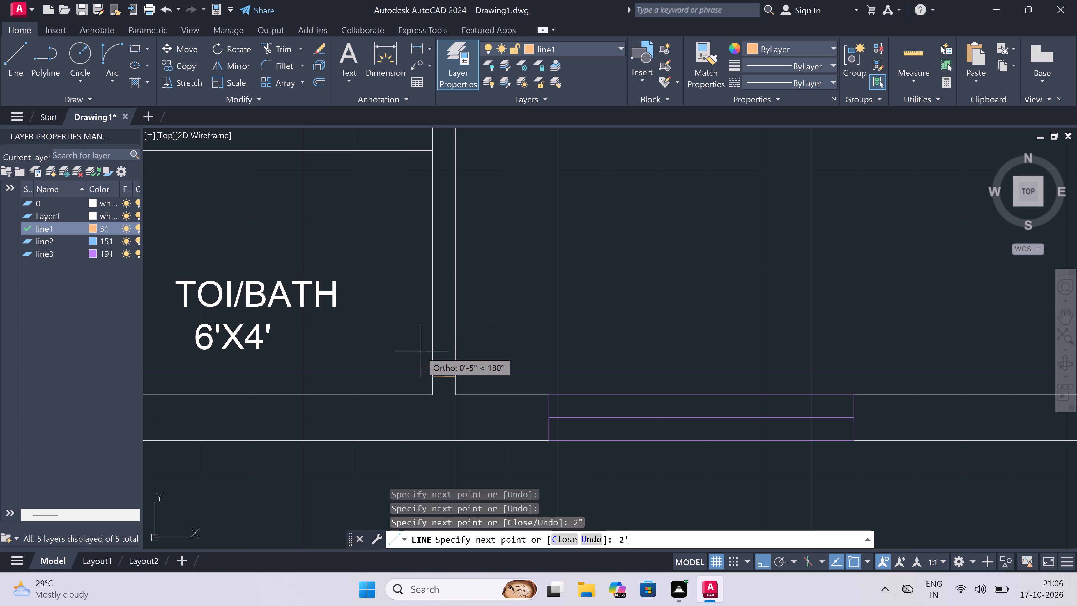
pyautogui.press('space')
pyautogui.press('Escape')
# Draw the southwest toilet door's opposite jamb line across the bedroom partition, with a 2" stub from its midpoint pointing down toward the leaf.
pyautogui.press('space')
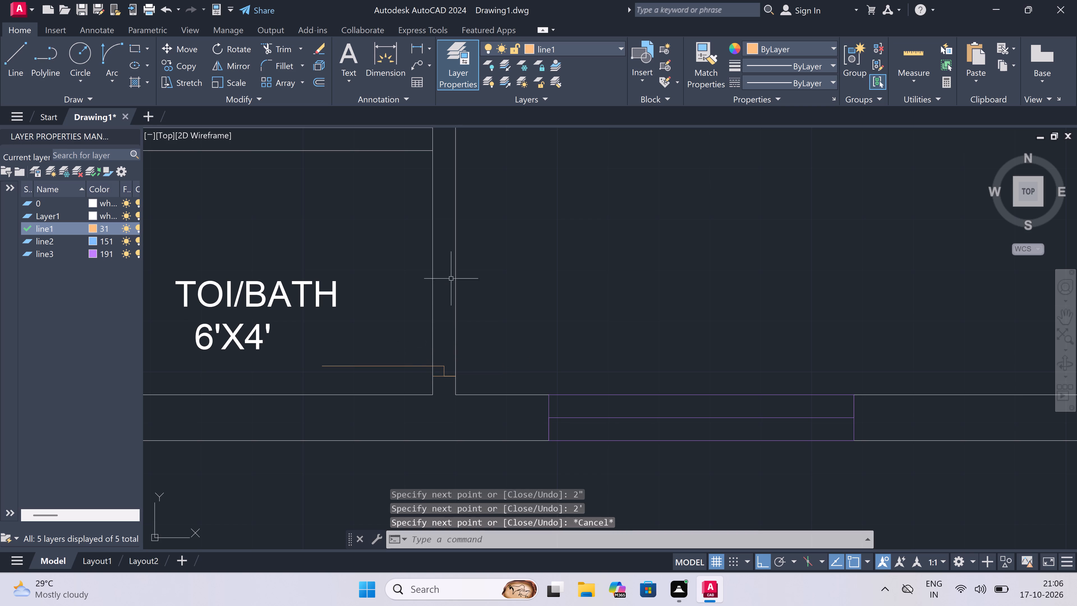
pyautogui.click(433, 274)
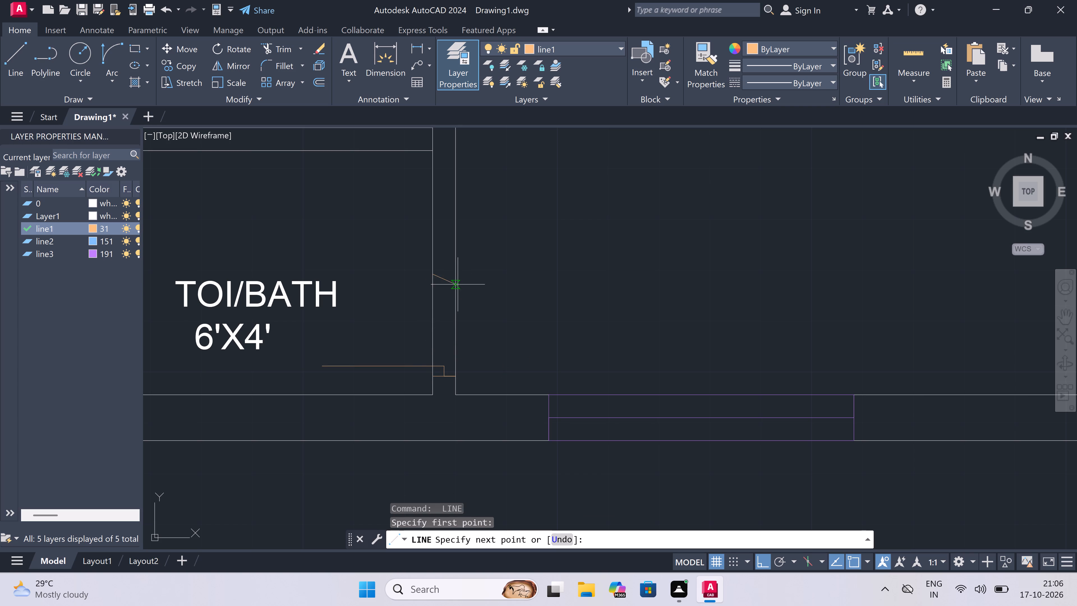
pyautogui.click(457, 278)
pyautogui.click(447, 278)
pyautogui.write('2"')
pyautogui.press('space')
pyautogui.press('Escape')
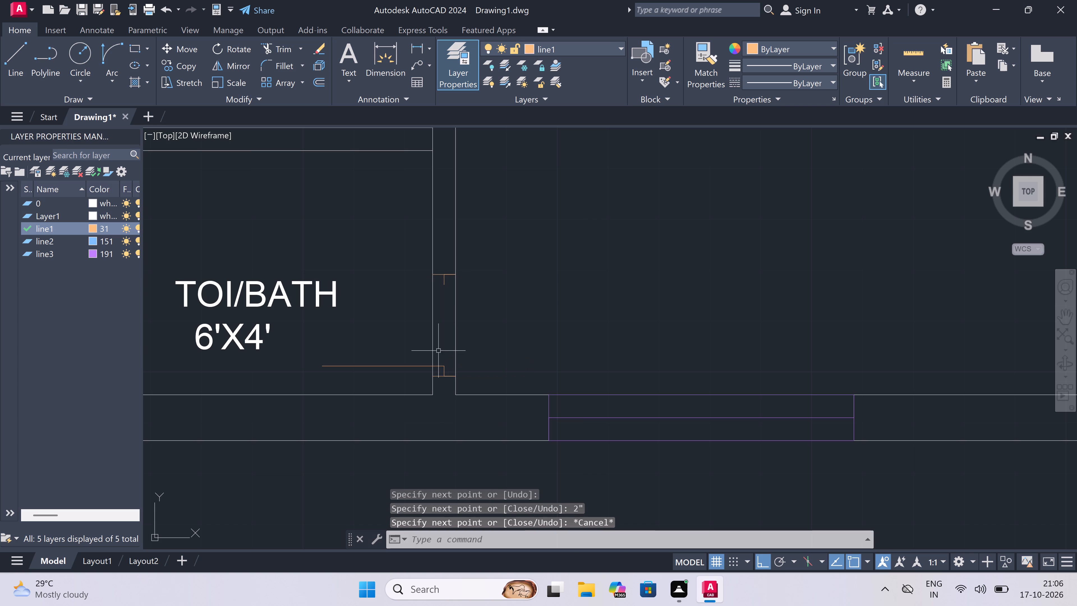
# Draw the southwest toilet door swing as a Start, End, Direction arc from the leaf's free end to the opposite jamb stub's end.
pyautogui.click(114, 47)
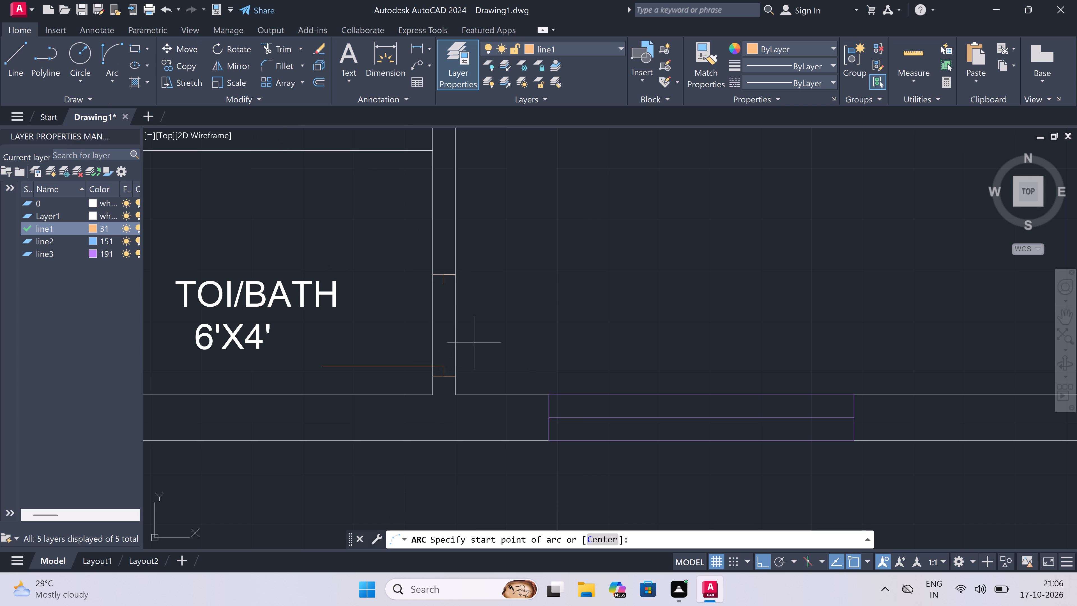
pyautogui.click(320, 370)
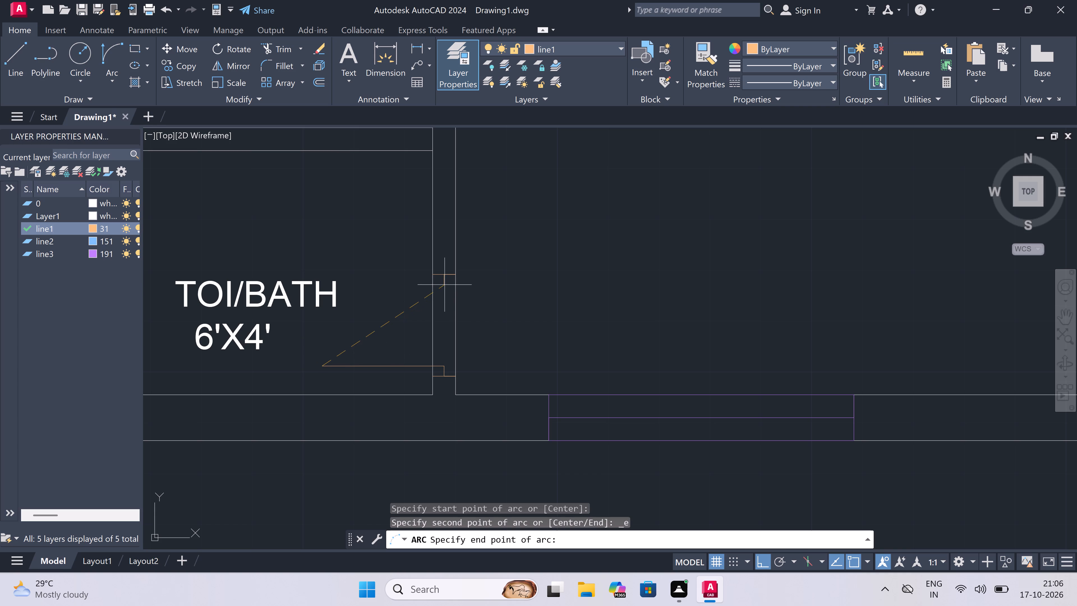
pyautogui.click(445, 283)
pyautogui.click(410, 247)
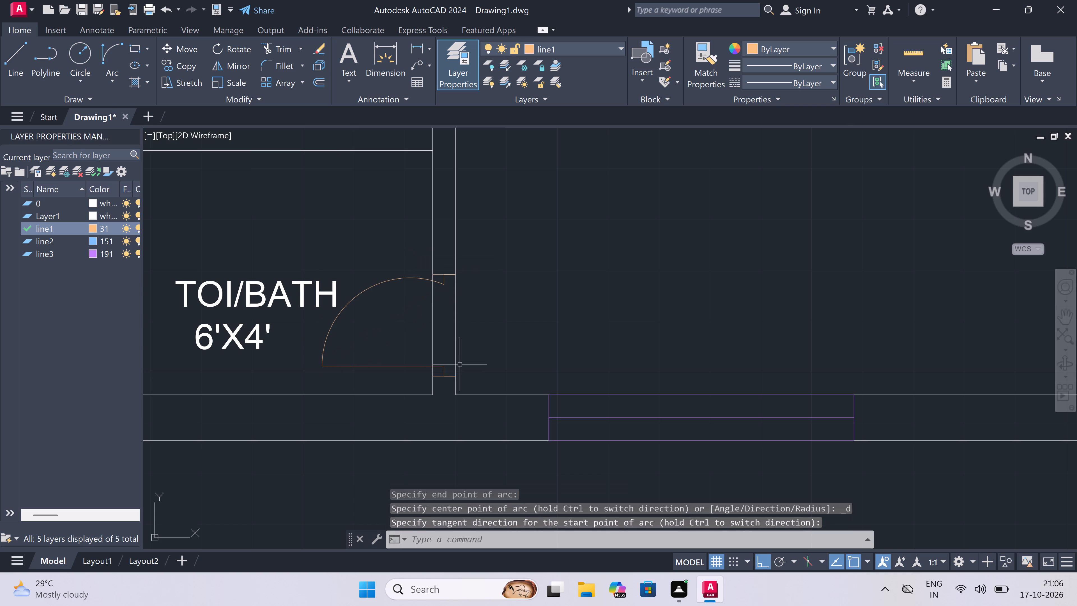
# Trim both partition lines across the southwest toilet door opening.
pyautogui.write('tr')
pyautogui.press('space')
pyautogui.click(421, 338)
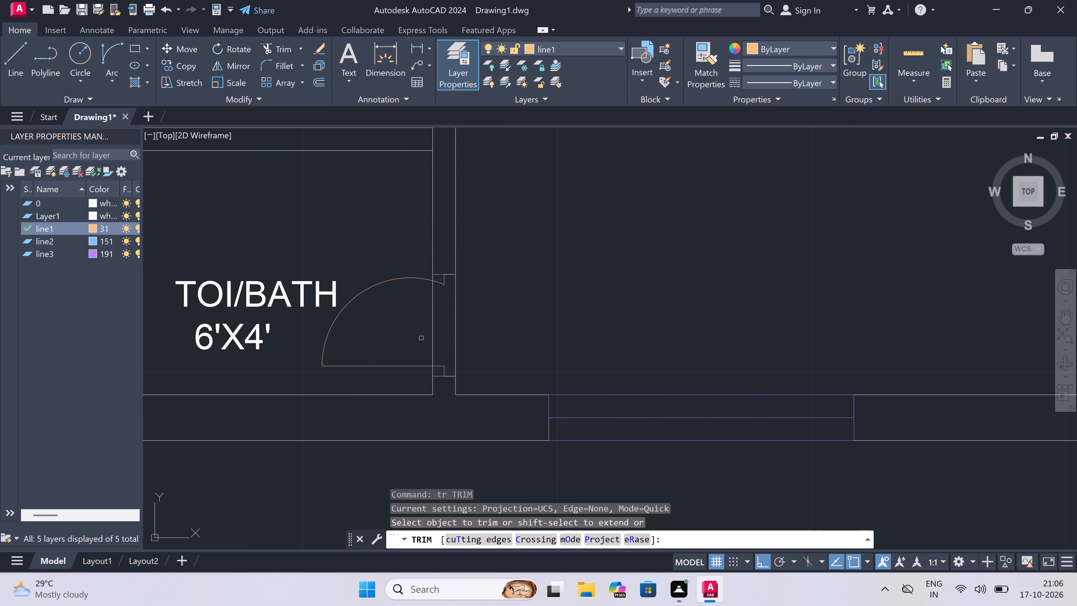
pyautogui.click(506, 345)
# Trim the wall-face segments crossing both ends of the southwest kitchen–toilet partition, opening its junctions with the bedroom partition and outer wall.
pyautogui.scroll(-2, 435, 332)
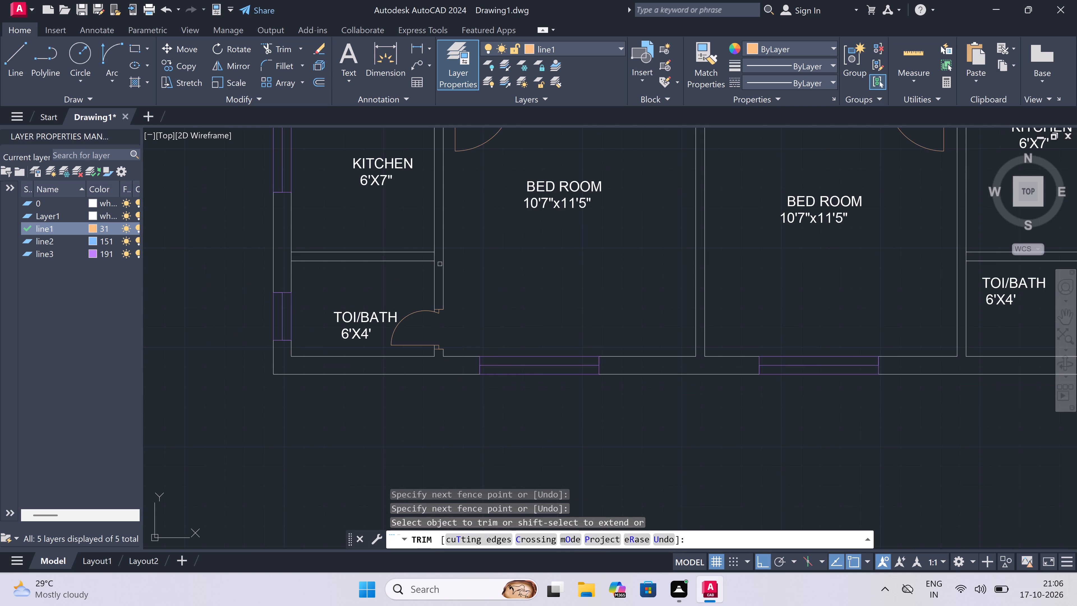
pyautogui.scroll(1, 439, 240)
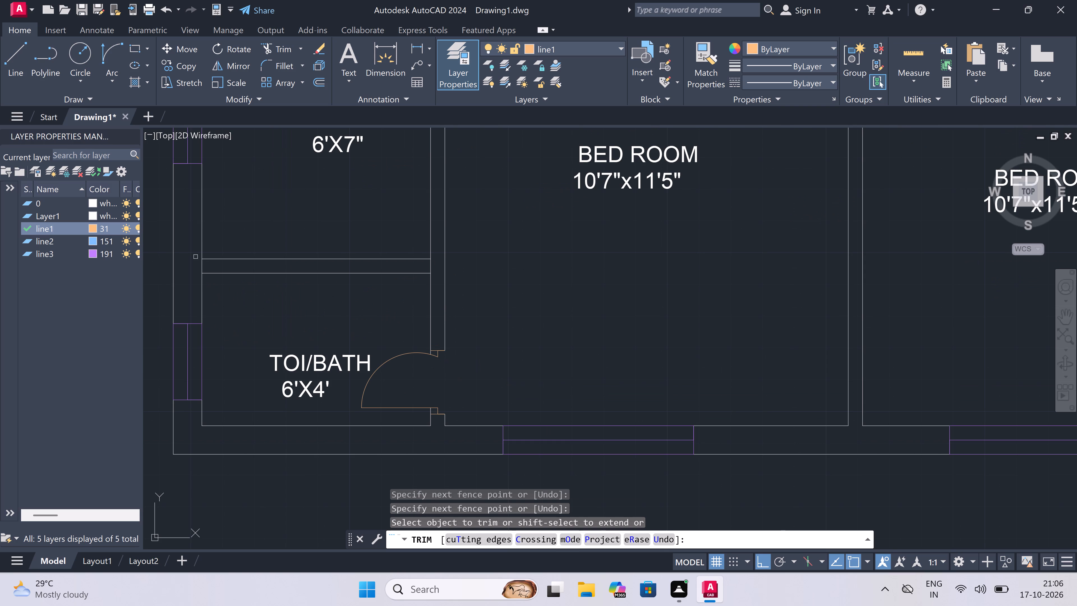
pyautogui.click(431, 271)
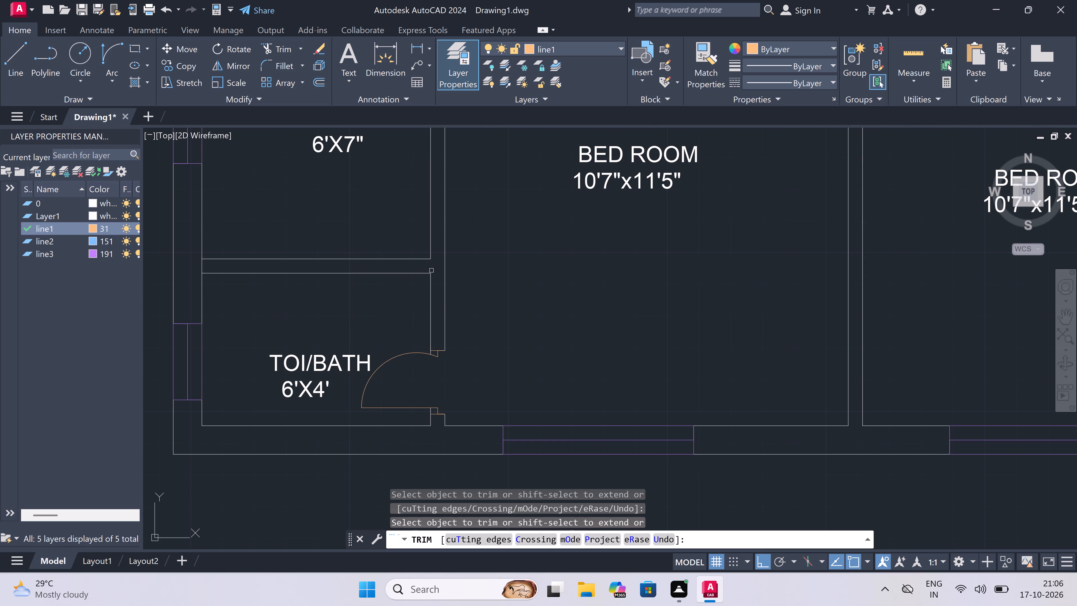
pyautogui.click(435, 268)
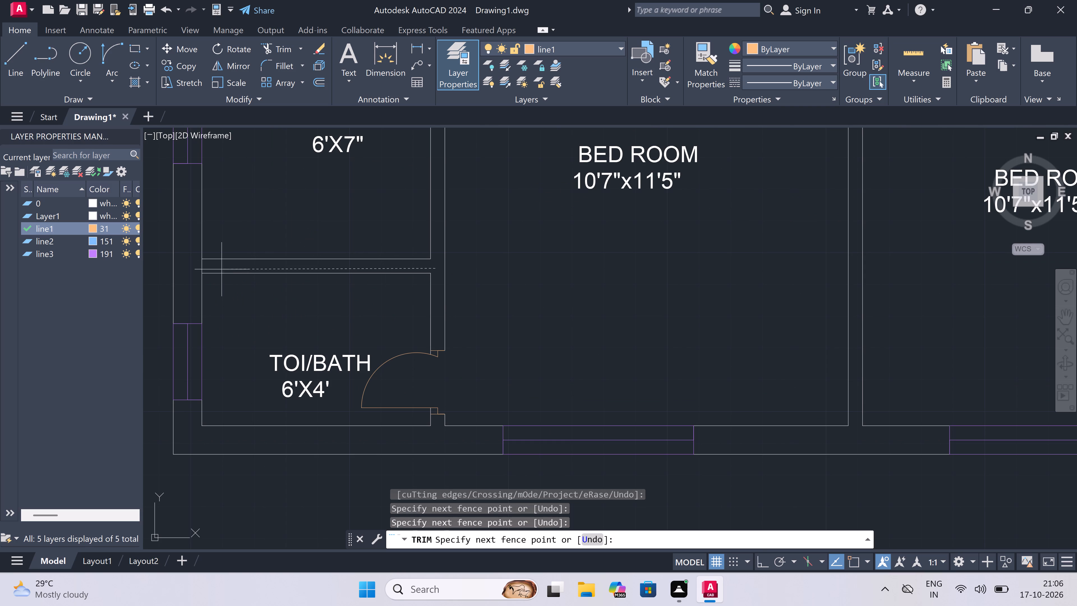
pyautogui.click(196, 268)
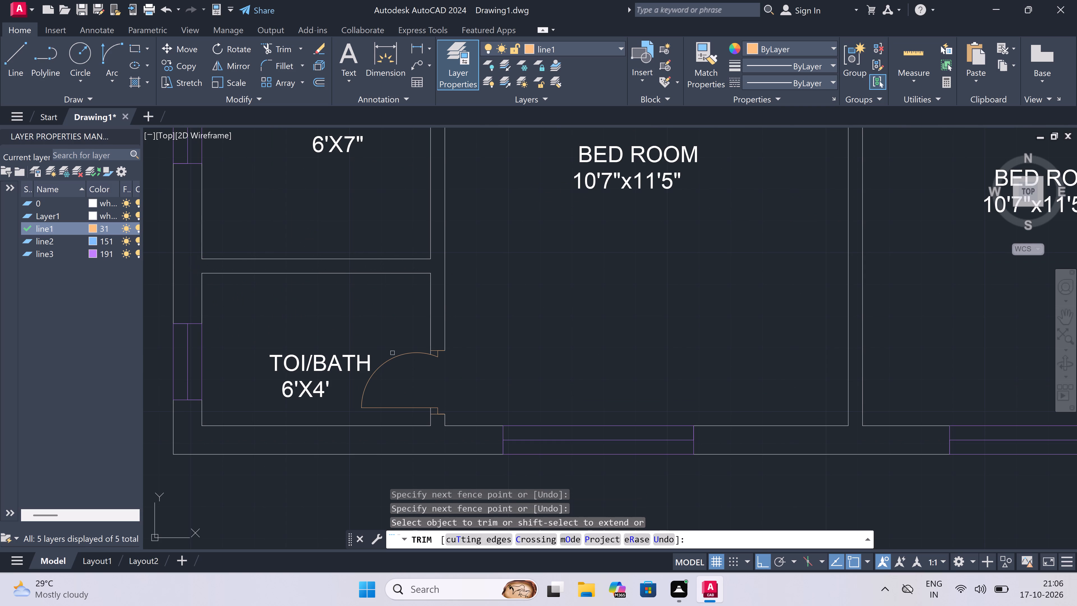
# Trim the bedroom partition's face segment where the southeast kitchen–toilet partition meets it.
pyautogui.scroll(-3, 381, 352)
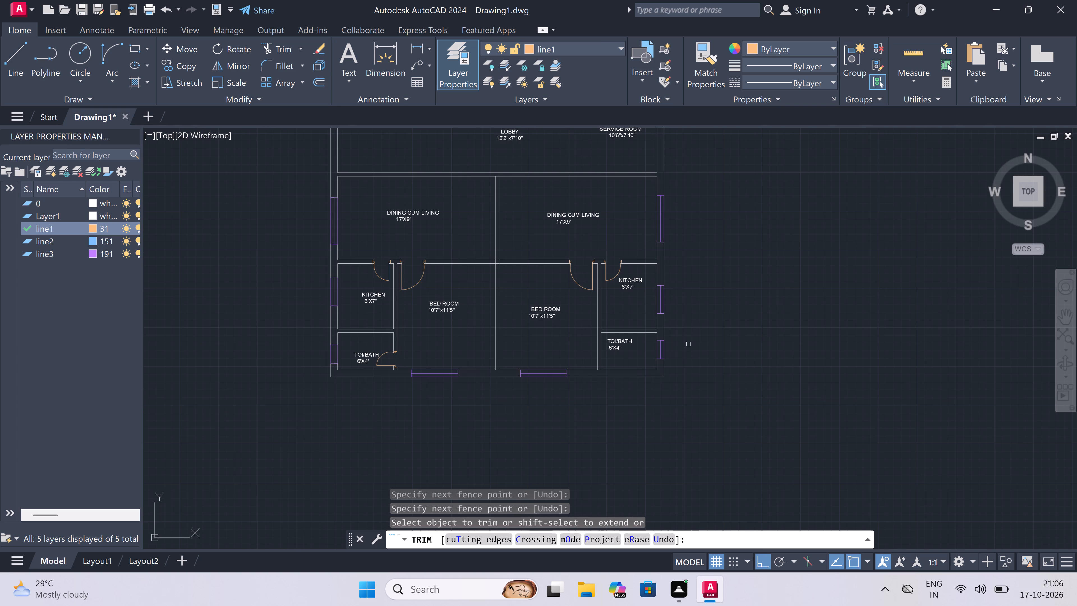
pyautogui.scroll(3, 599, 320)
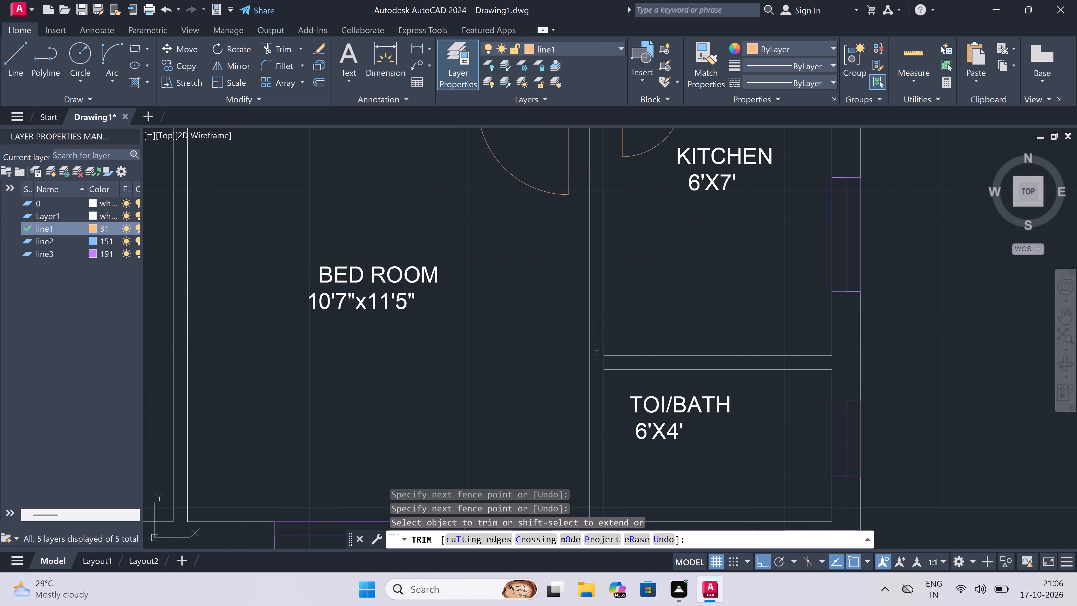
pyautogui.scroll(2, 598, 360)
pyautogui.click(599, 360)
pyautogui.click(619, 364)
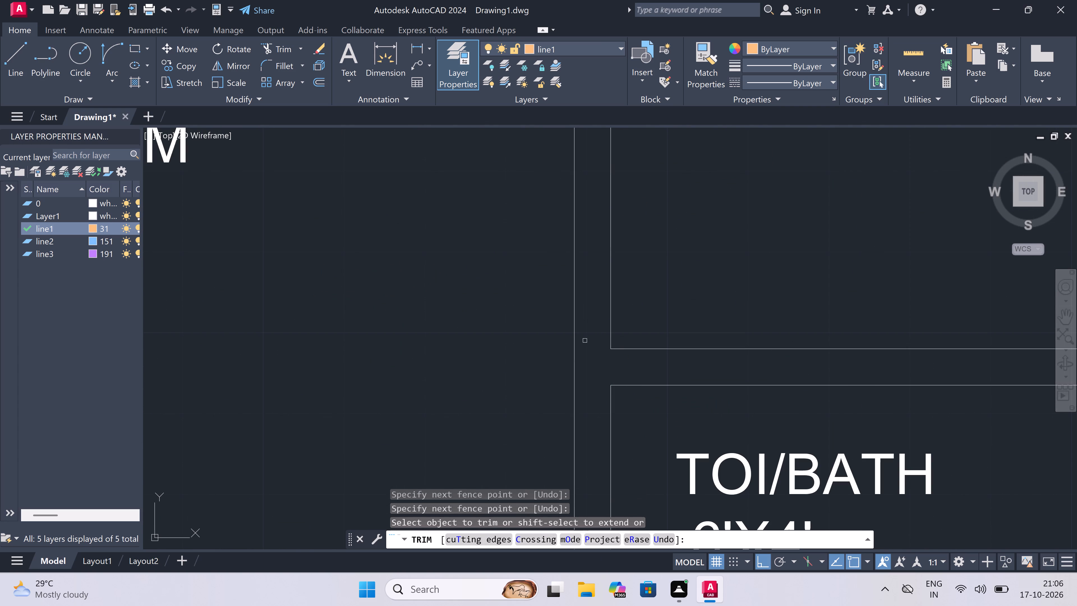
# Trim the crossing wall lines inside the central junction between the two southern dining rooms and the two southern bedrooms.
pyautogui.scroll(-6, 535, 320)
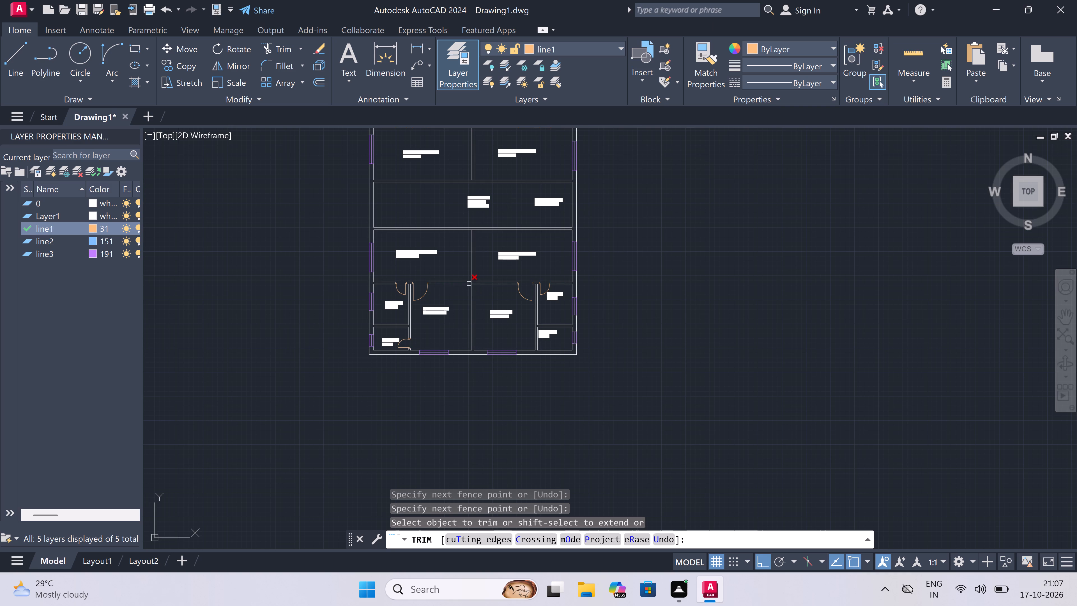
pyautogui.scroll(6, 469, 282)
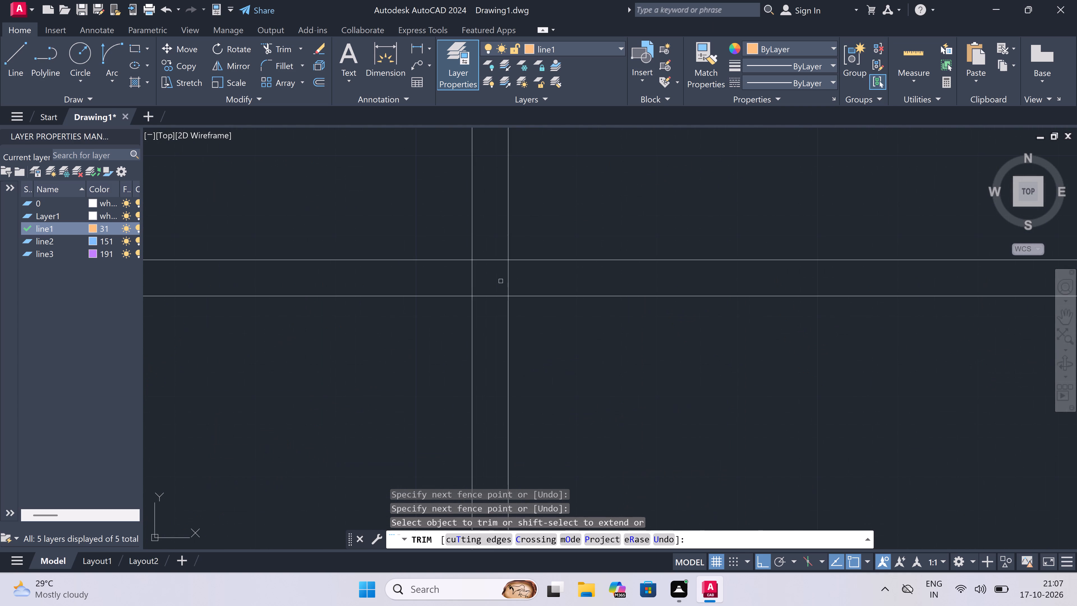
pyautogui.click(492, 313)
pyautogui.doubleClick(491, 238)
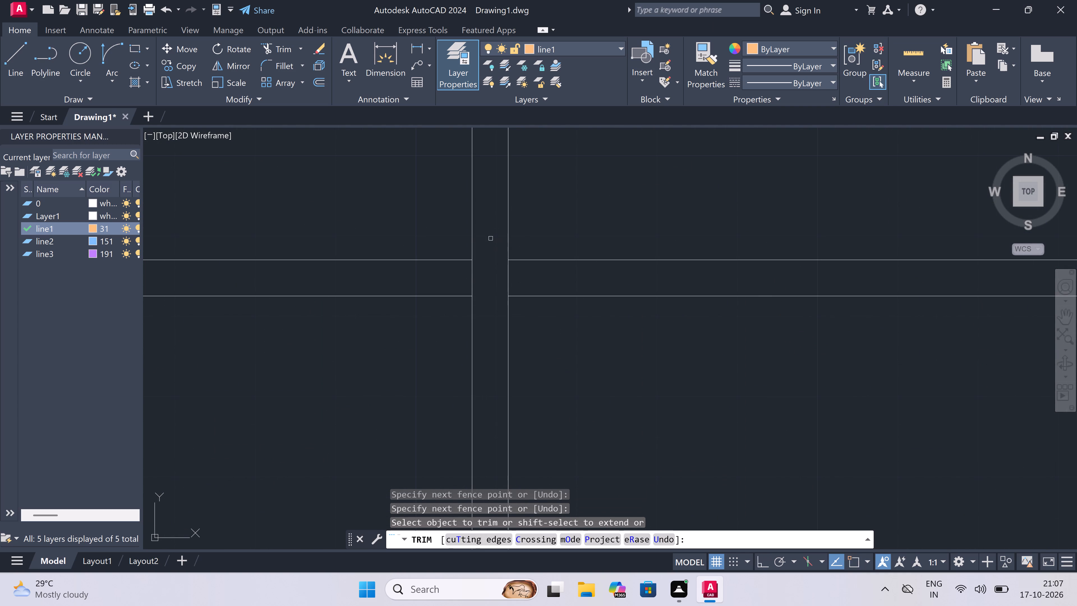
pyautogui.click(511, 276)
pyautogui.click(441, 274)
# Trim the common lobby wall's lower face segment where the party wall between the two southern dining rooms meets it.
pyautogui.scroll(-6, 466, 293)
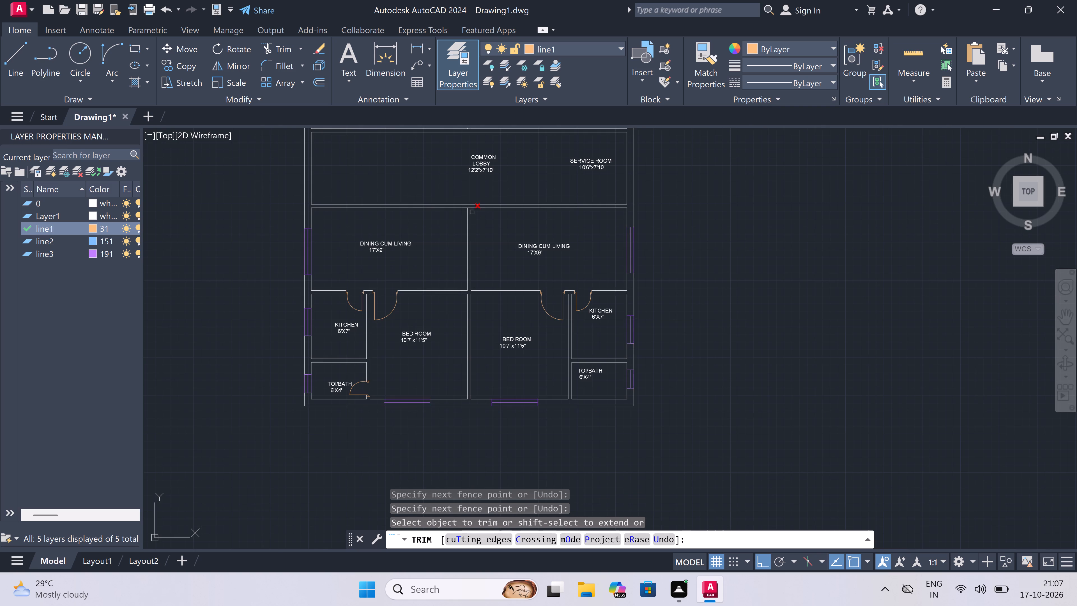
pyautogui.scroll(3, 468, 208)
pyautogui.click(468, 207)
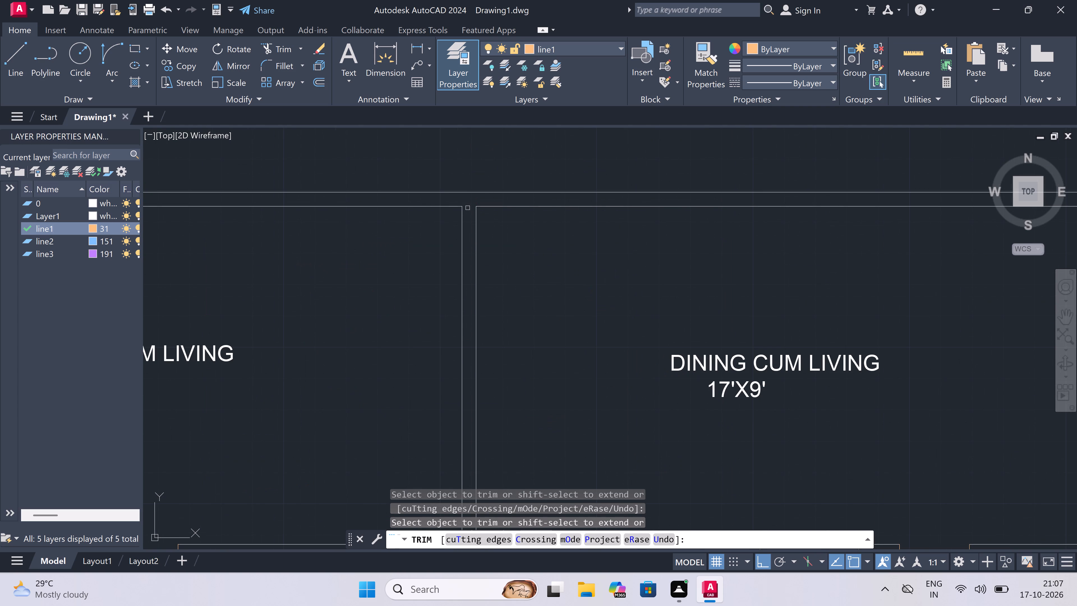
pyautogui.press('Escape')
# Draw the southeast apartment entrance door's jamb line across the lobby wall near the party wall, with a 2" stub and 3' leaf into the dining room.
pyautogui.write('l')
pyautogui.press('space')
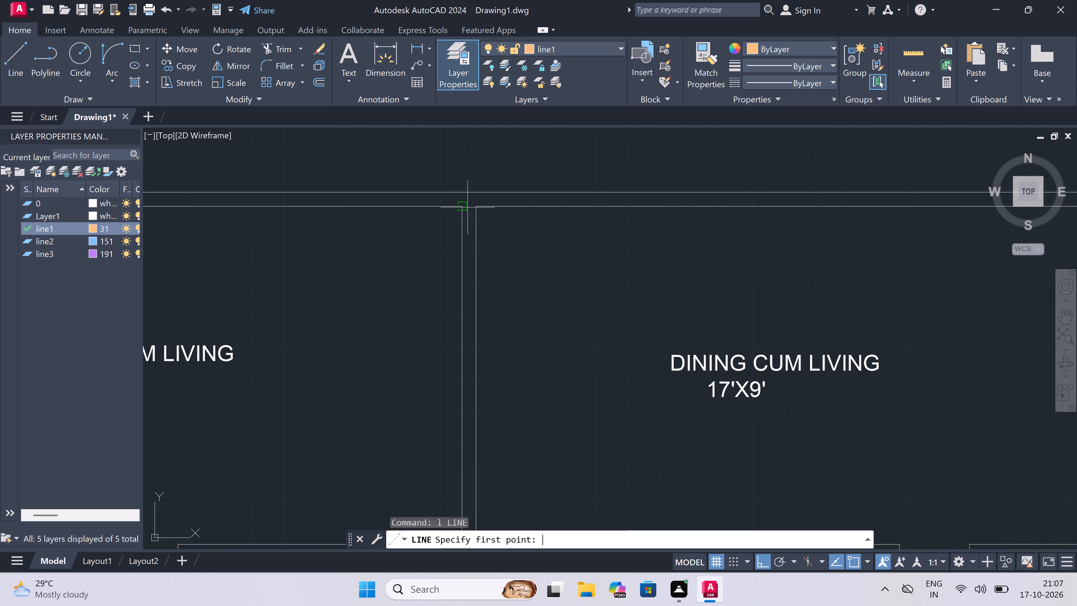
pyautogui.scroll(2, 475, 190)
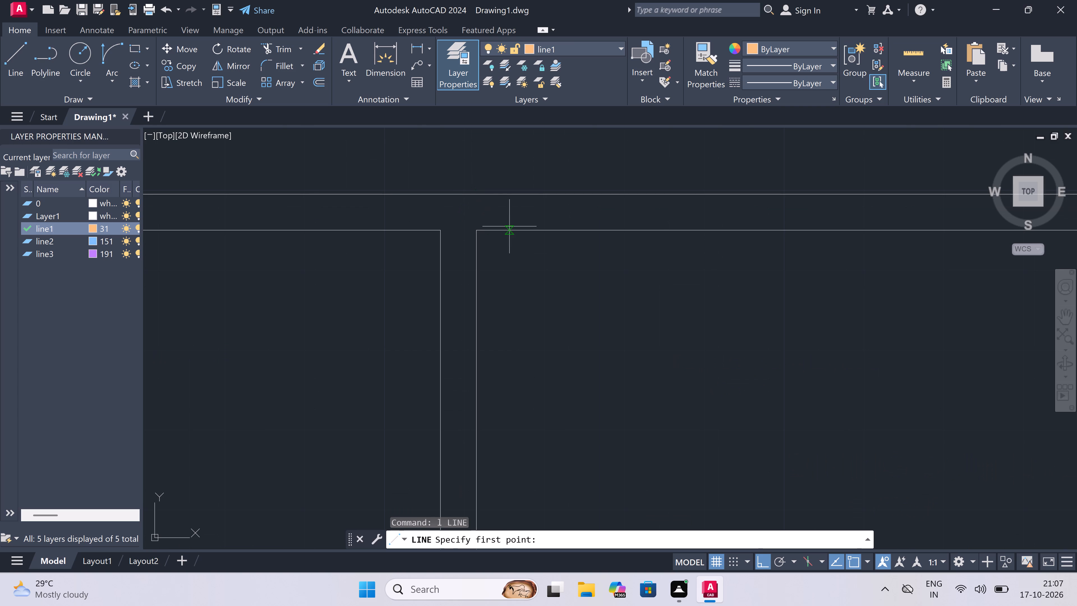
pyautogui.click(509, 227)
pyautogui.click(509, 191)
pyautogui.click(511, 213)
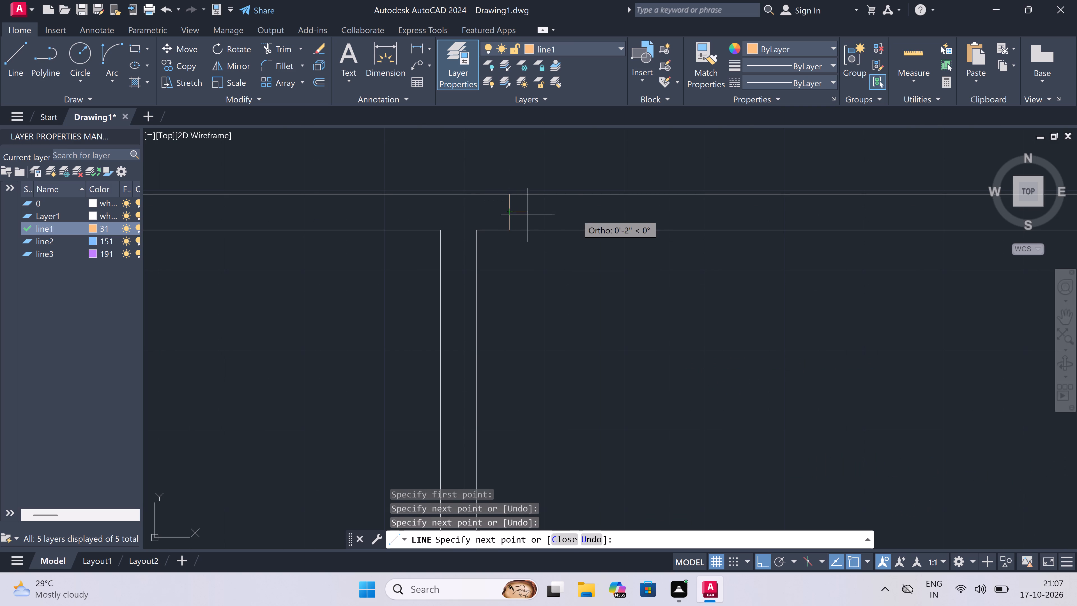
pyautogui.write('2"')
pyautogui.press('space')
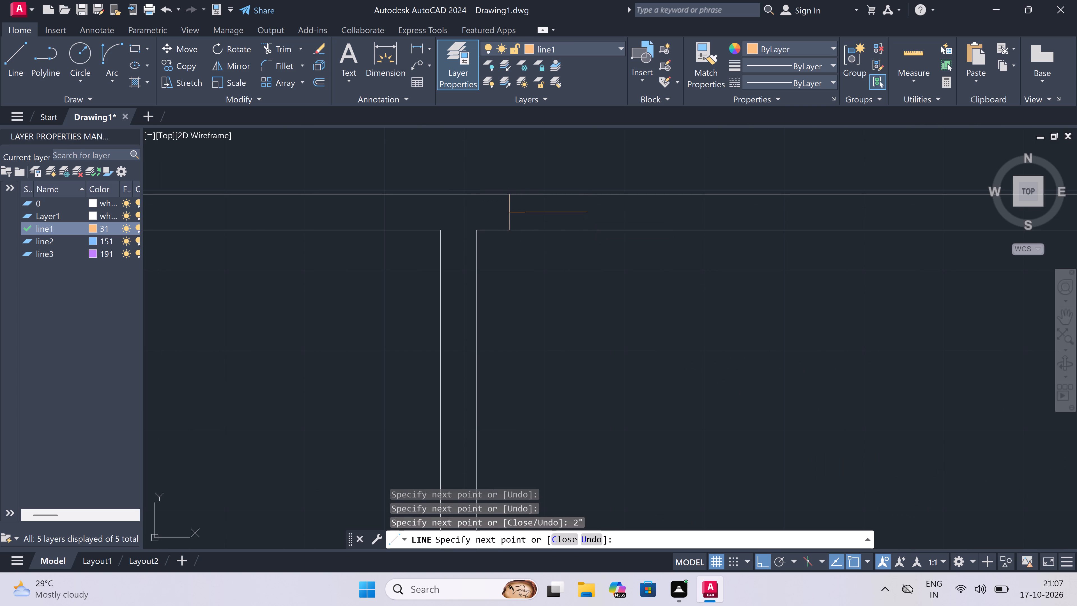
pyautogui.write("3'")
pyautogui.press('space')
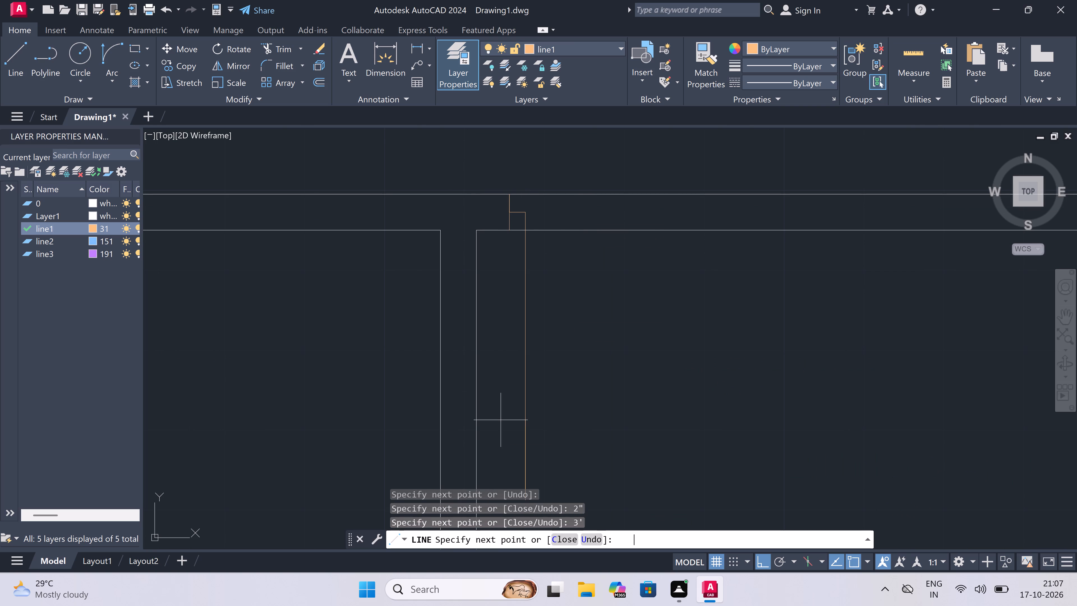
pyautogui.press('Escape')
# Draw the southeast entrance door's opposite jamb line across the lobby wall, with a 2" stub from its midpoint pointing toward the leaf.
pyautogui.press('space')
pyautogui.scroll(-4, 480, 243)
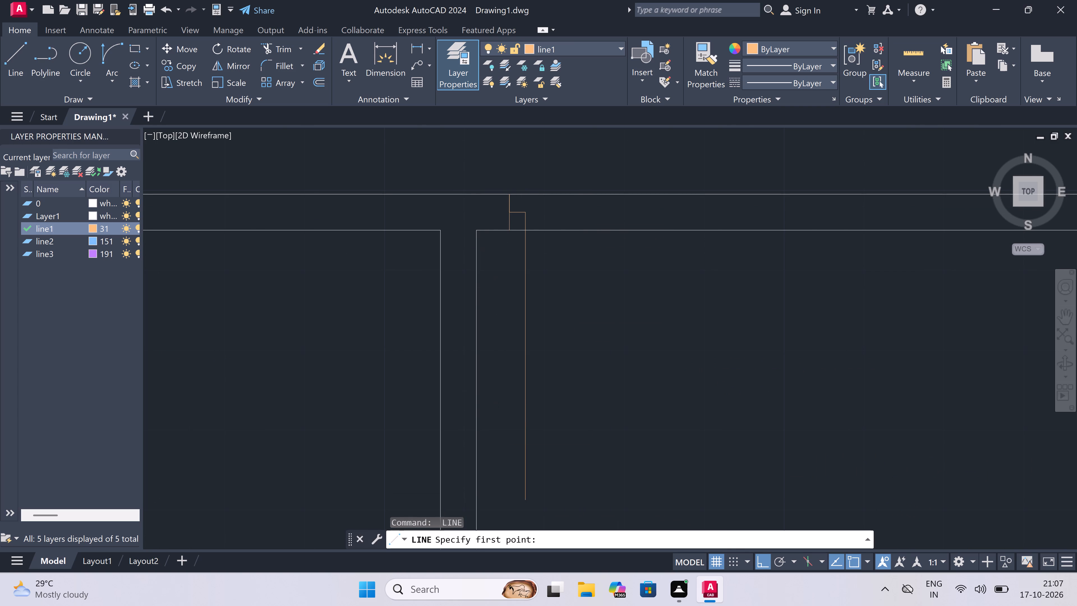
pyautogui.scroll(2, 542, 240)
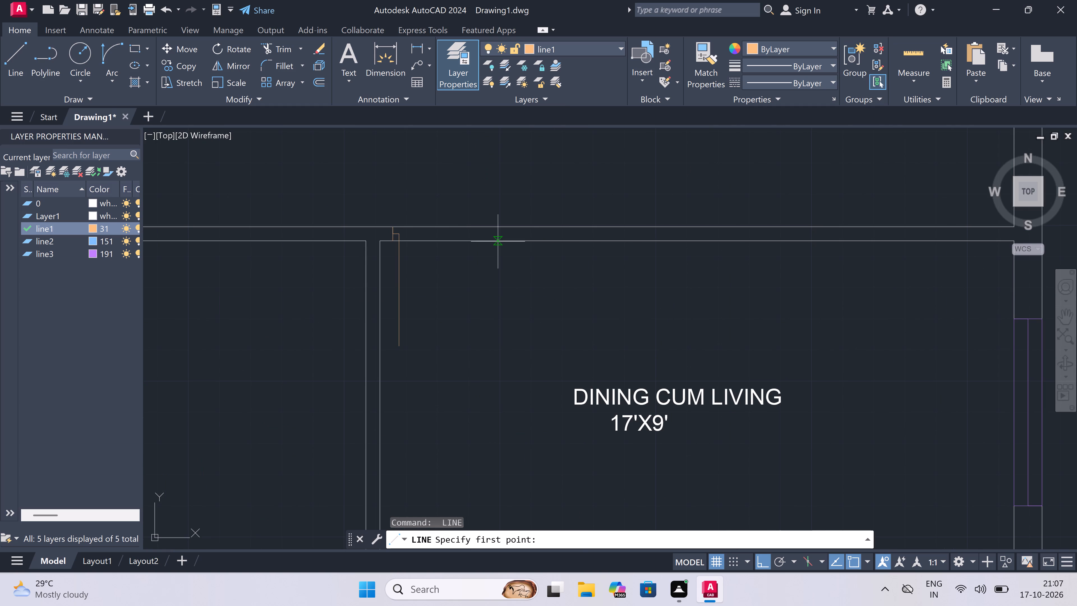
pyautogui.click(502, 226)
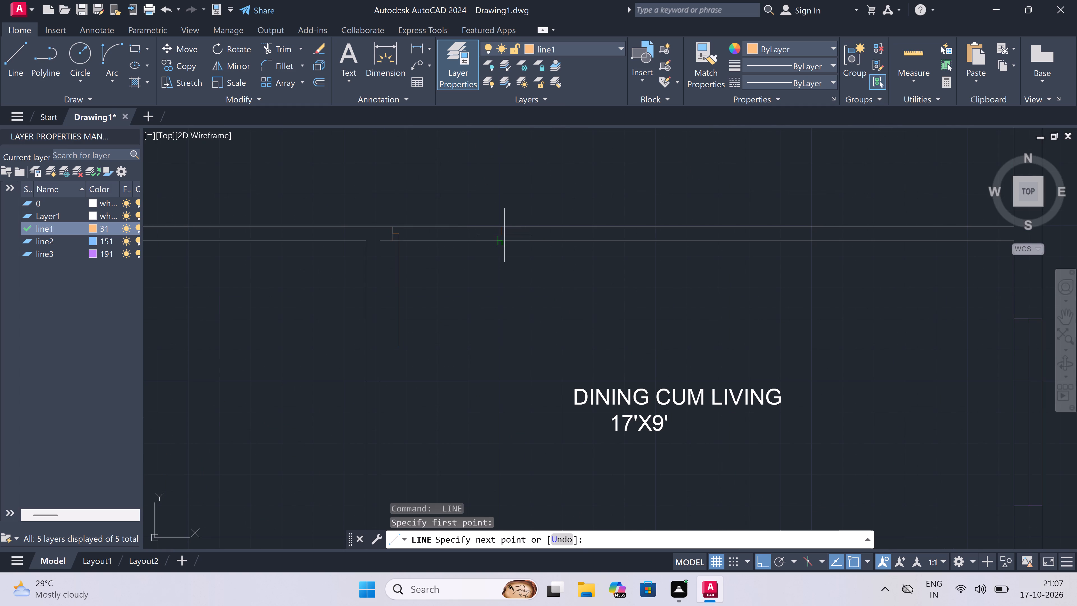
pyautogui.click(503, 233)
pyautogui.scroll(2, 498, 238)
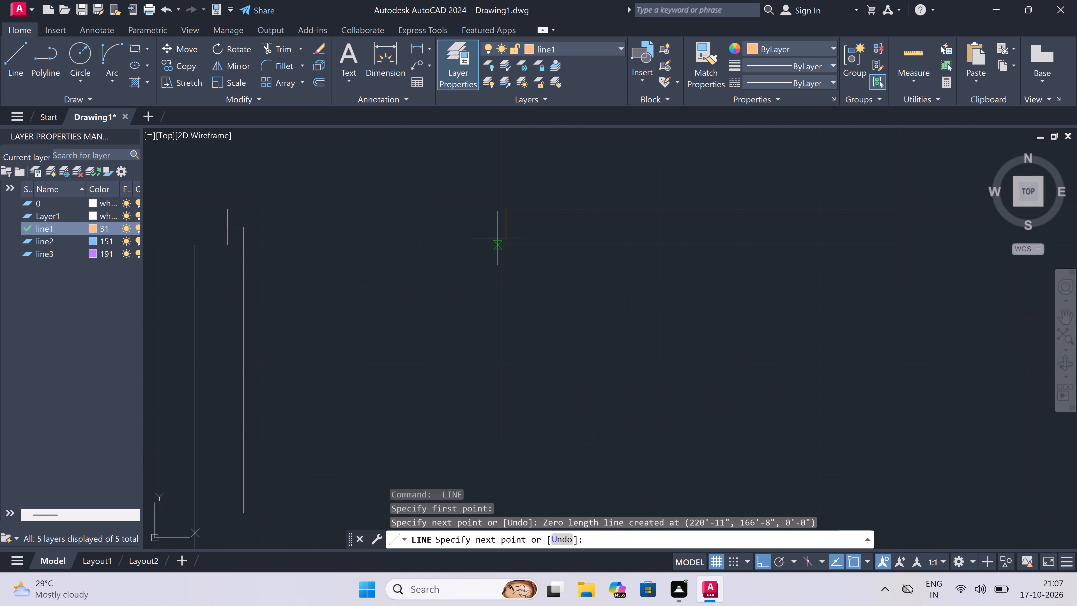
pyautogui.click(504, 245)
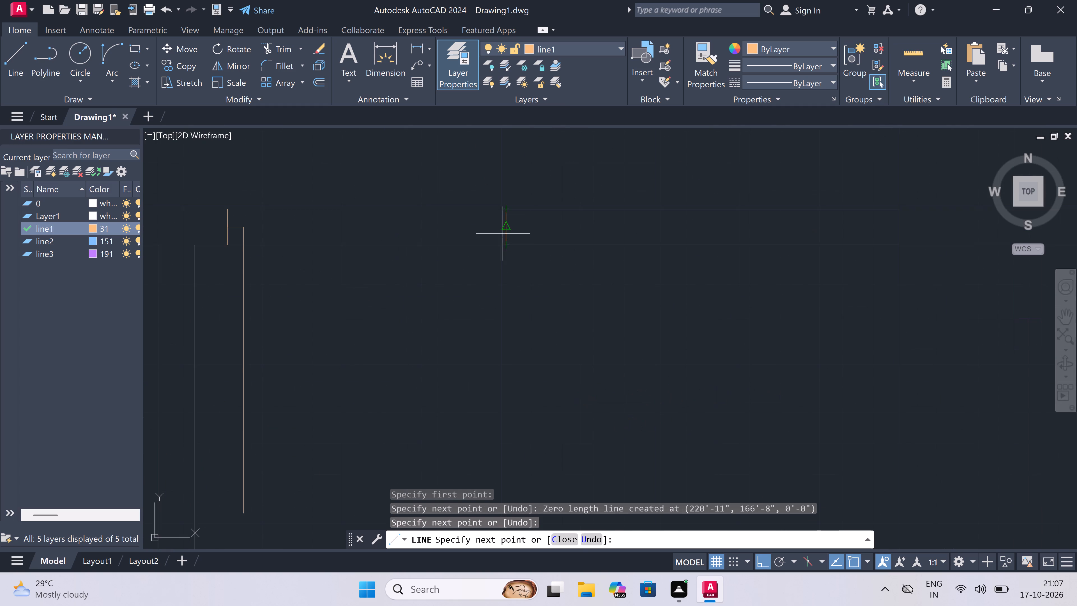
pyautogui.click(503, 230)
pyautogui.click(501, 230)
pyautogui.write('2"')
pyautogui.press('space')
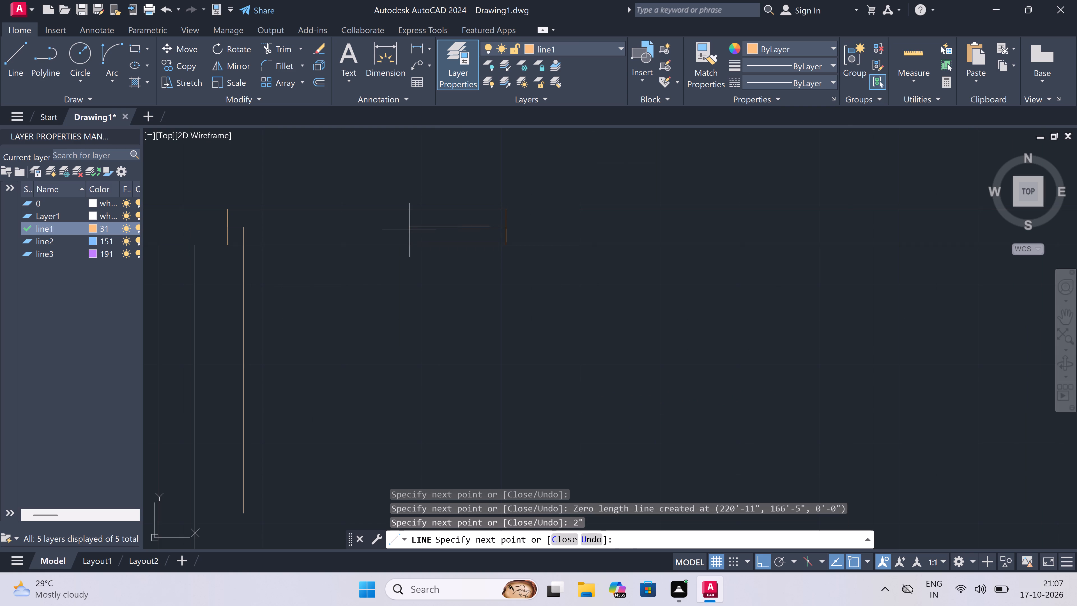
pyautogui.press('Escape')
# Draw the southeast entrance door swing as a Start, End, Direction arc from the 3' leaf's free end to the opposite jamb stub's end.
pyautogui.scroll(-1, 406, 223)
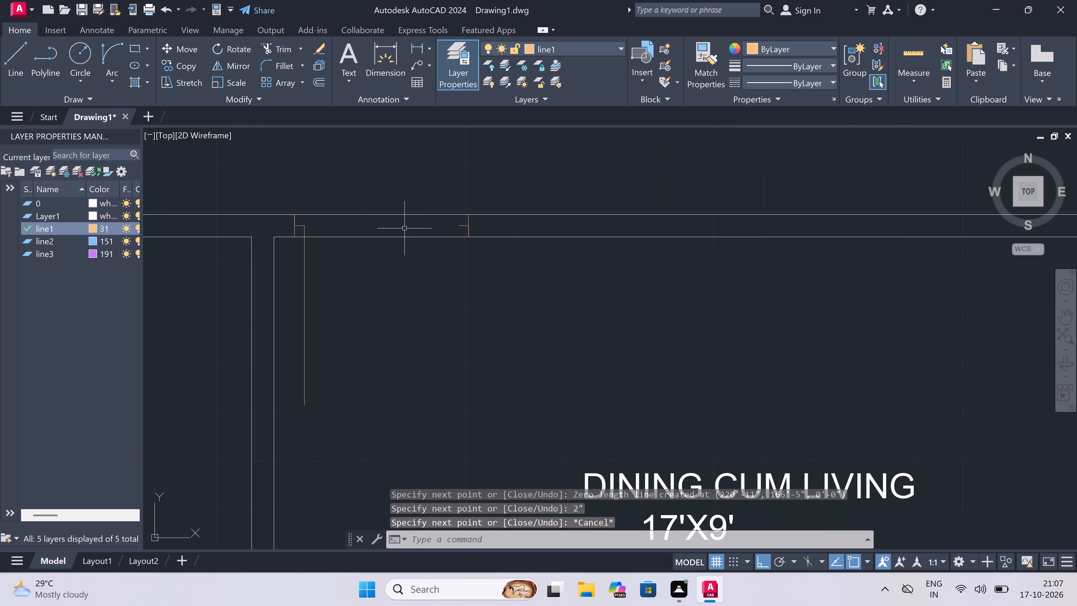
pyautogui.doubleClick(111, 49)
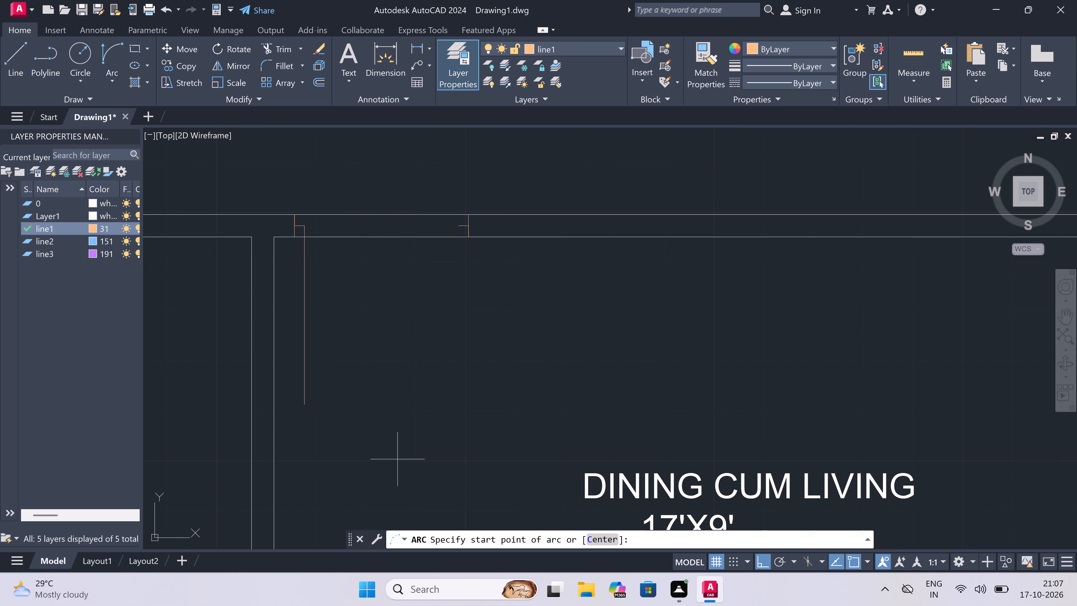
pyautogui.doubleClick(300, 408)
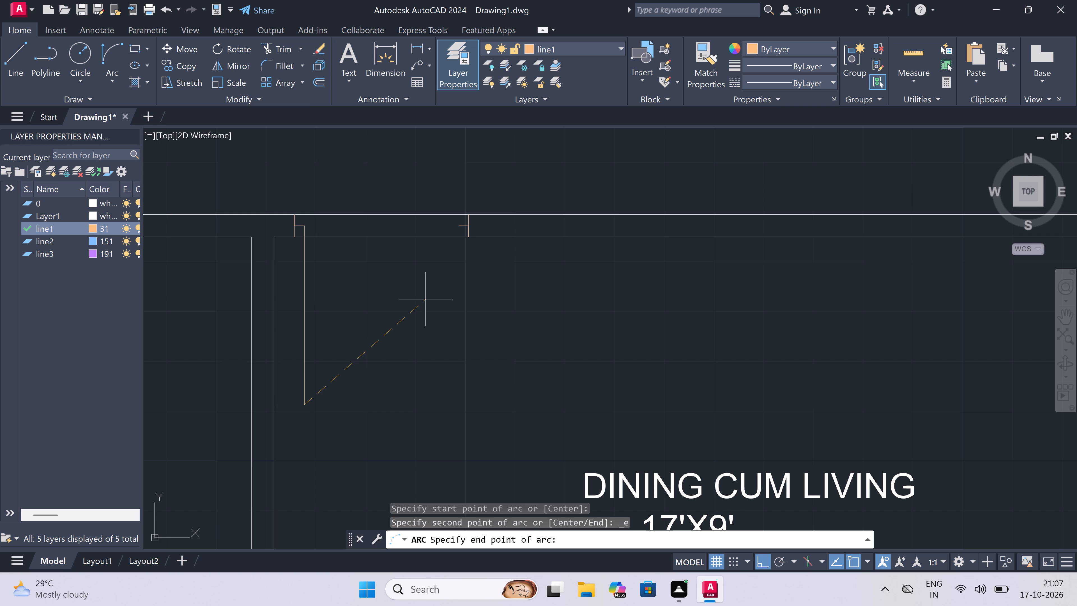
pyautogui.click(457, 225)
pyautogui.click(509, 332)
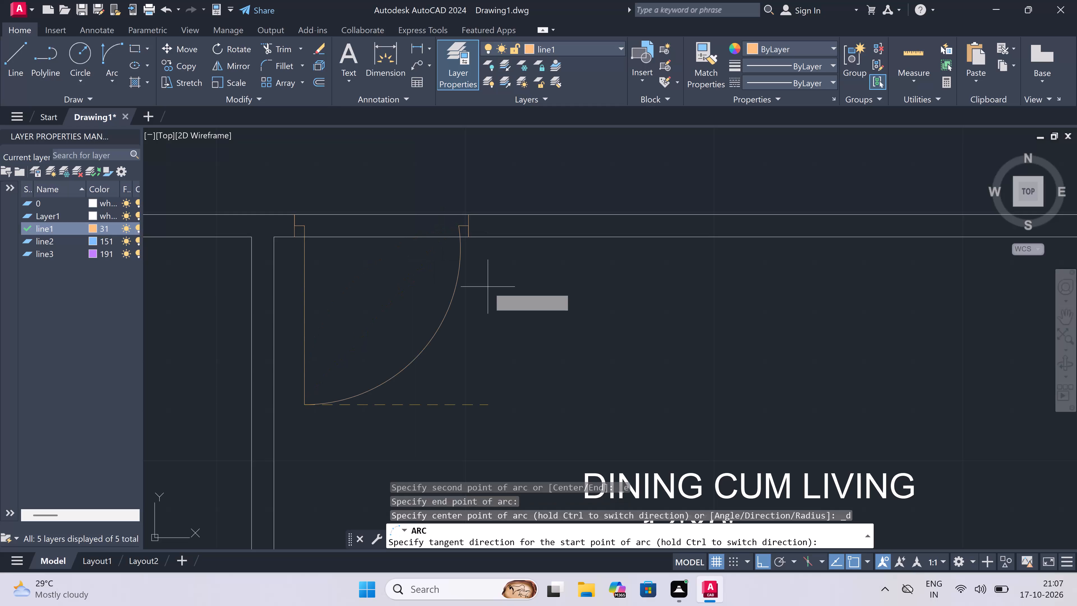
# Trim both lobby wall lines between the southeast entrance door's jambs to open the doorway.
pyautogui.press('t')
pyautogui.press('r')
pyautogui.press('space')
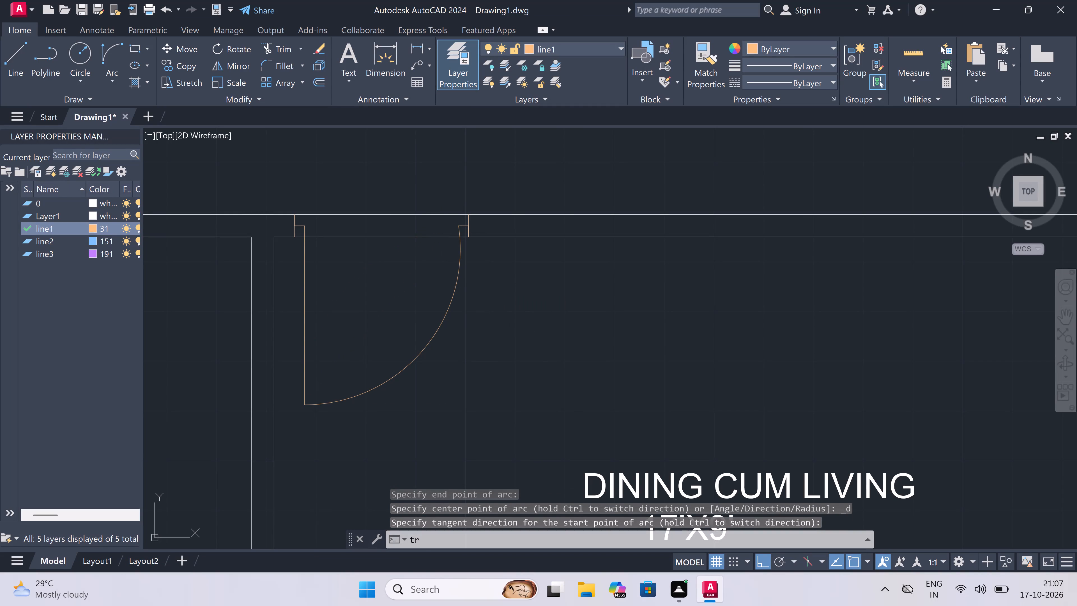
pyautogui.doubleClick(415, 184)
pyautogui.click(341, 319)
pyautogui.scroll(-3, 358, 300)
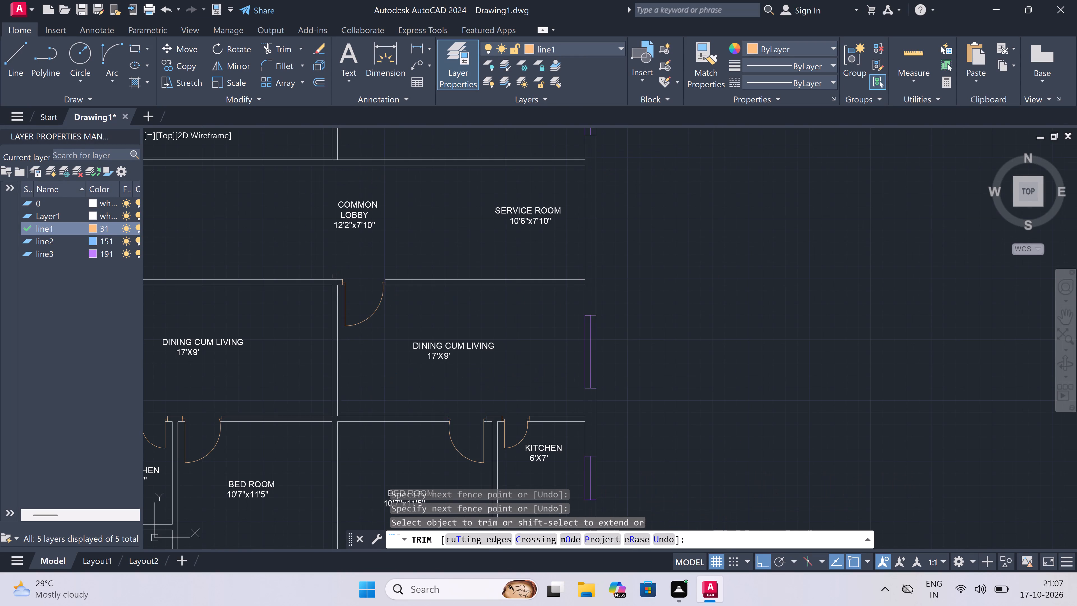
pyautogui.press('Escape')
# Draw the southwest apartment entrance door's jamb line across the lobby wall near the party wall, with a 2" stub and 3' leaf into the dining room.
pyautogui.scroll(-2, 421, 341)
pyautogui.scroll(3, 382, 322)
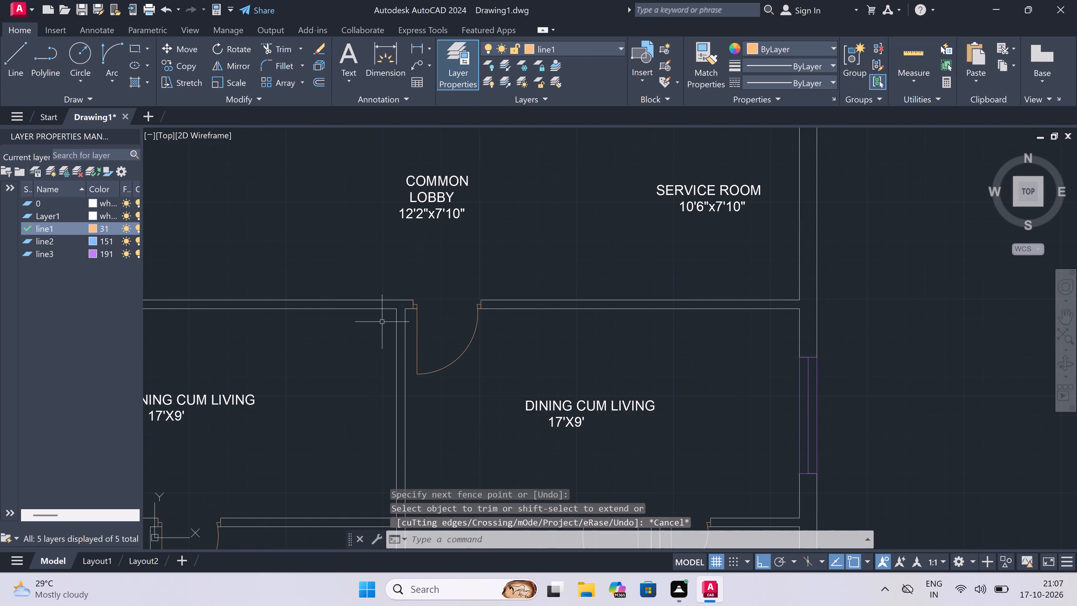
pyautogui.write('l')
pyautogui.press('space')
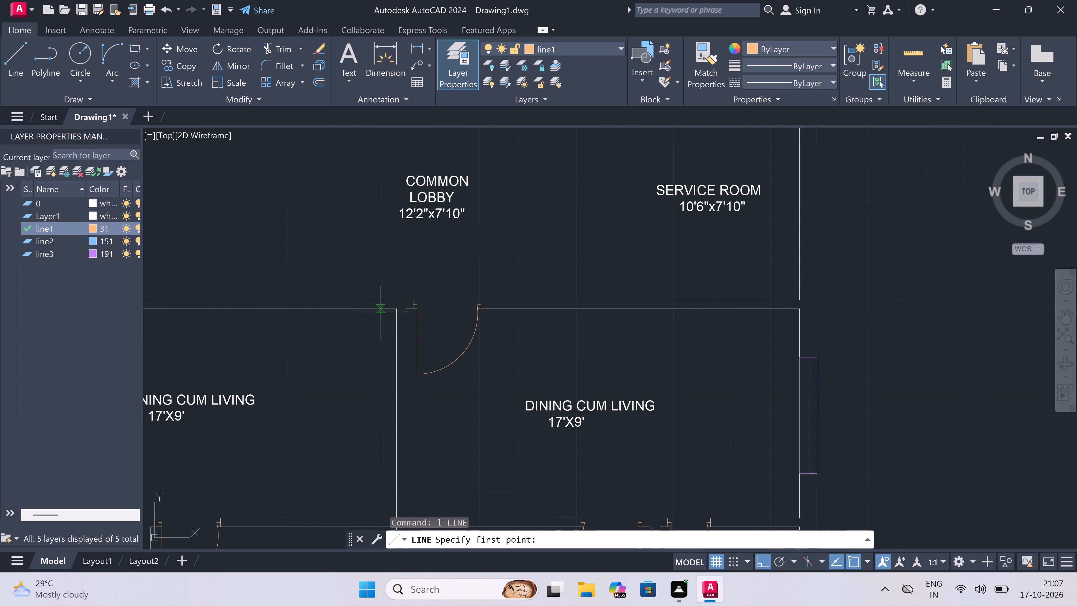
pyautogui.scroll(2, 379, 308)
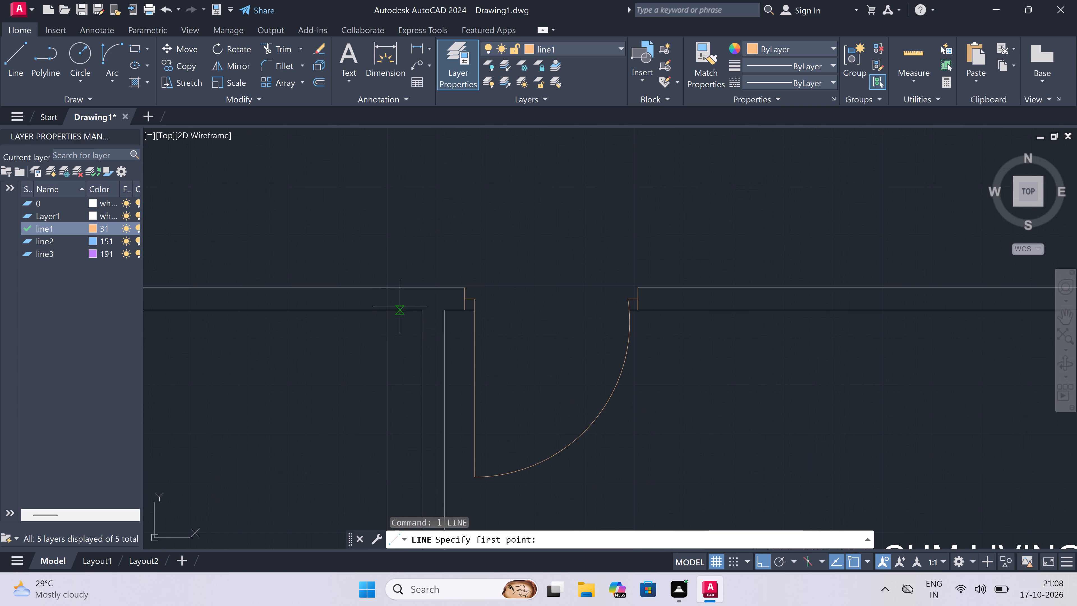
pyautogui.doubleClick(400, 307)
pyautogui.click(400, 289)
pyautogui.click(401, 297)
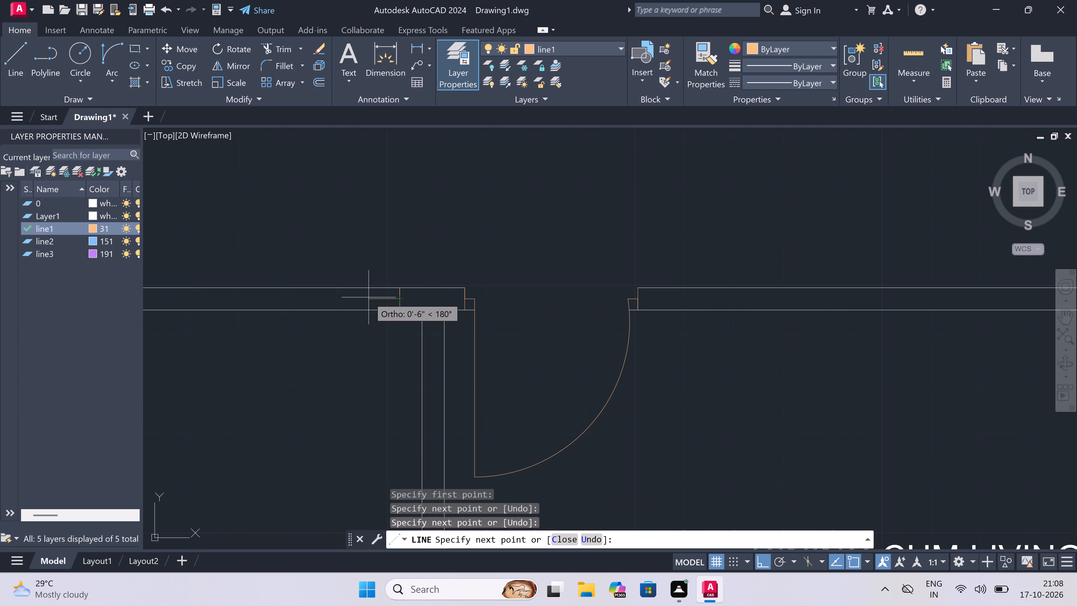
pyautogui.write('2"')
pyautogui.press('space')
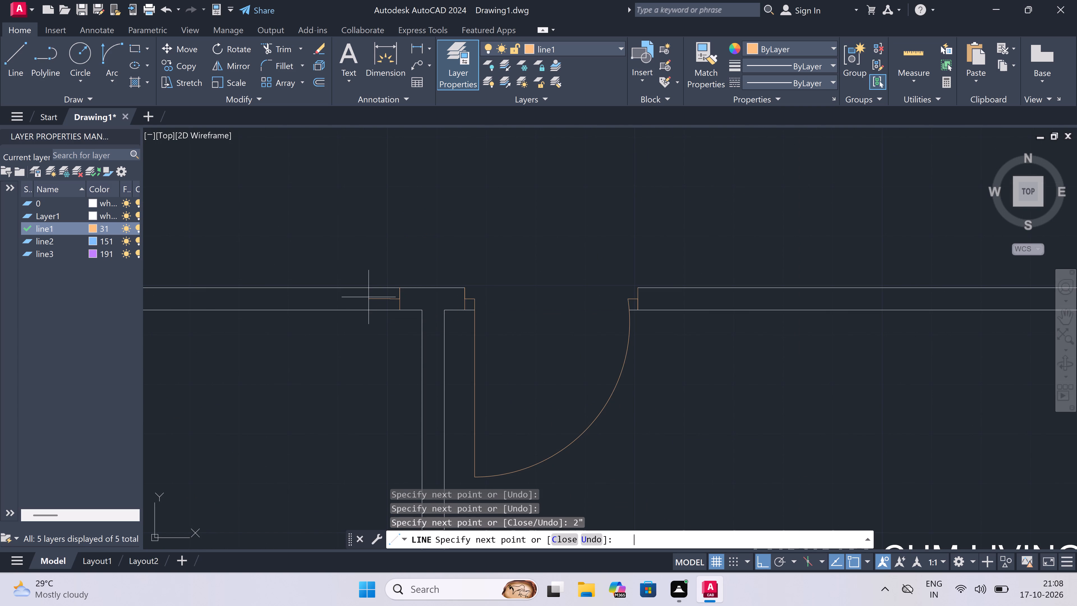
pyautogui.write("3'")
pyautogui.press('space')
pyautogui.press('Escape')
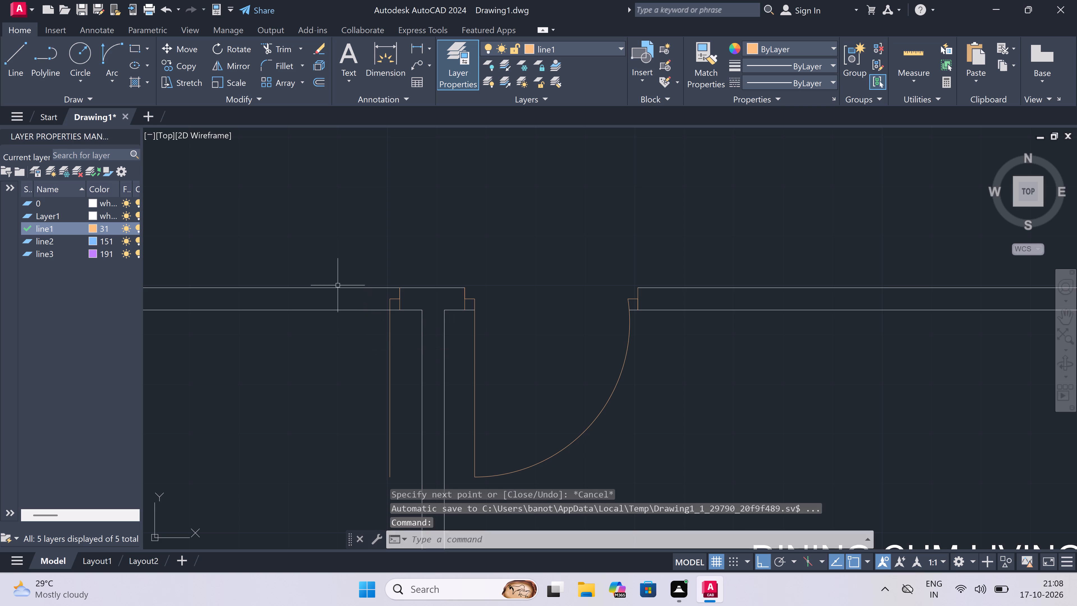
# Draw the southwest entrance door's opposite jamb line across the lobby wall, with a 2" stub from its midpoint pointing toward the leaf.
pyautogui.press('space')
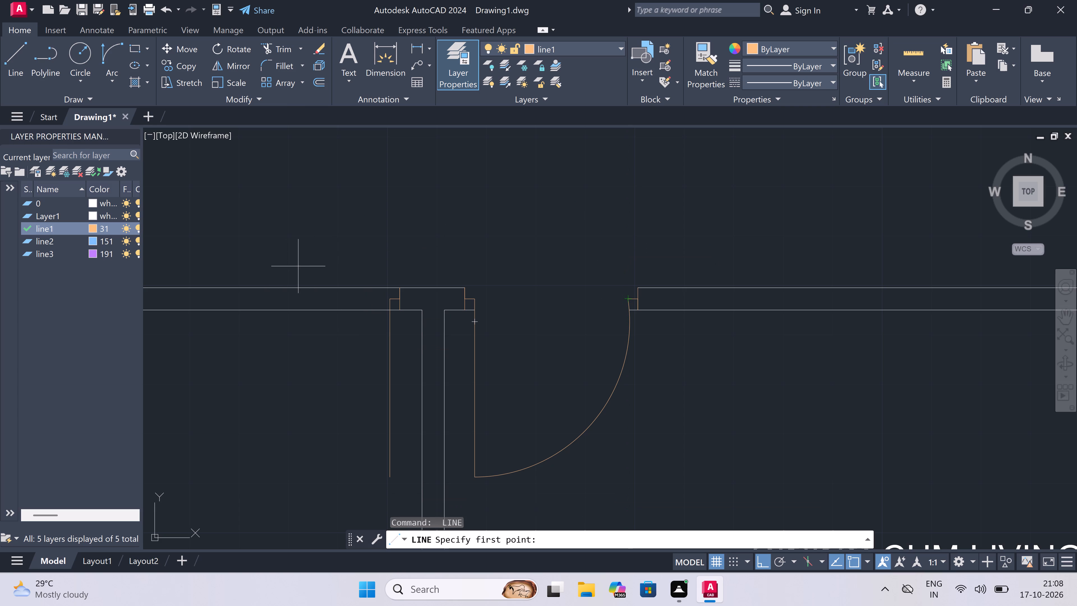
pyautogui.press('Escape')
pyautogui.press('space')
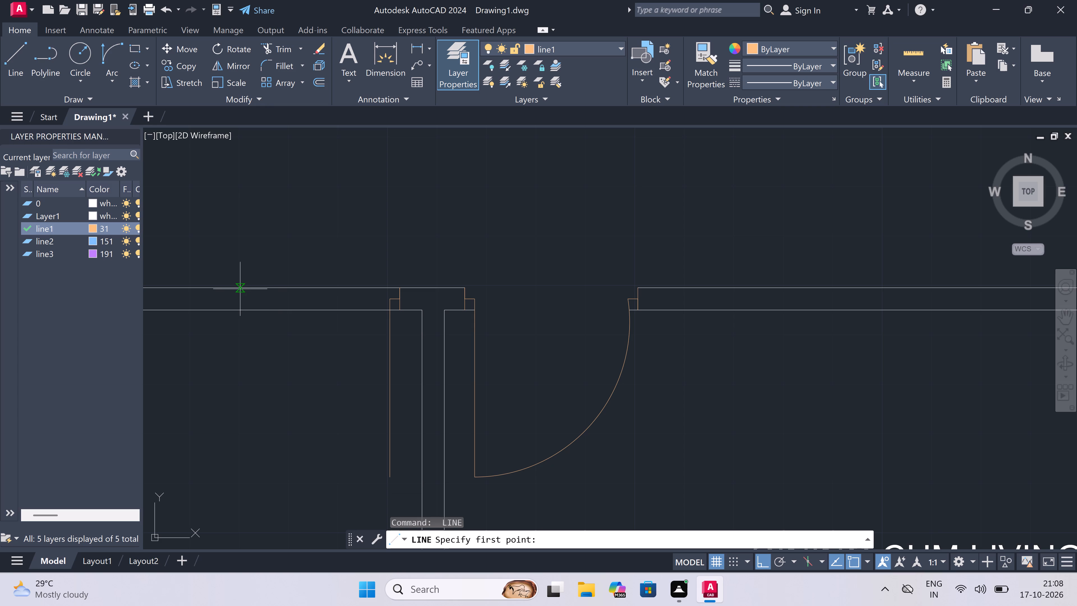
pyautogui.click(238, 289)
pyautogui.click(234, 311)
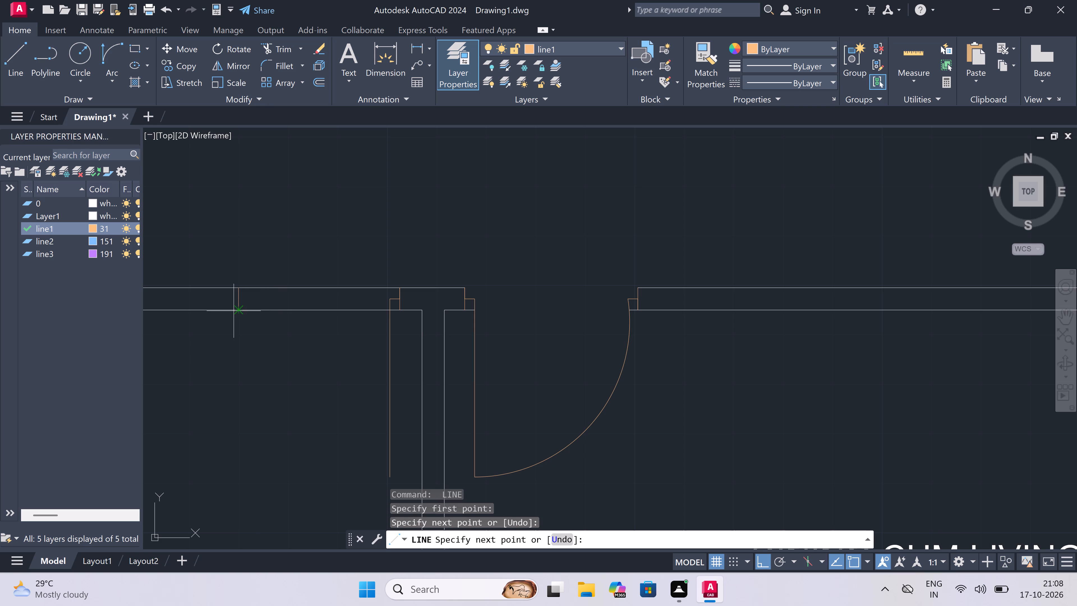
pyautogui.doubleClick(237, 300)
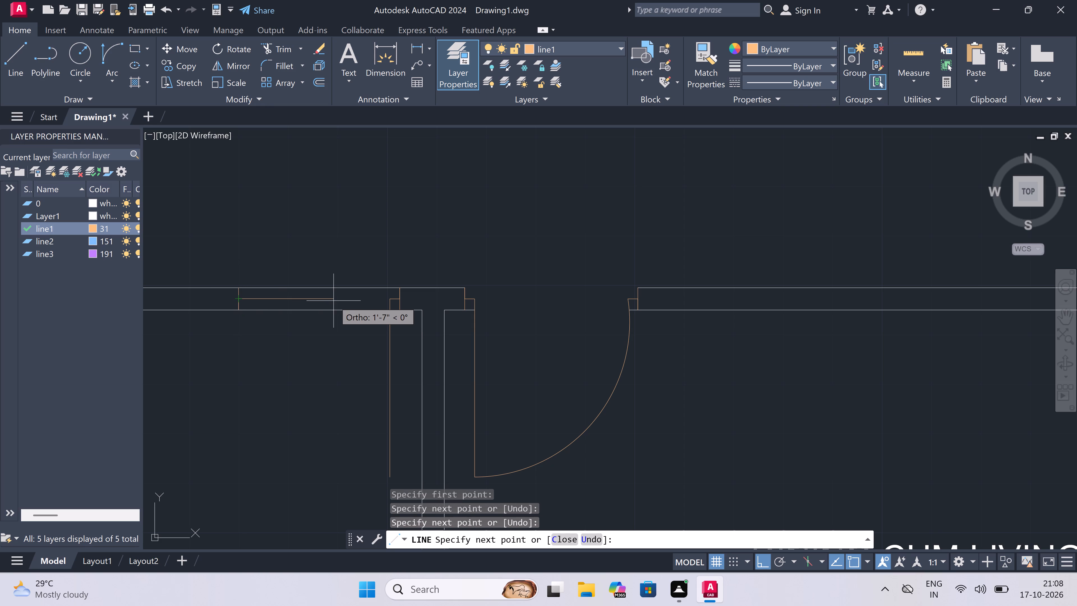
pyautogui.write('2"')
pyautogui.press('space')
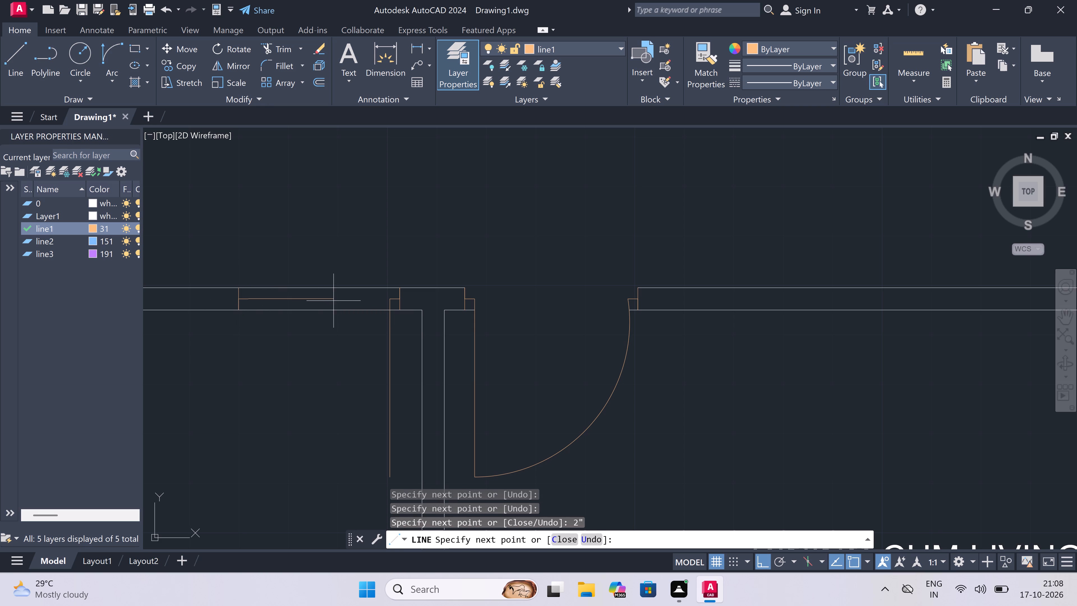
pyautogui.press('Escape')
# Draw the southwest entrance door swing as a Start, End, Direction arc from the 3' leaf's free end to the opposite jamb stub's end.
pyautogui.click(106, 50)
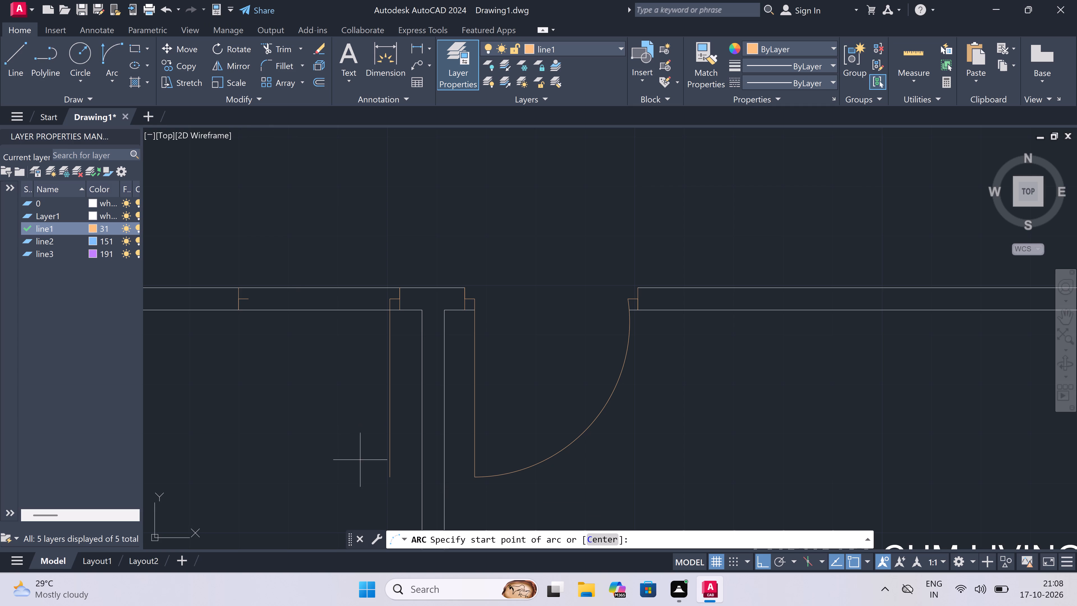
pyautogui.click(388, 472)
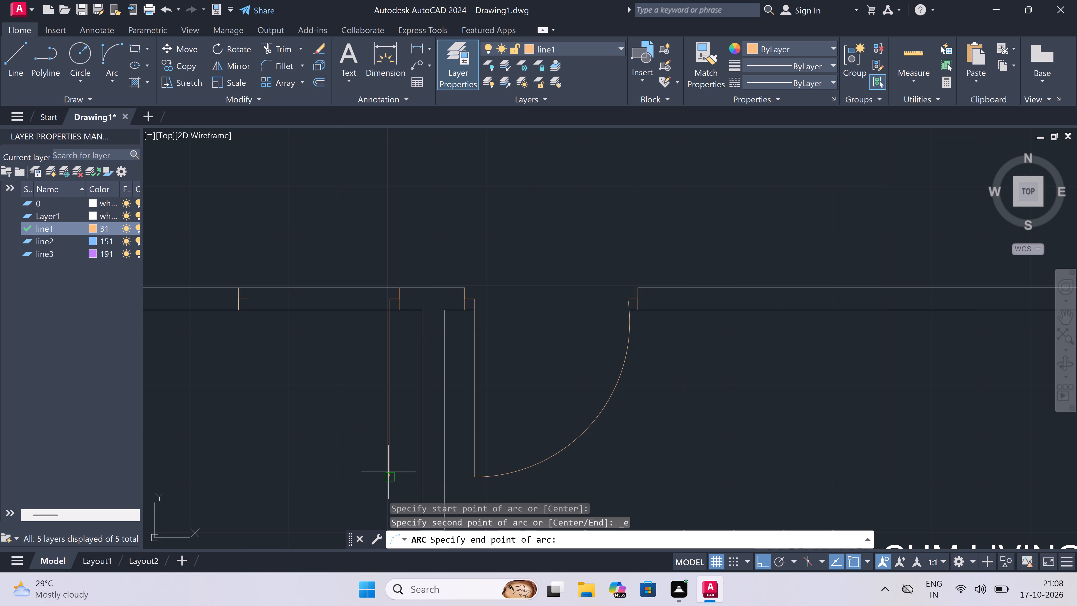
pyautogui.click(252, 300)
pyautogui.doubleClick(204, 357)
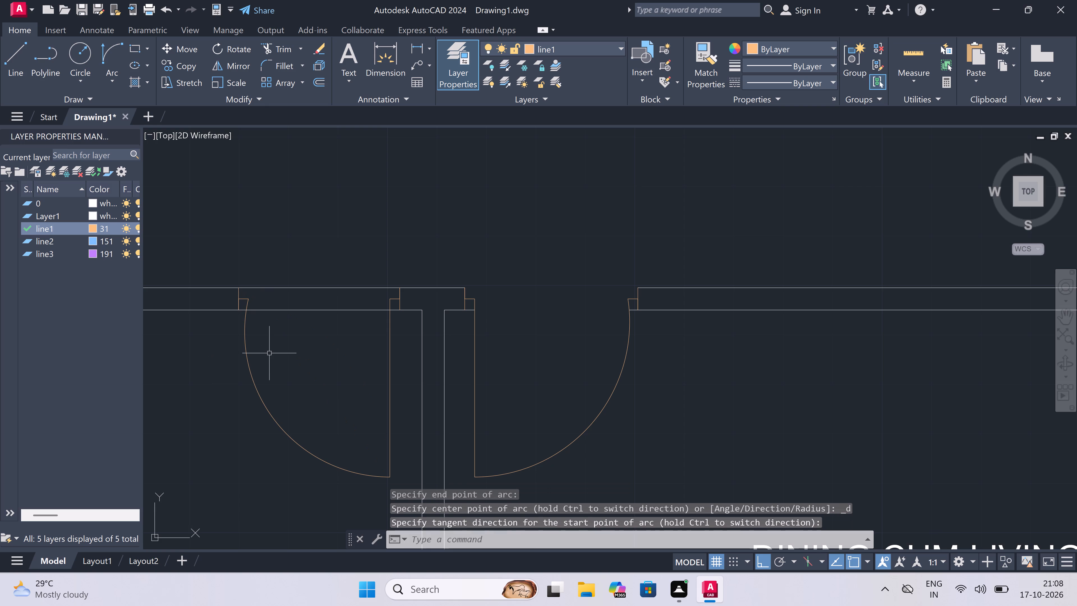
# Trim both lobby wall lines between the southwest entrance door's jambs to open the doorway.
pyautogui.press('t')
pyautogui.press('r')
pyautogui.press('space')
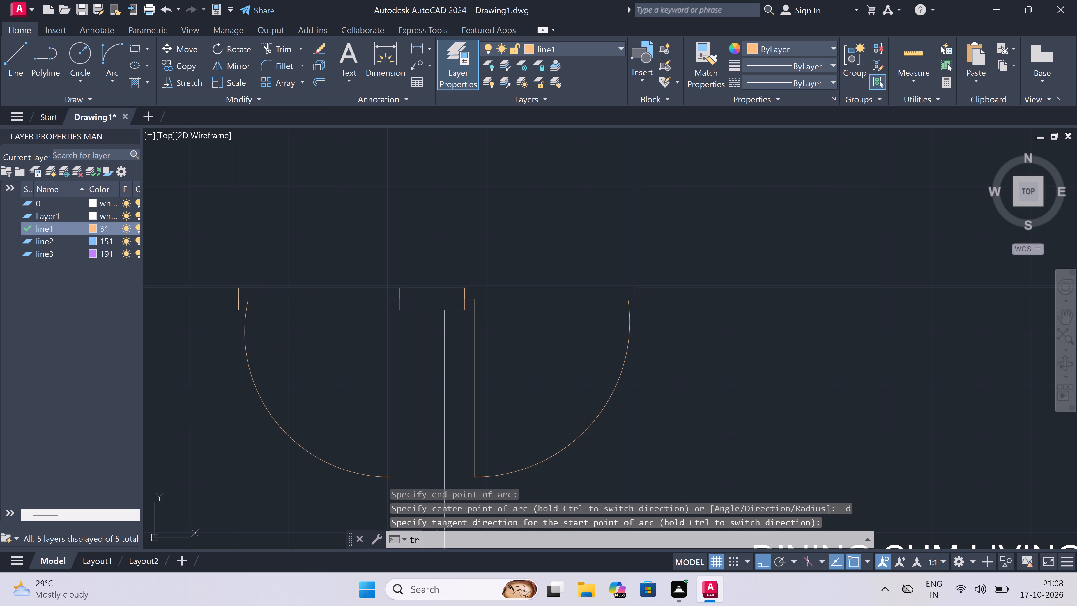
pyautogui.click(332, 268)
pyautogui.tripleClick(333, 363)
pyautogui.scroll(-1, 337, 350)
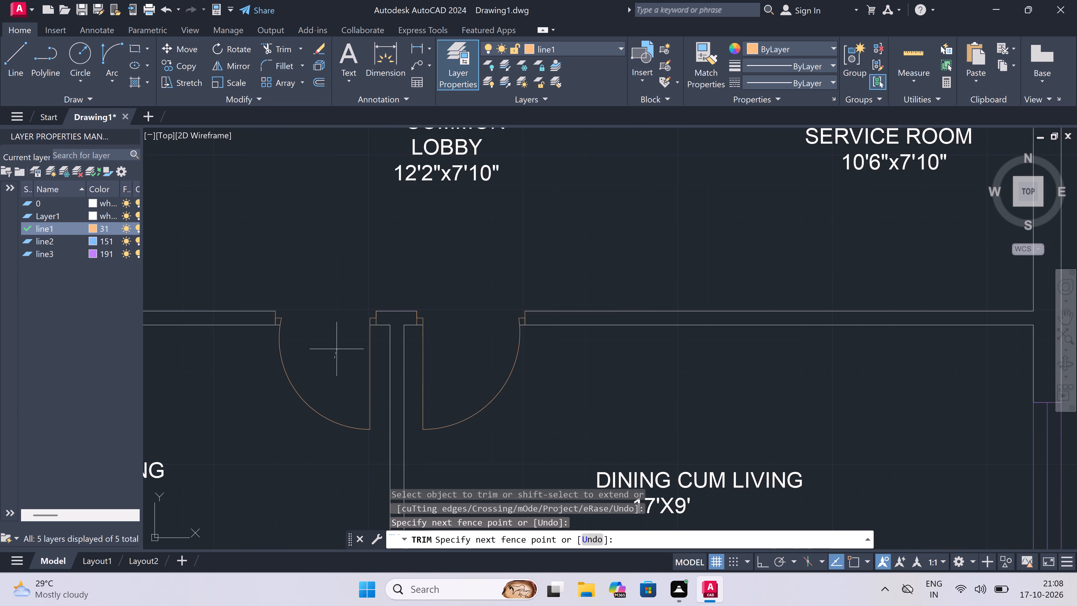
pyautogui.press('Escape')
# Trim the northern lobby wall's upper face segment where the party wall between the two northern dining rooms meets it.
pyautogui.scroll(-5, 337, 350)
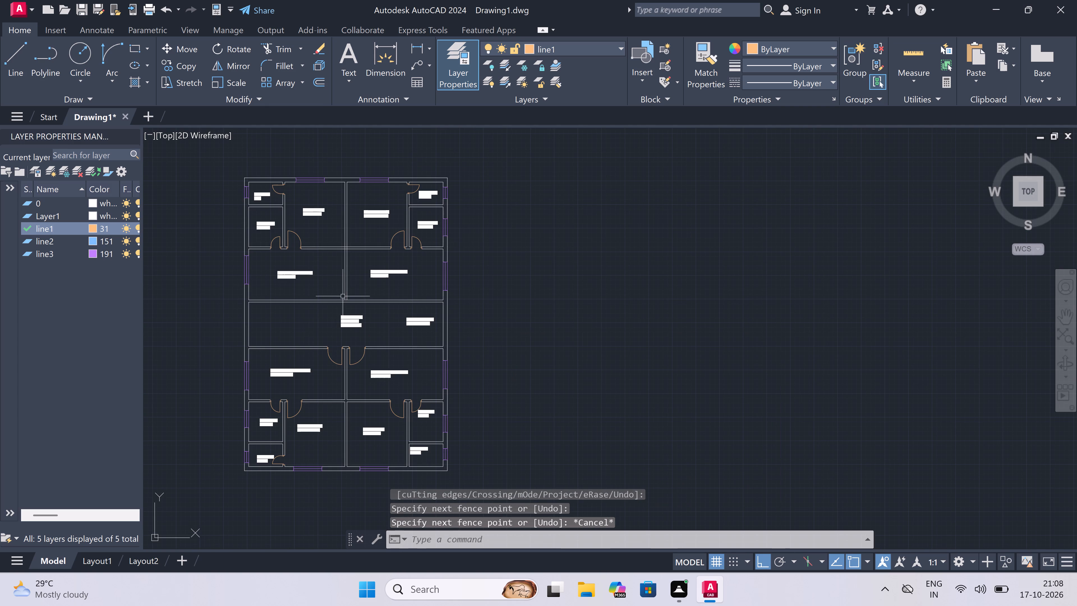
pyautogui.scroll(5, 342, 289)
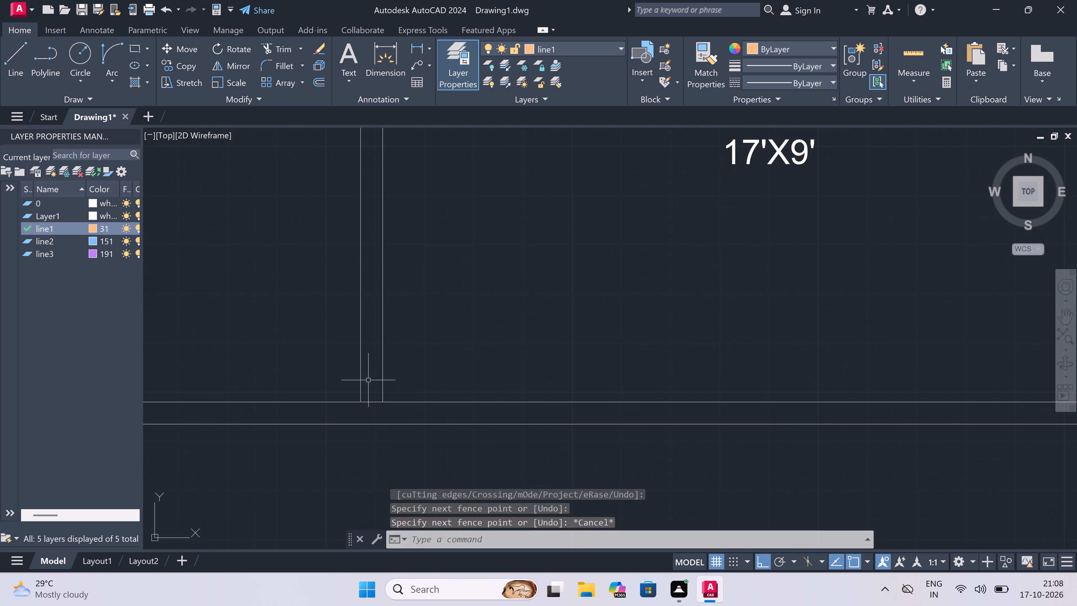
pyautogui.press('space')
pyautogui.click(366, 406)
pyautogui.click(372, 394)
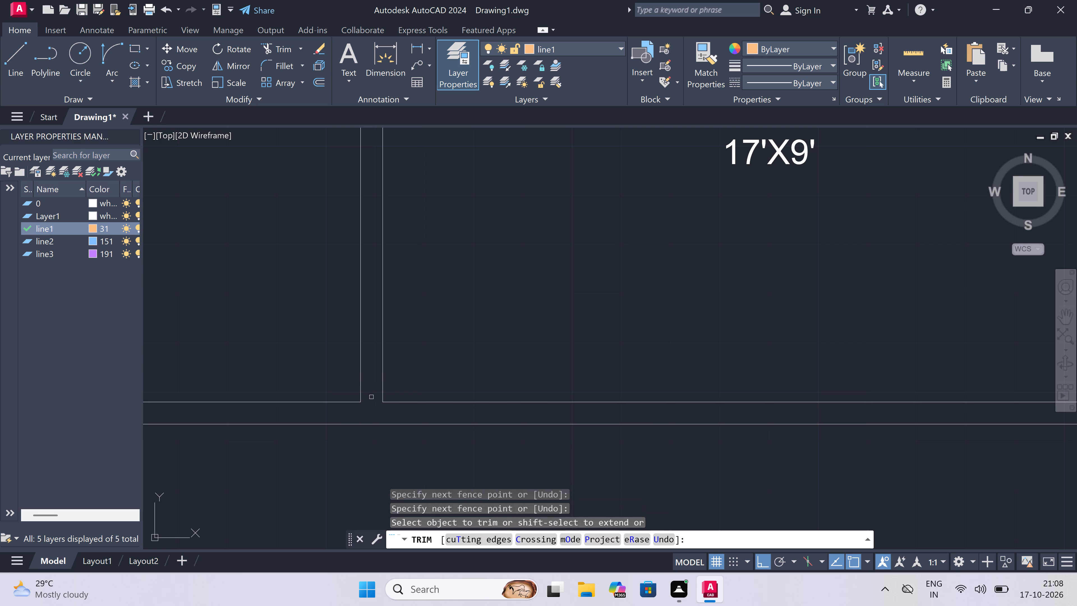
pyautogui.press('Escape')
# Draw the northeast apartment entrance door's jamb line across the lobby wall near the party wall, with a 2" stub and 3' leaf into the dining room.
pyautogui.press('l')
pyautogui.press('space')
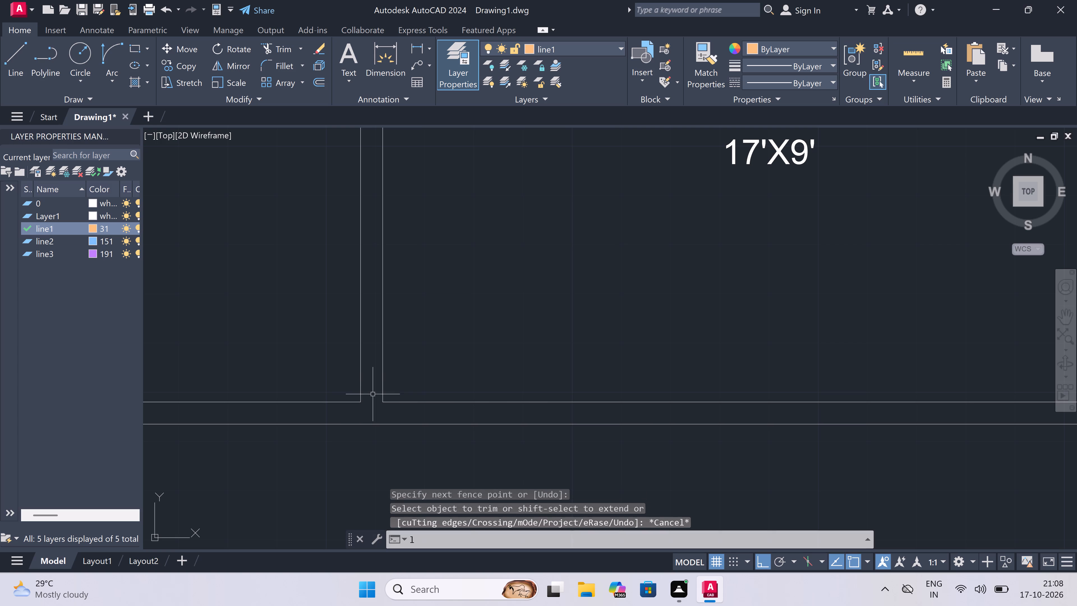
pyautogui.scroll(1, 402, 410)
pyautogui.click(402, 399)
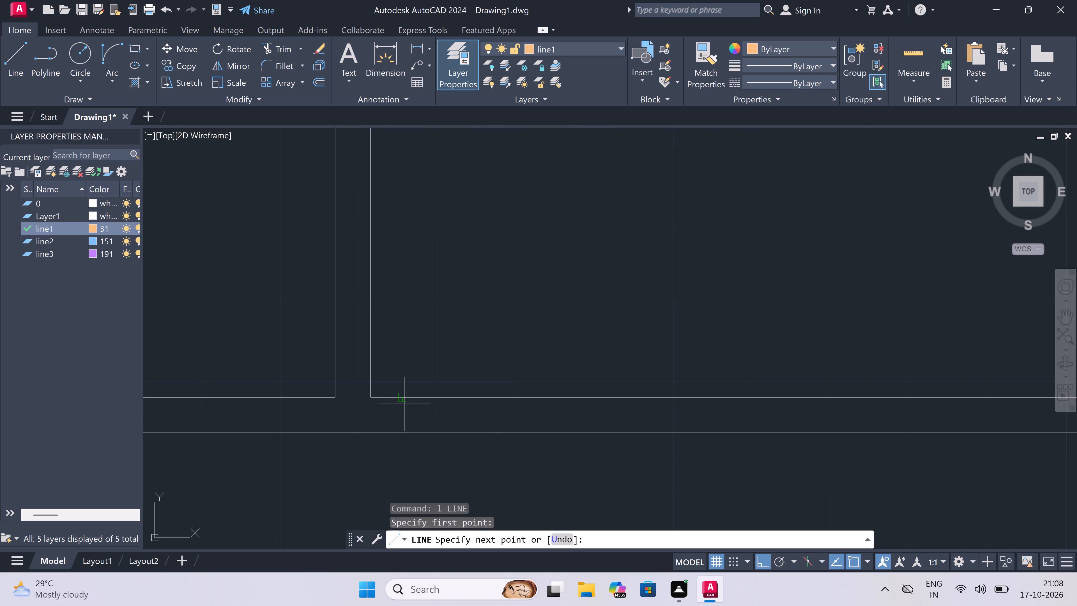
pyautogui.click(401, 428)
pyautogui.click(402, 417)
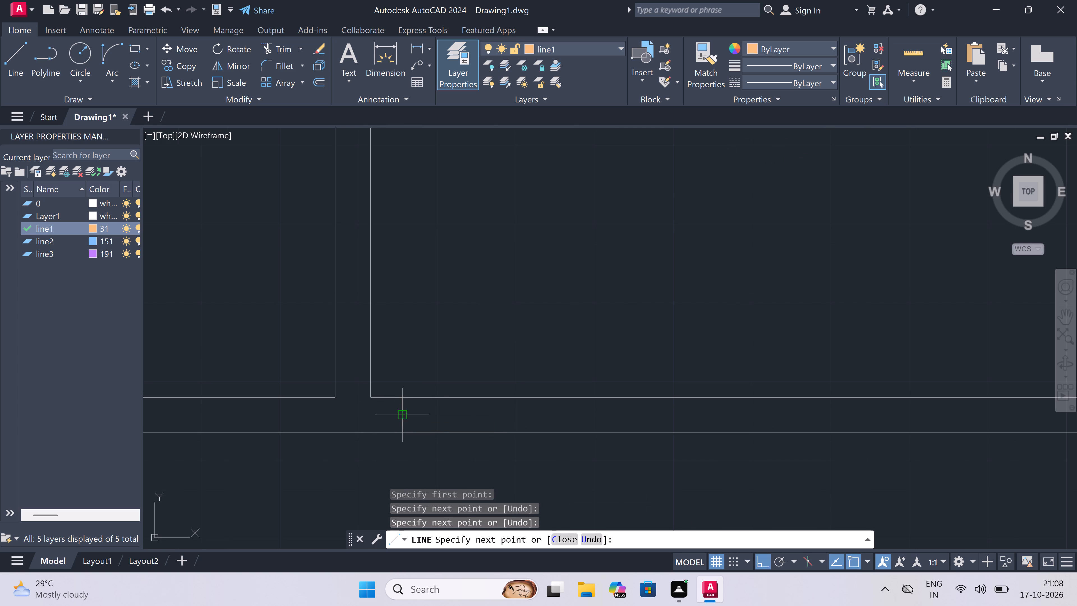
pyautogui.write('2"')
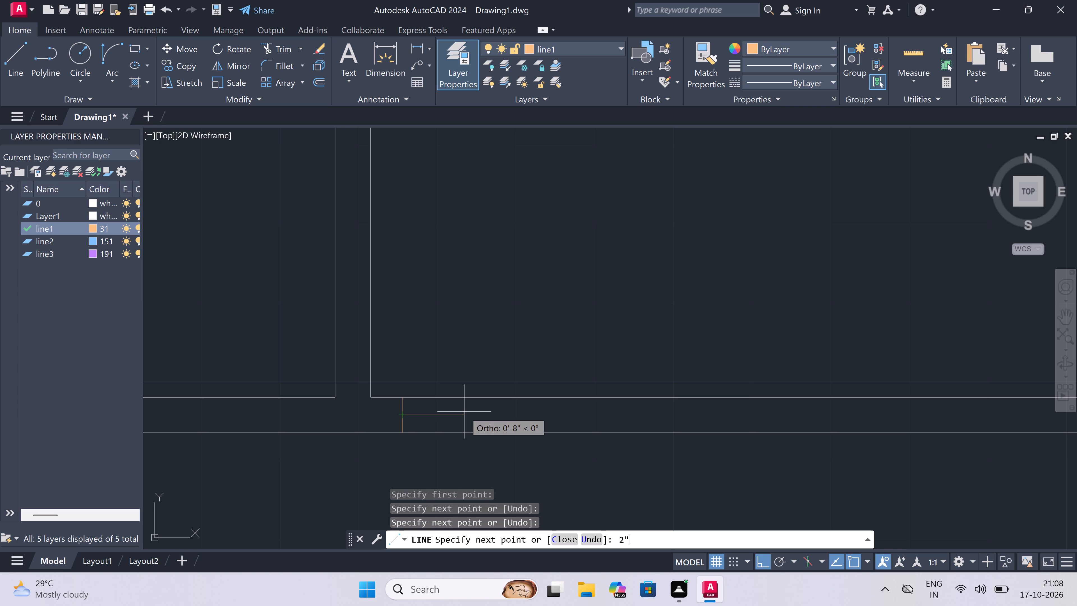
pyautogui.press('space')
pyautogui.write("3'")
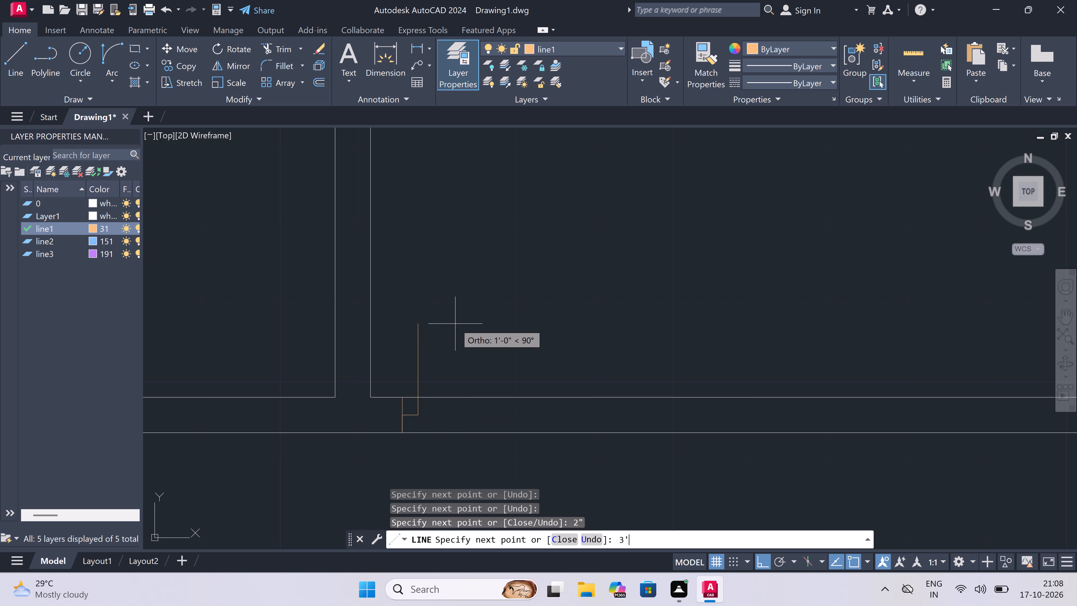
pyautogui.press('space')
pyautogui.press('Escape')
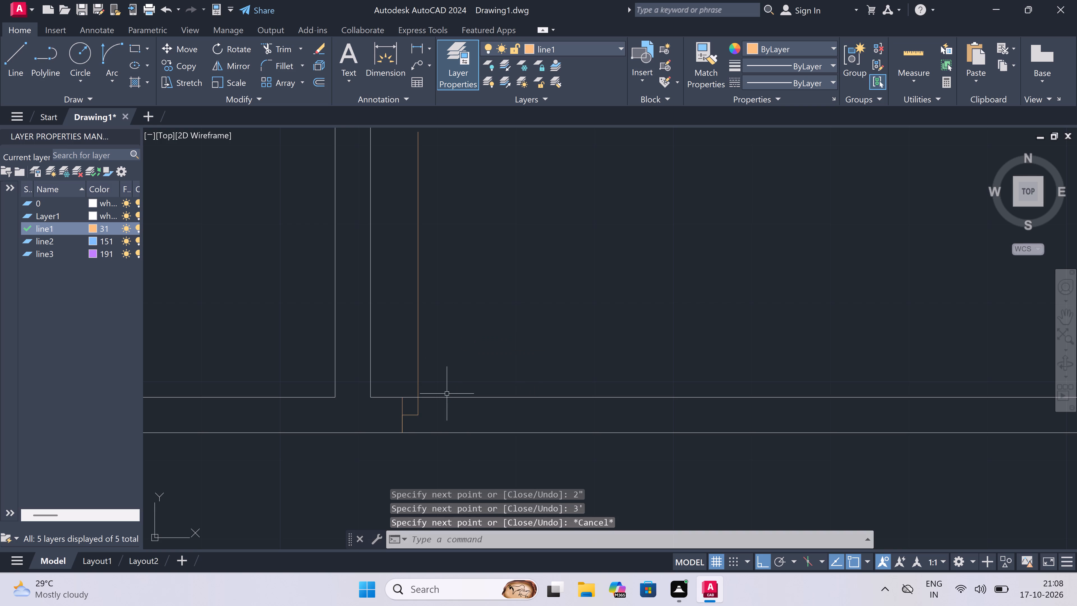
# Draw the northeast entrance door's opposite jamb line across the lobby wall, with a 2" stub from its midpoint pointing toward the leaf.
pyautogui.press('space')
pyautogui.scroll(-3, 429, 437)
pyautogui.scroll(1, 484, 405)
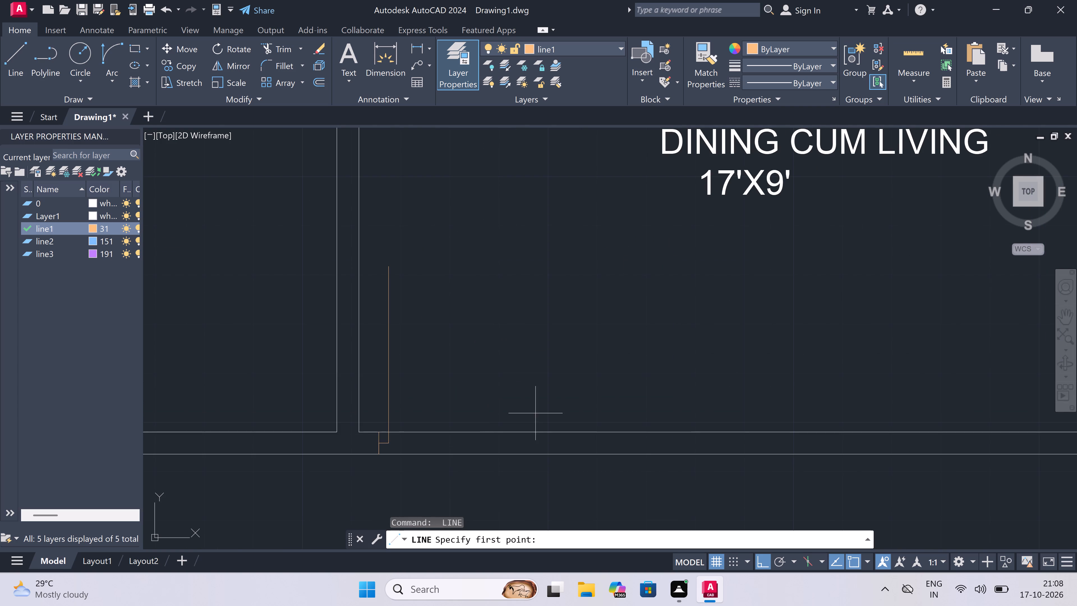
pyautogui.click(533, 431)
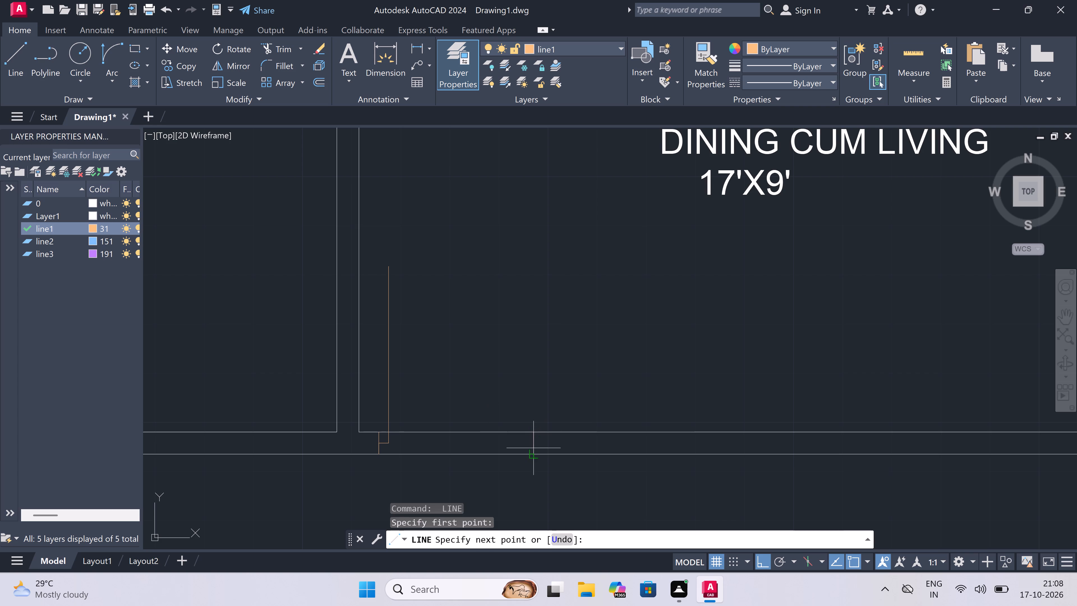
pyautogui.click(533, 447)
pyautogui.moveTo(533, 441); pyautogui.dragTo(530, 438)
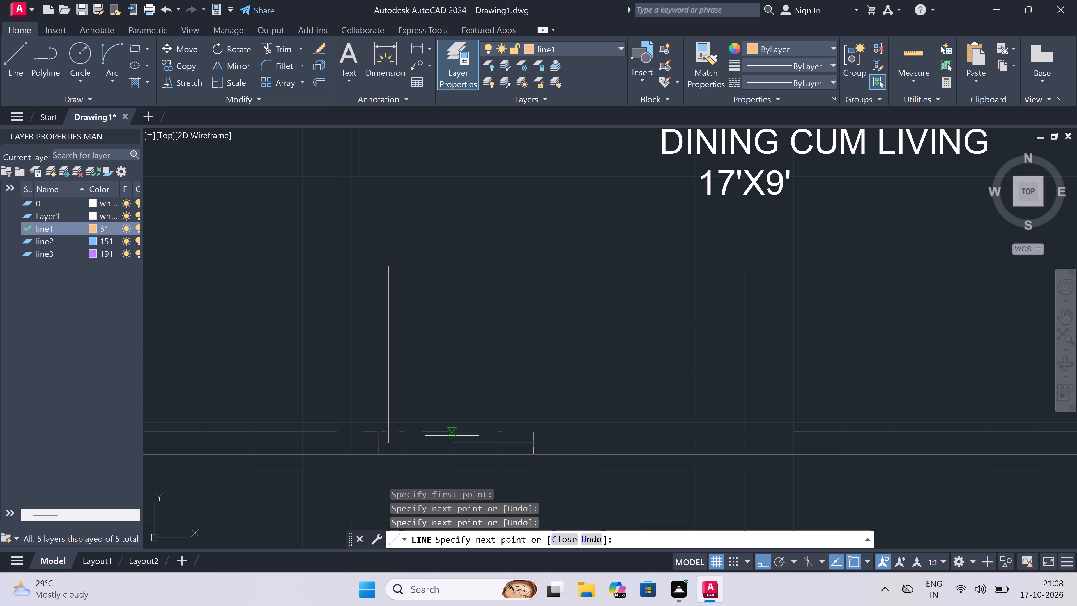
pyautogui.press('2')
pyautogui.write('"')
pyautogui.press('space')
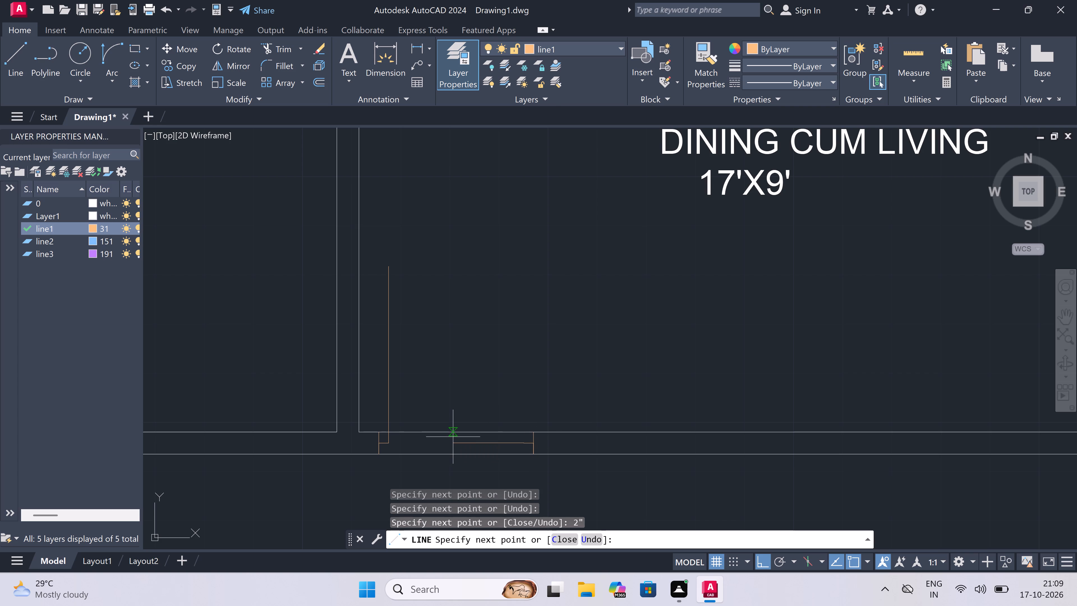
pyautogui.press('Escape')
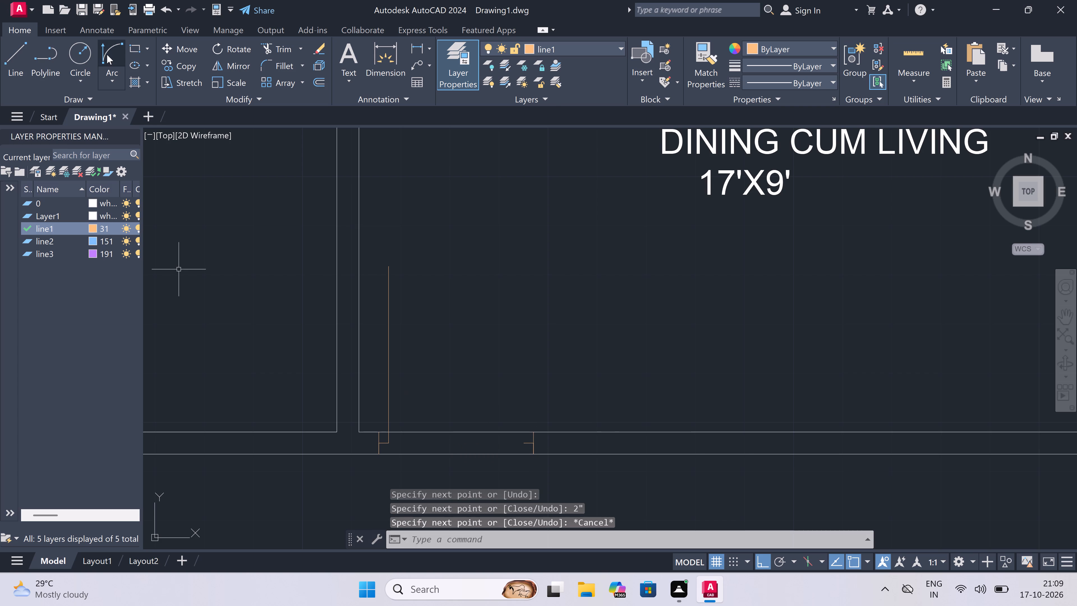
# Draw the northeast entrance door's swing arc from the leaf's free end to the opposite jamb's stub, with a horizontal starting tangent.
pyautogui.click(107, 54)
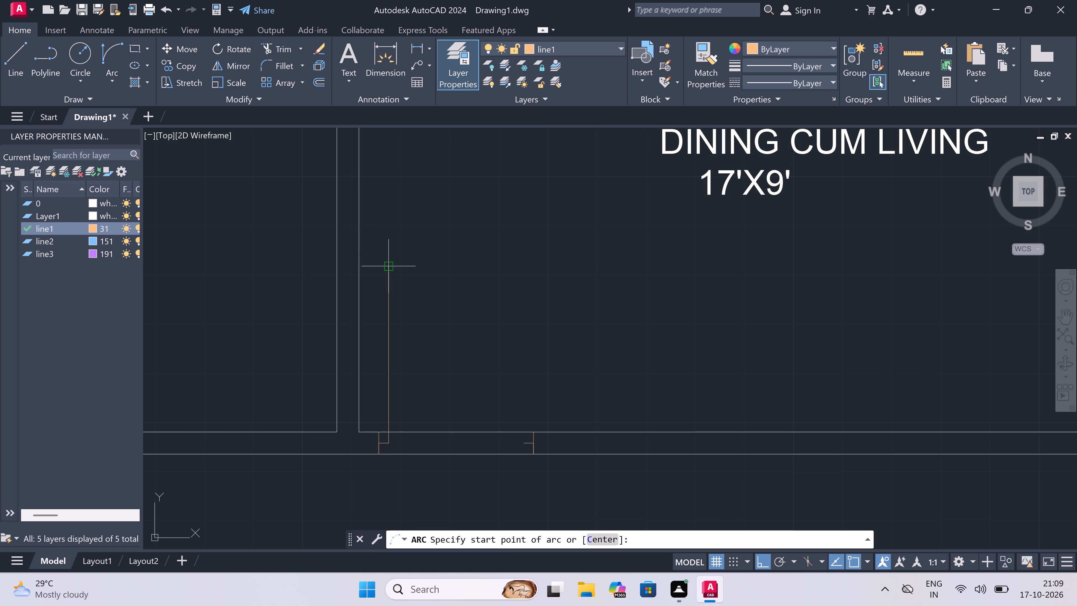
pyautogui.click(385, 263)
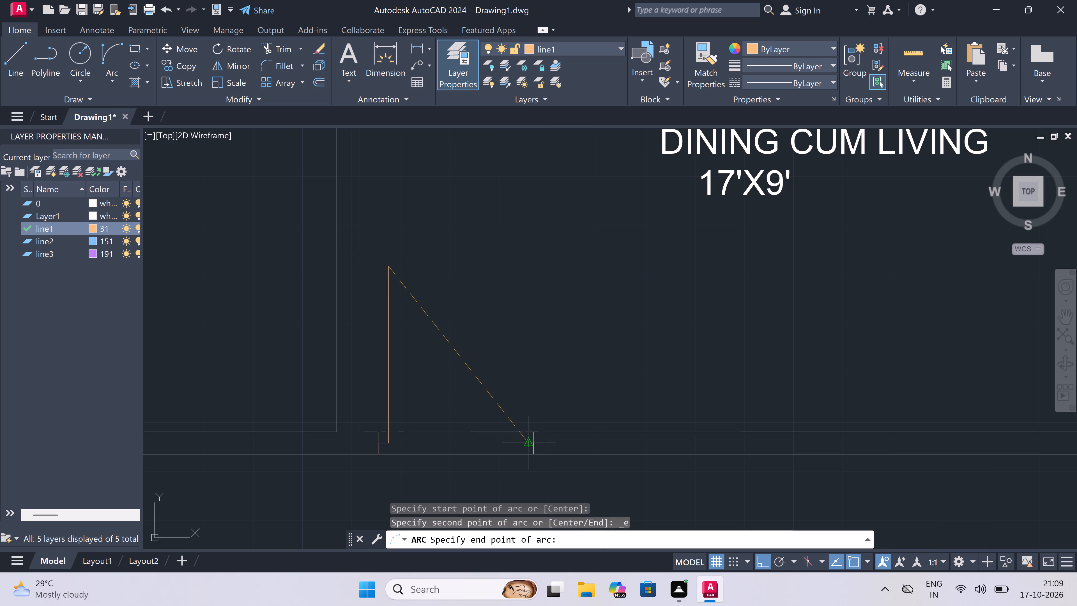
pyautogui.click(523, 446)
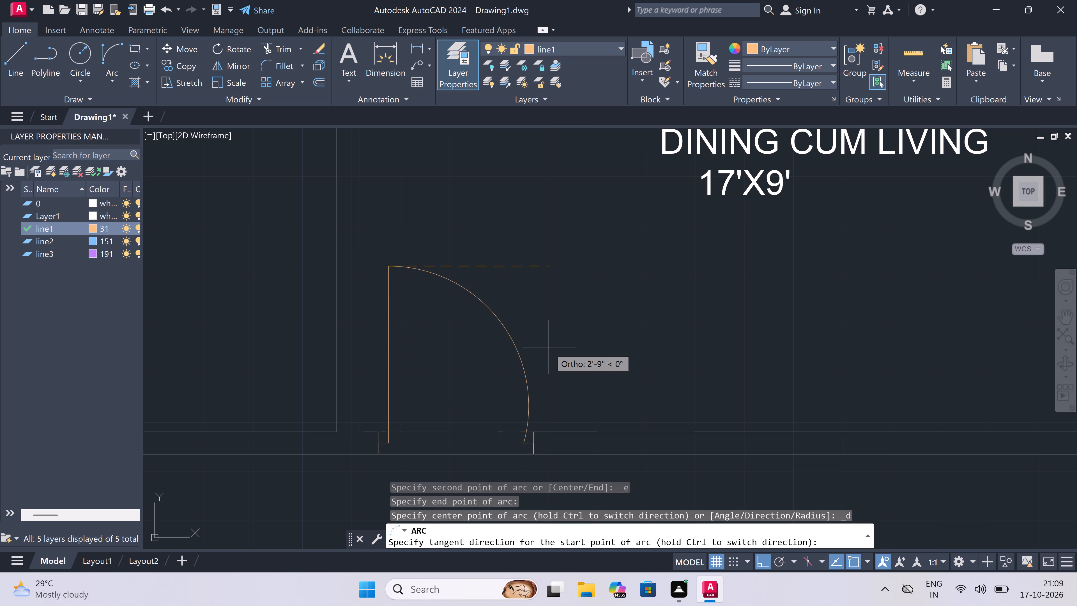
pyautogui.click(549, 347)
# Trim both lobby wall lines between the northeast entrance door's jambs to open the doorway.
pyautogui.press('t')
pyautogui.press('r')
pyautogui.press('space')
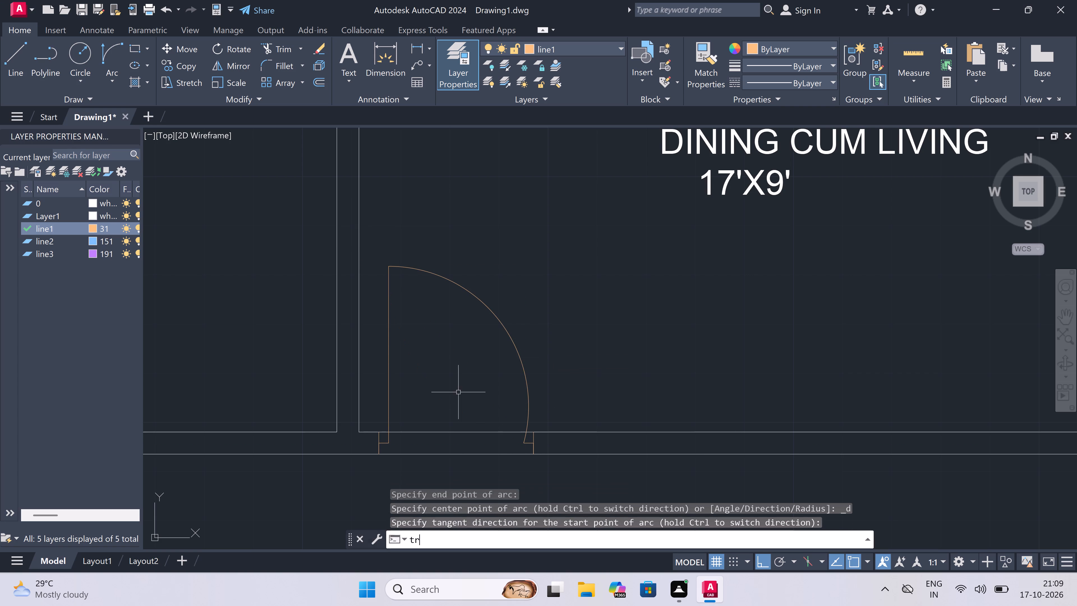
pyautogui.click(458, 396)
pyautogui.click(434, 458)
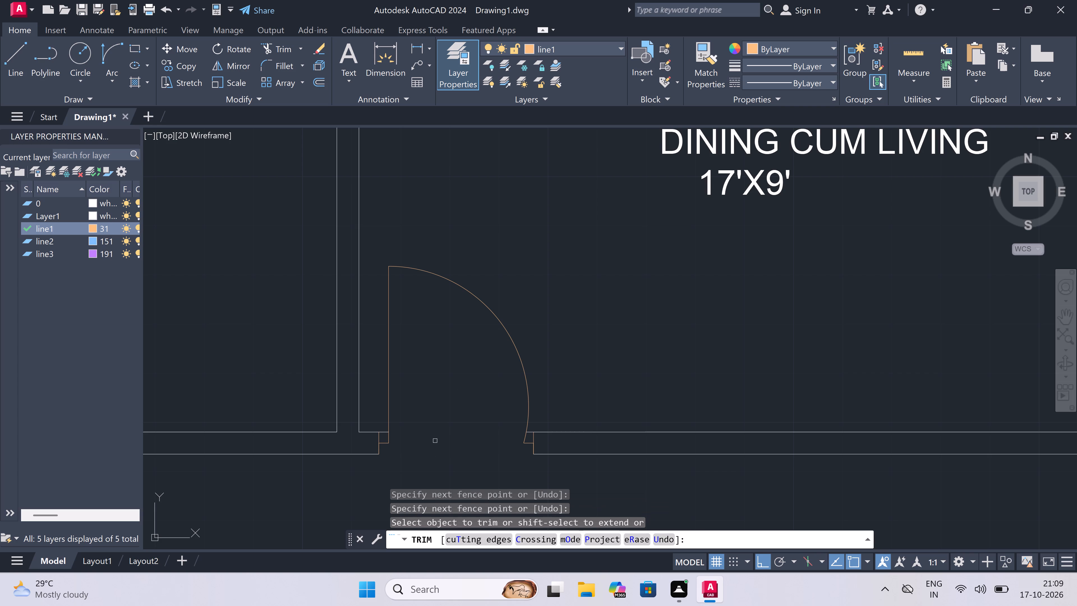
pyautogui.press('Escape')
# Draw the northwest apartment entrance door's jamb line across the lobby wall near the party wall, with a 2" stub and 3' leaf into the dining room.
pyautogui.scroll(-4, 433, 437)
pyautogui.scroll(3, 417, 425)
pyautogui.scroll(-2, 417, 425)
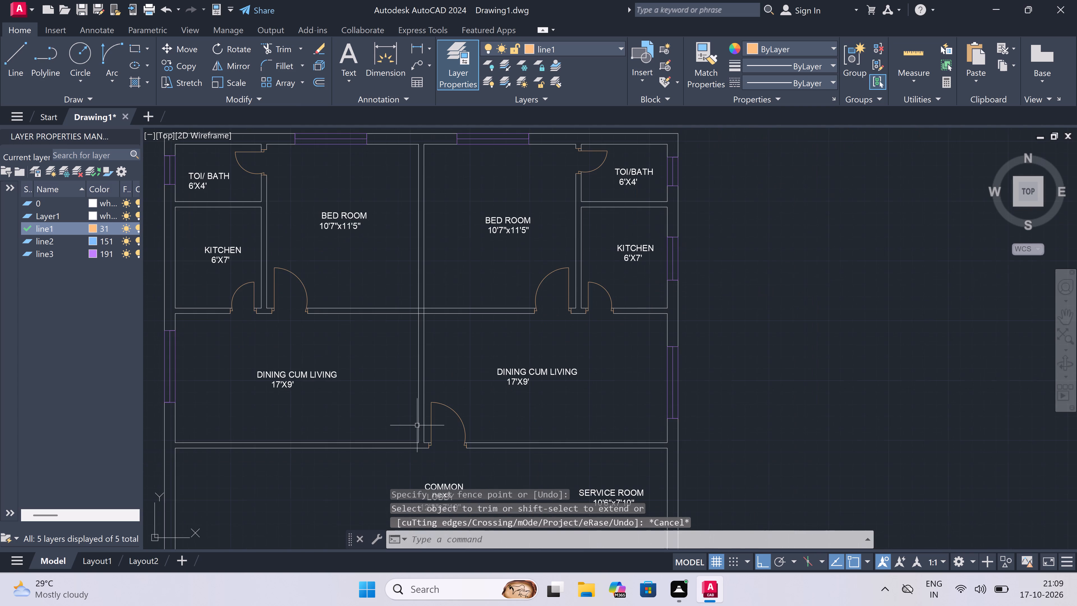
pyautogui.scroll(2, 405, 457)
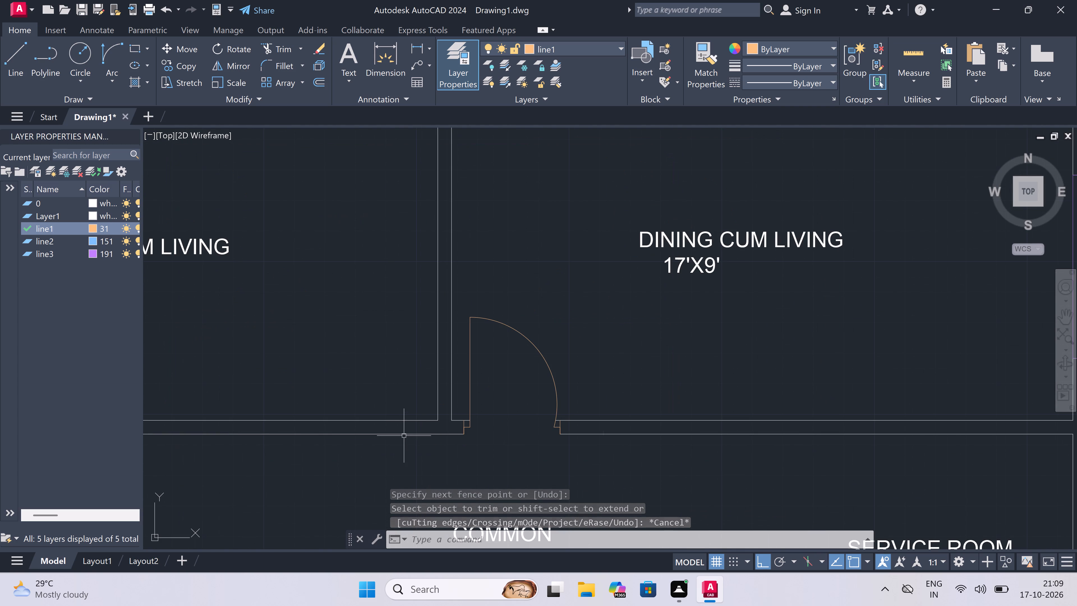
pyautogui.press('l')
pyautogui.press('space')
pyautogui.scroll(1, 415, 424)
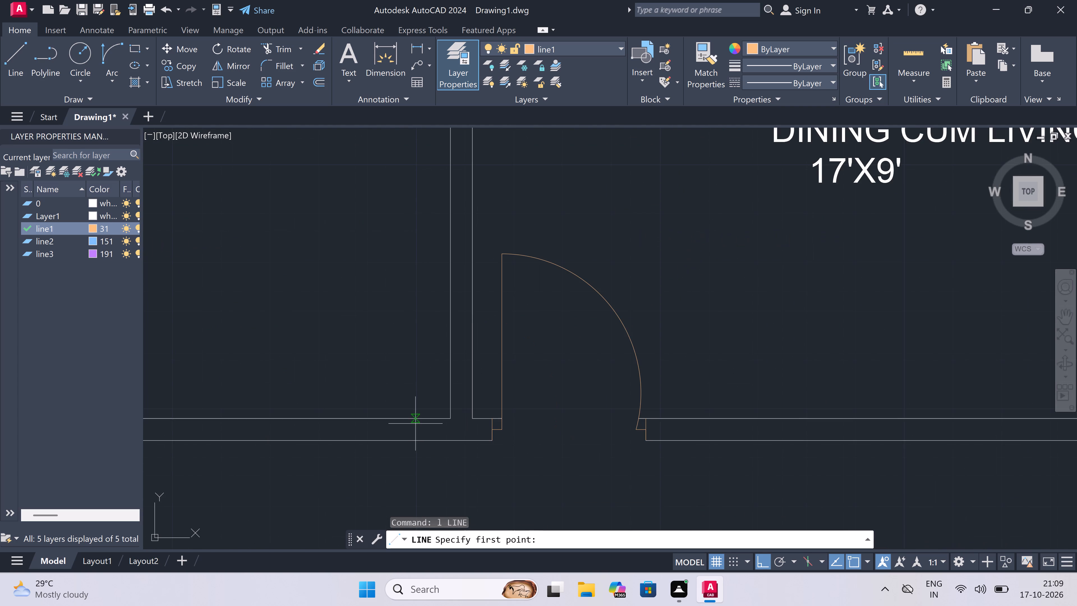
pyautogui.click(429, 419)
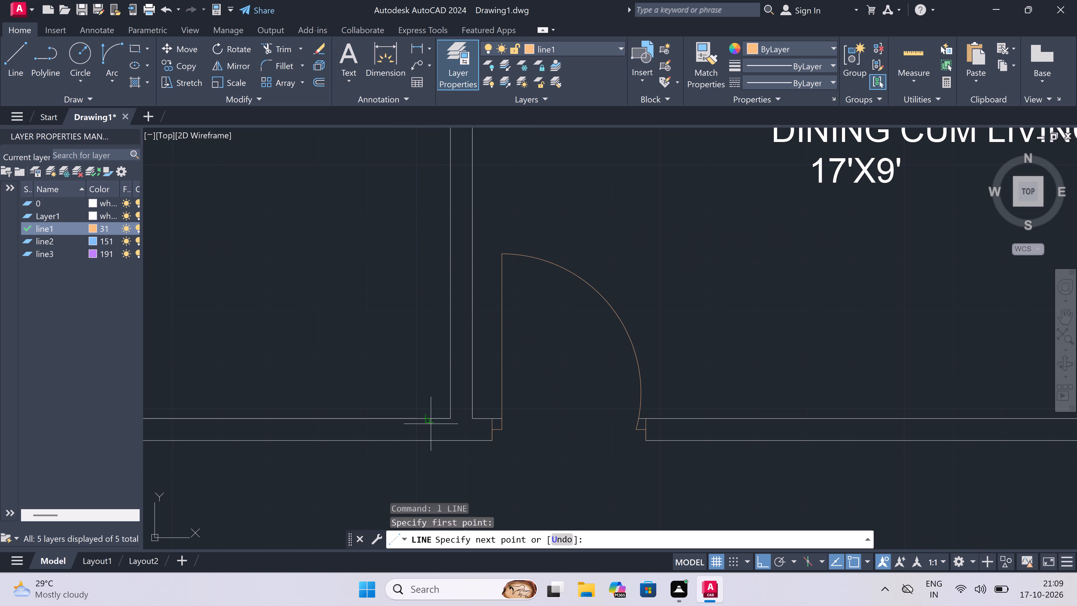
pyautogui.click(429, 442)
pyautogui.click(430, 431)
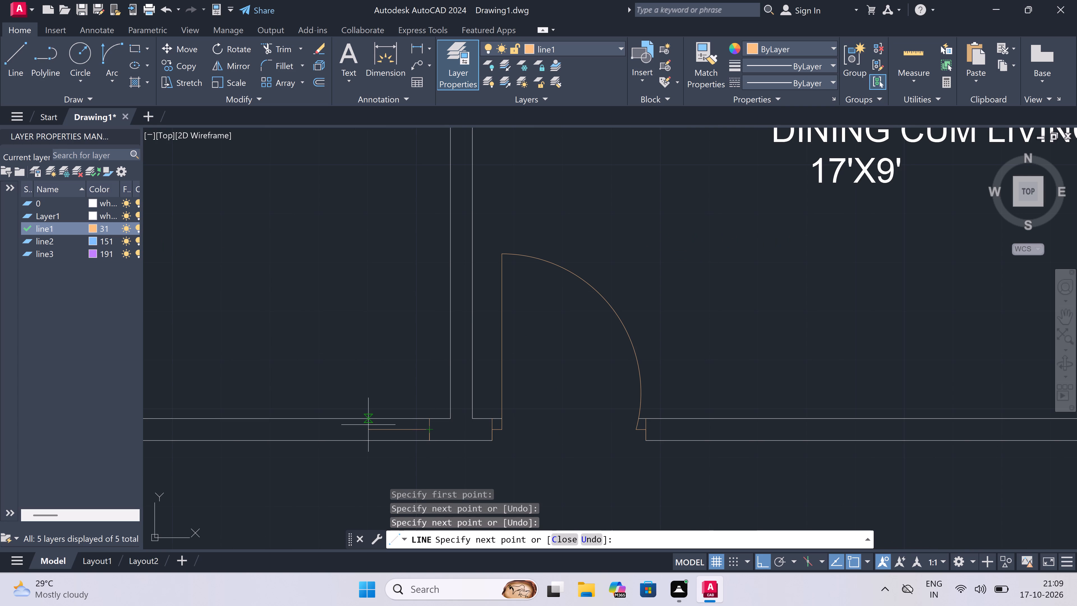
pyautogui.write('2"')
pyautogui.press('space')
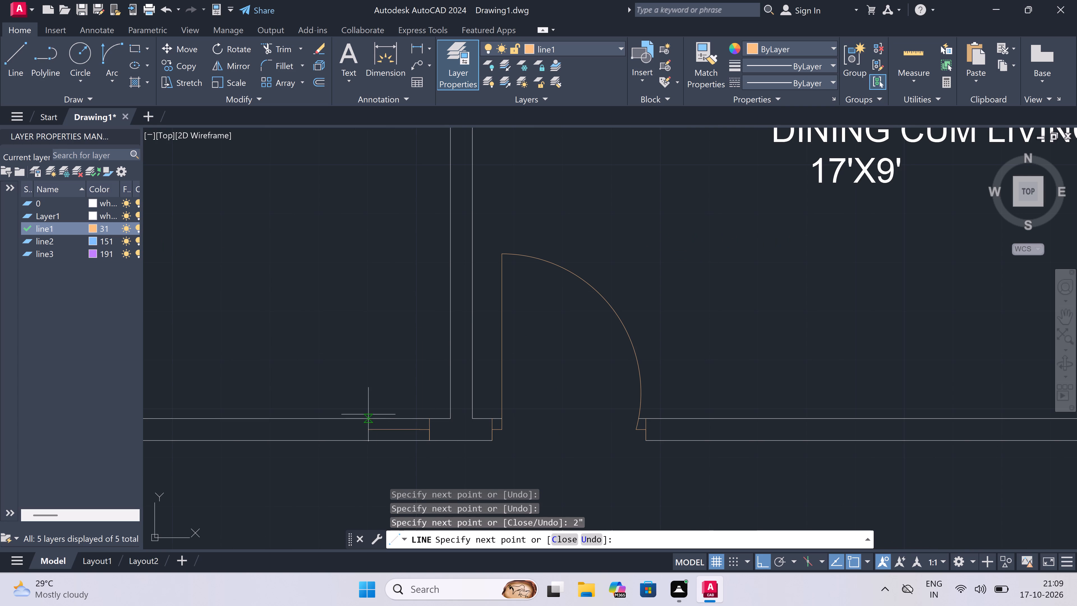
pyautogui.write("3'")
pyautogui.press('space')
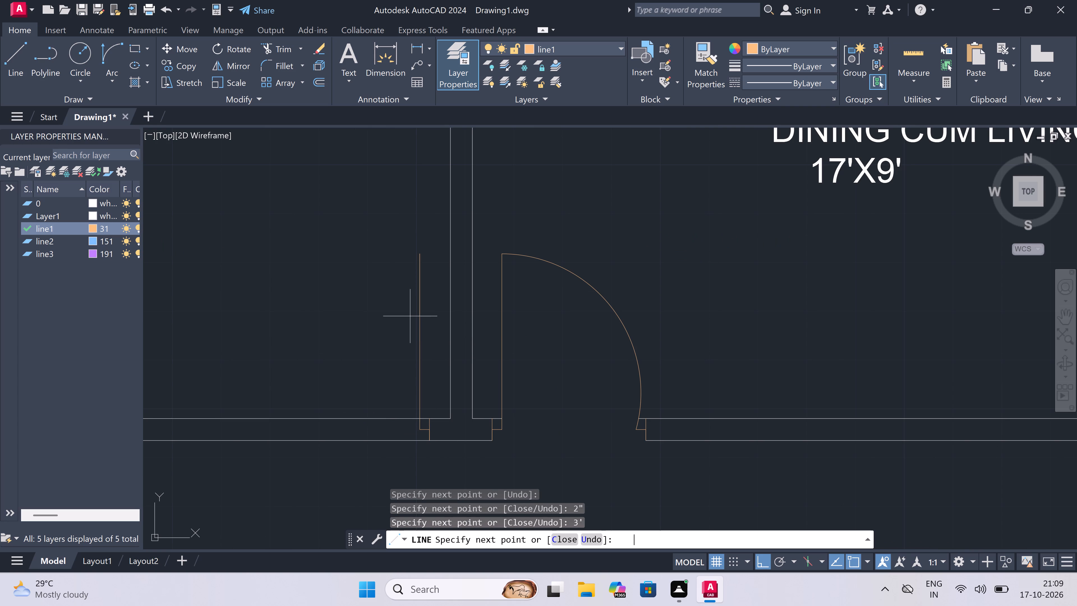
pyautogui.press('Escape')
# Draw the northwest entrance door's opposite jamb line across the lobby wall, with a 2" stub from its midpoint pointing toward the leaf.
pyautogui.press('space')
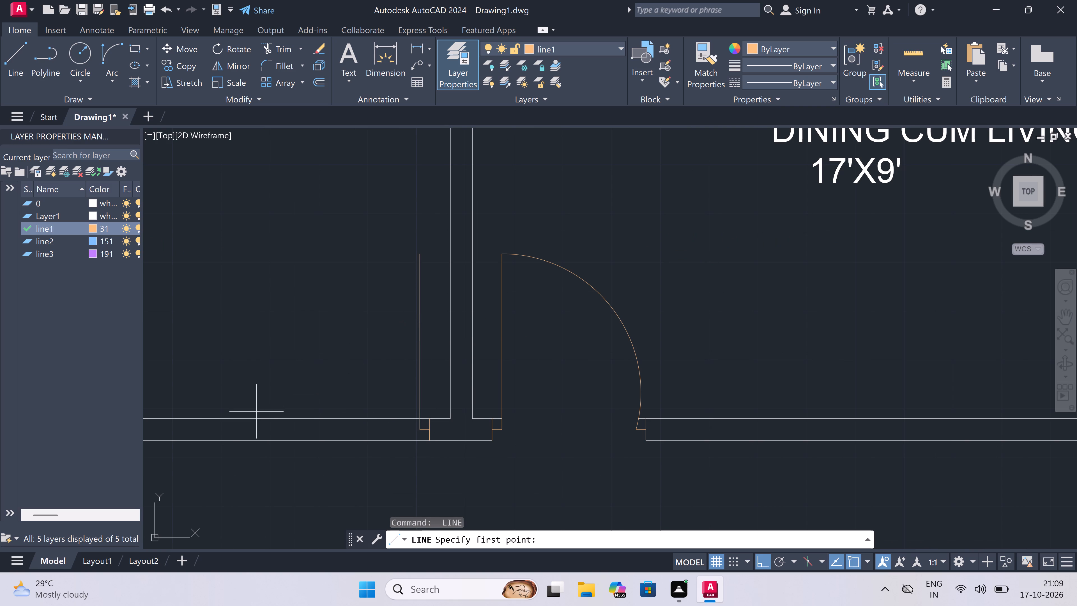
pyautogui.click(270, 417)
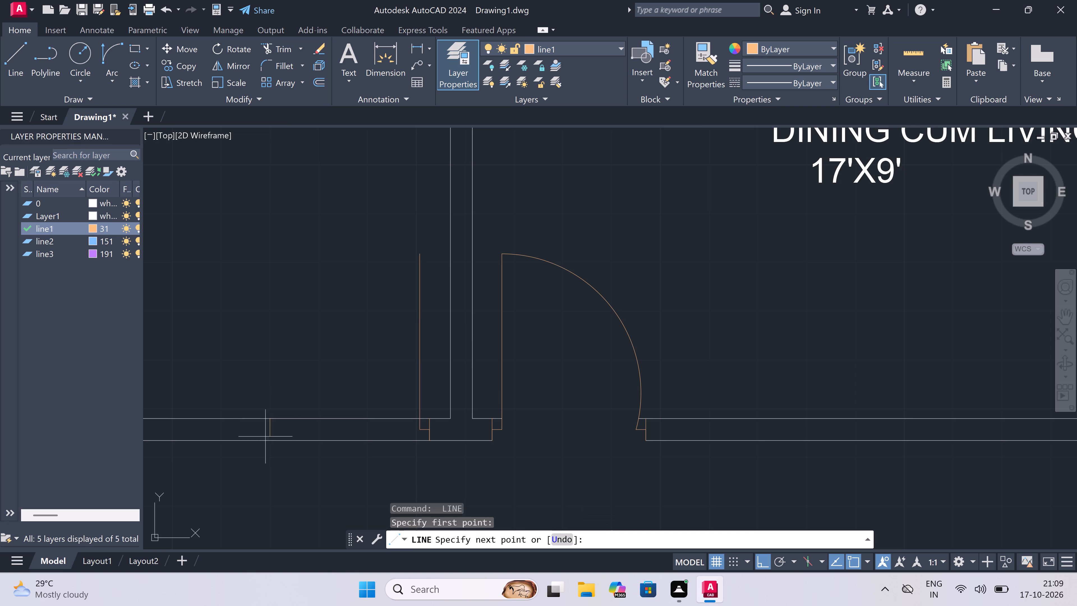
pyautogui.click(264, 442)
pyautogui.click(269, 431)
pyautogui.write('2"')
pyautogui.press('space')
pyautogui.press('Escape')
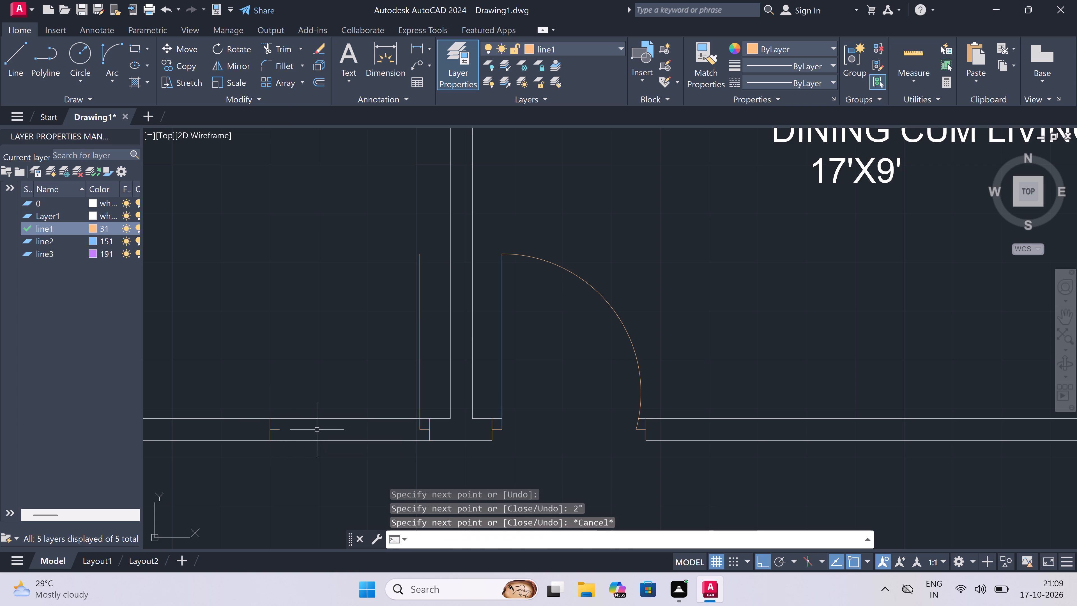
# Draw the northwest entrance door's swing arc from the leaf's free end to the opposite jamb's stub, with a horizontal starting tangent.
pyautogui.doubleClick(105, 49)
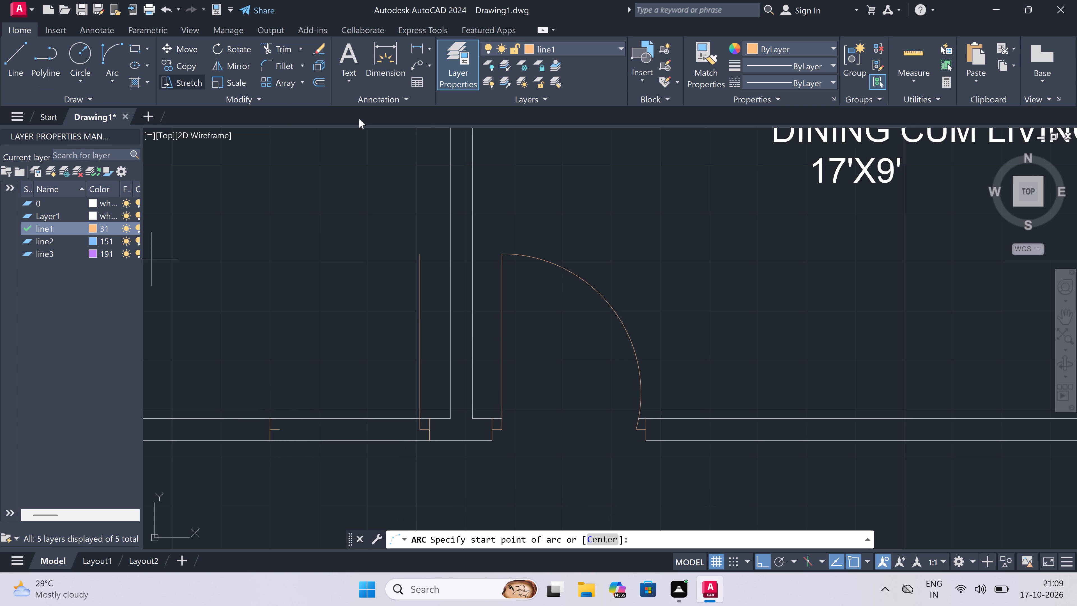
pyautogui.click(419, 257)
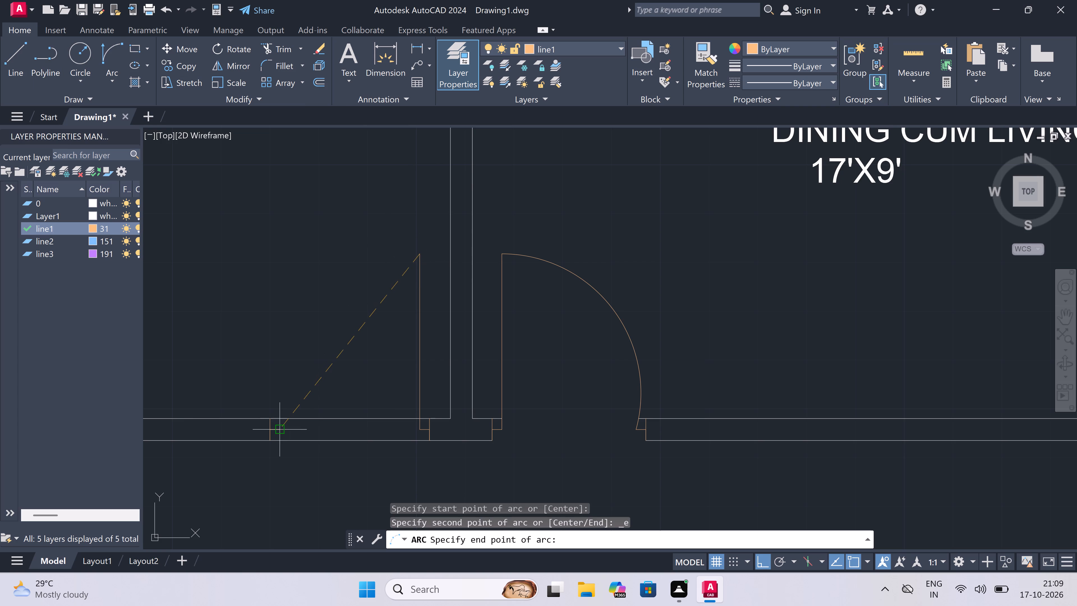
pyautogui.click(283, 429)
pyautogui.click(273, 321)
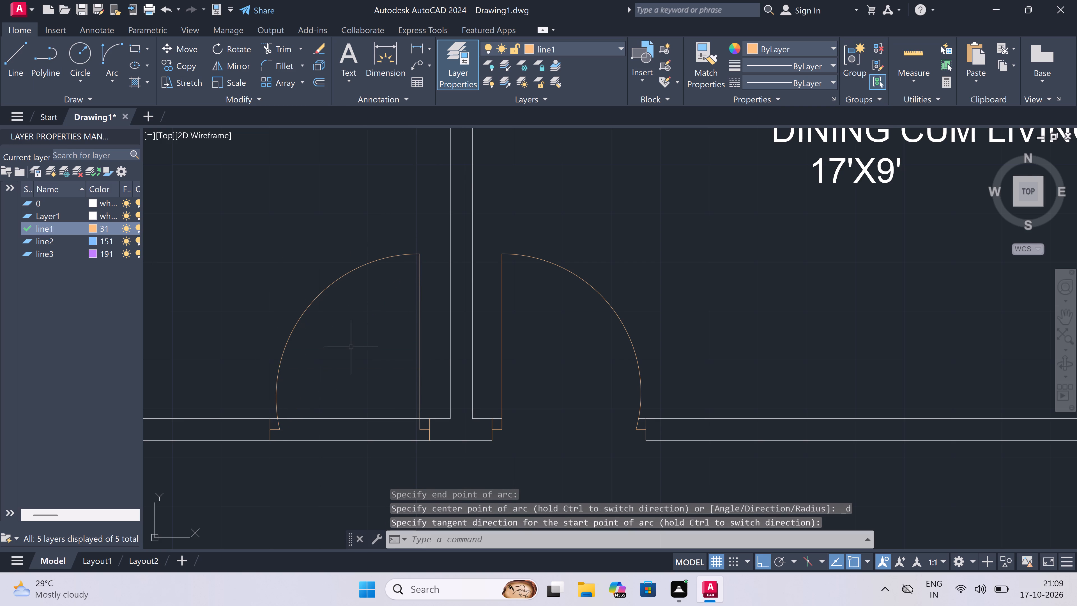
# Trim both lobby wall lines between the northwest entrance door's jambs to open the doorway.
pyautogui.press('t')
pyautogui.press('r')
pyautogui.press('space')
pyautogui.click(358, 378)
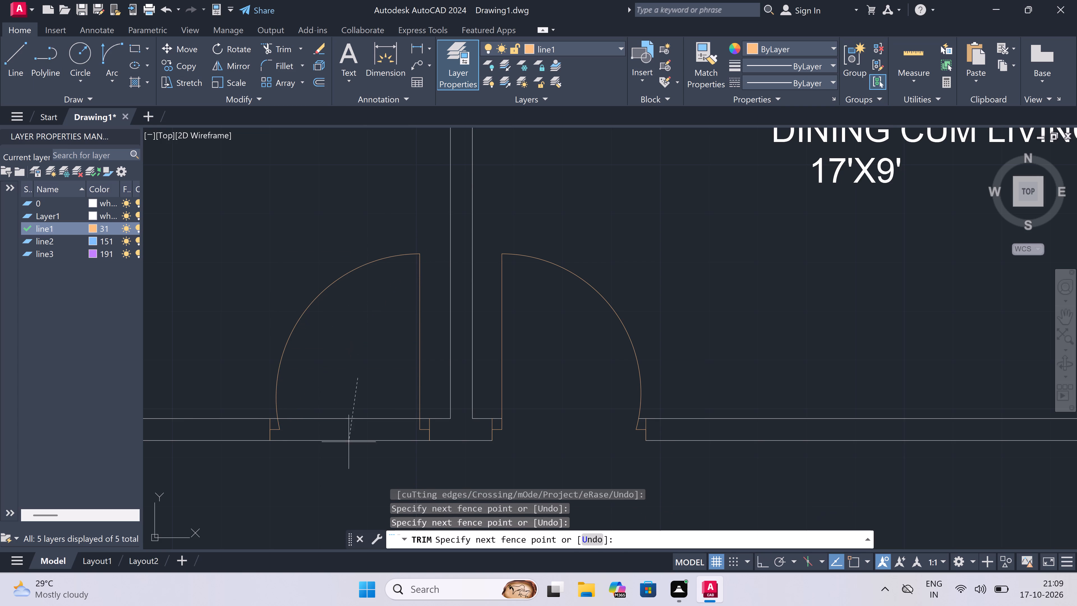
pyautogui.doubleClick(348, 461)
# Trim the crossing wall line segments where the party wall meets the wall between the northern bedrooms and dining rooms.
pyautogui.scroll(-4, 362, 415)
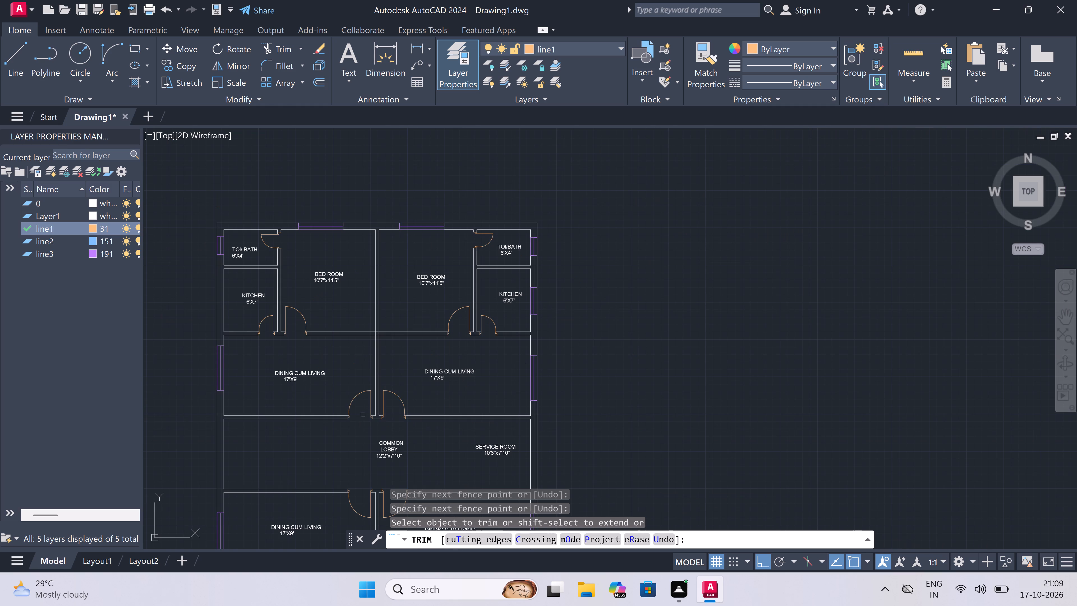
pyautogui.scroll(1, 379, 307)
pyautogui.scroll(2, 378, 332)
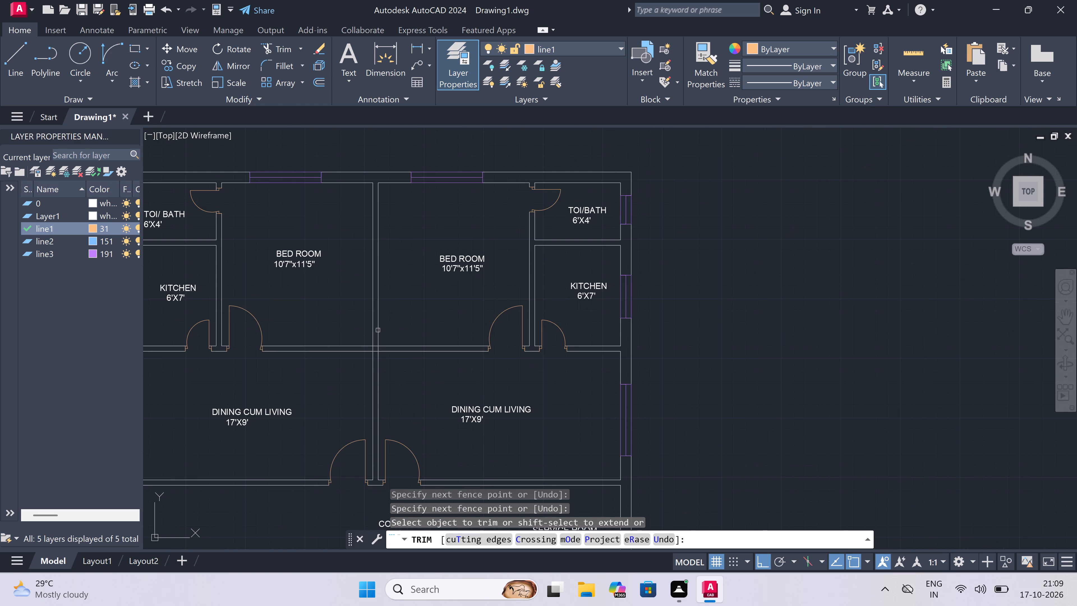
pyautogui.scroll(1, 378, 332)
pyautogui.scroll(2, 359, 413)
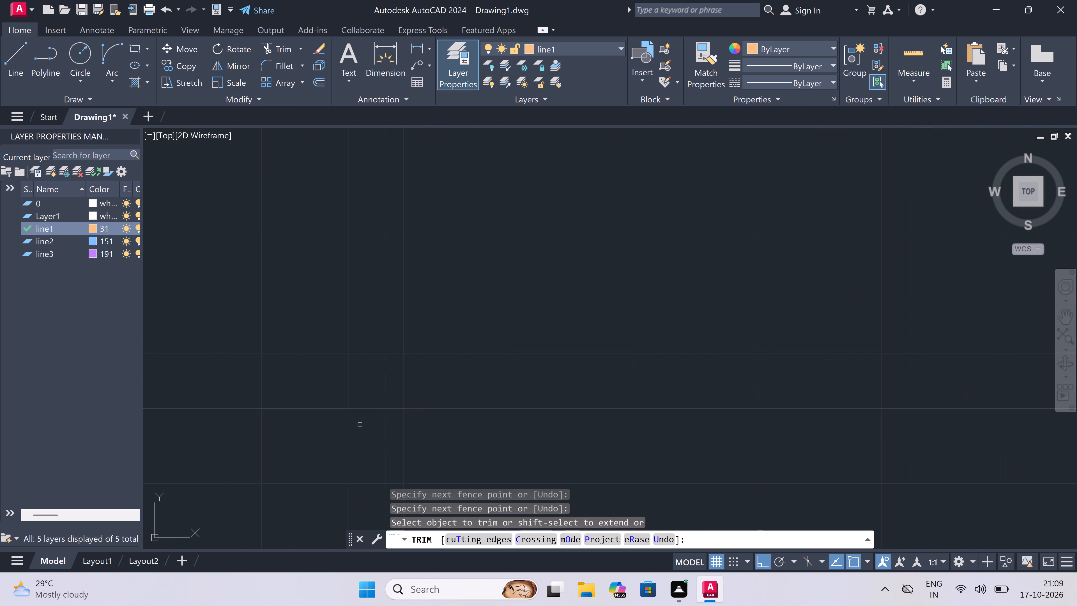
pyautogui.click(362, 433)
pyautogui.click(372, 323)
pyautogui.click(335, 368)
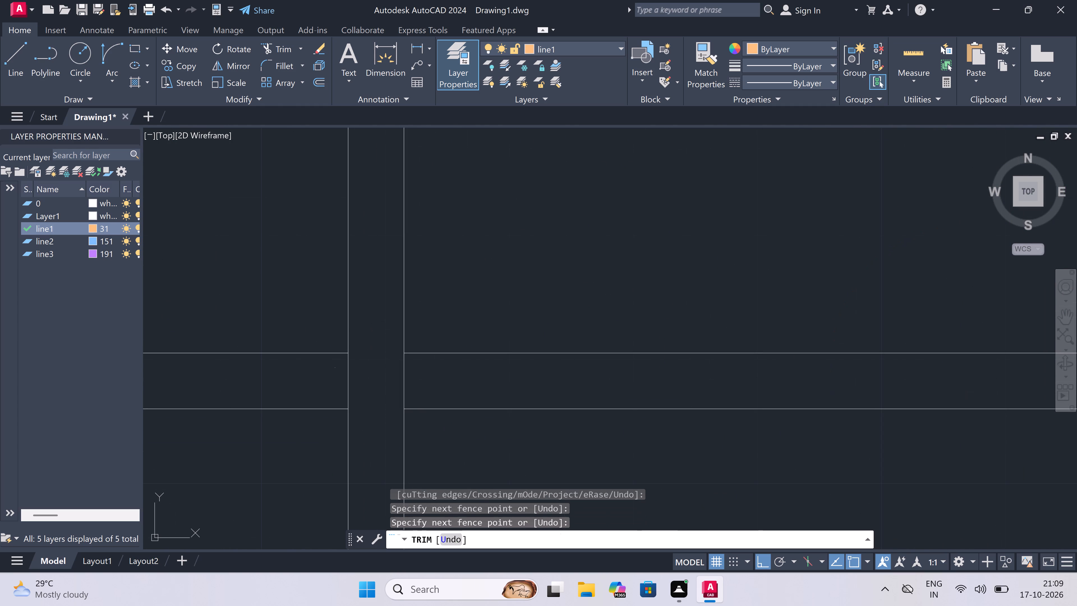
pyautogui.click(456, 385)
pyautogui.scroll(-5, 428, 355)
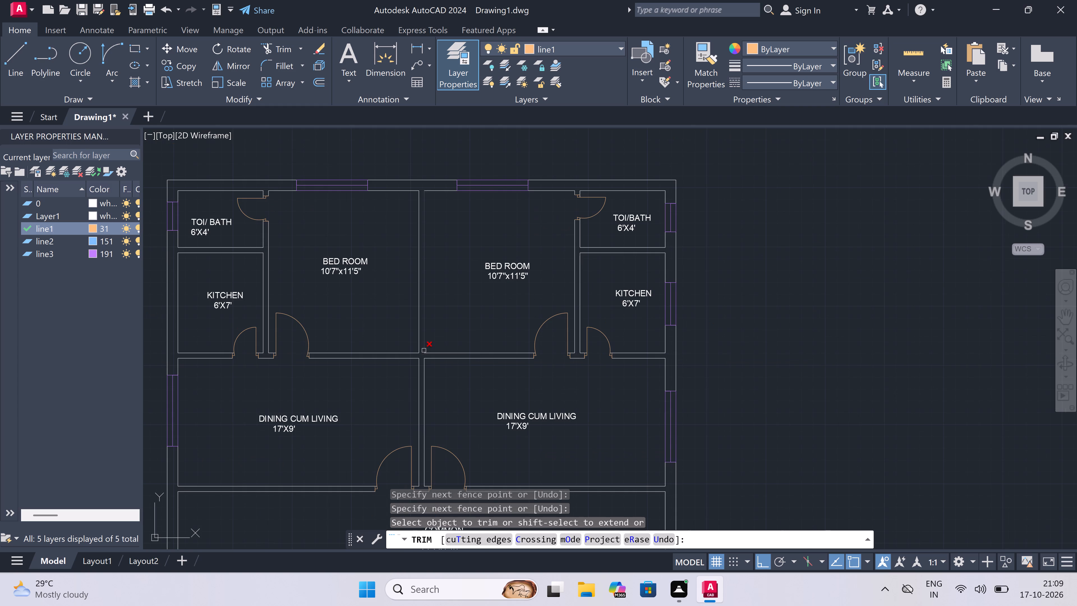
pyautogui.press('Escape')
# Move the northwest dining room's DINING CUM LIVING label straight up about 2'-3", clear of the entrance door.
pyautogui.scroll(-3, 423, 339)
pyautogui.scroll(3, 374, 357)
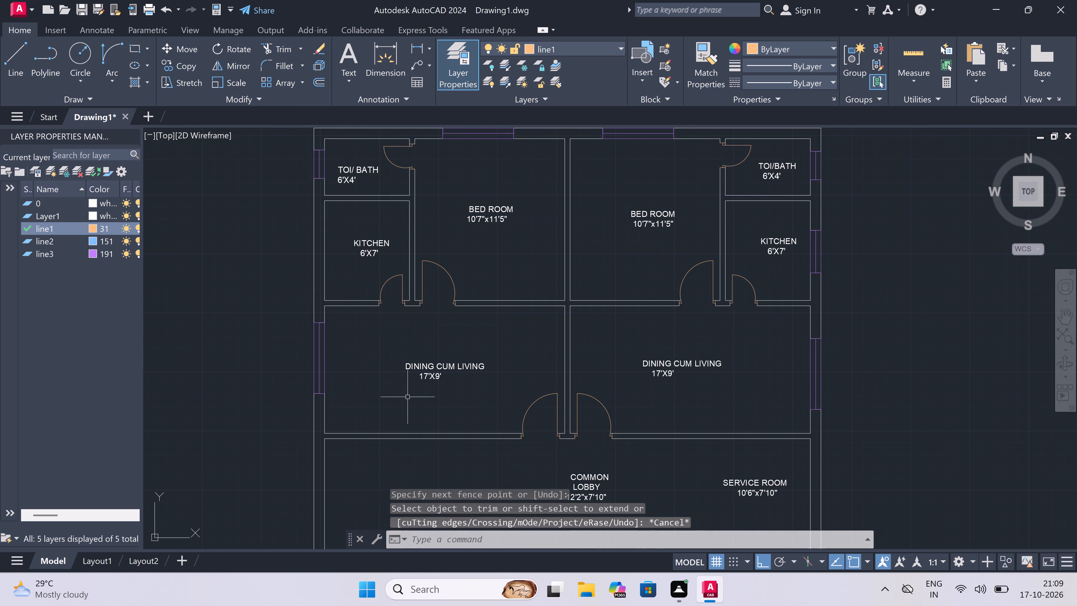
pyautogui.click(416, 367)
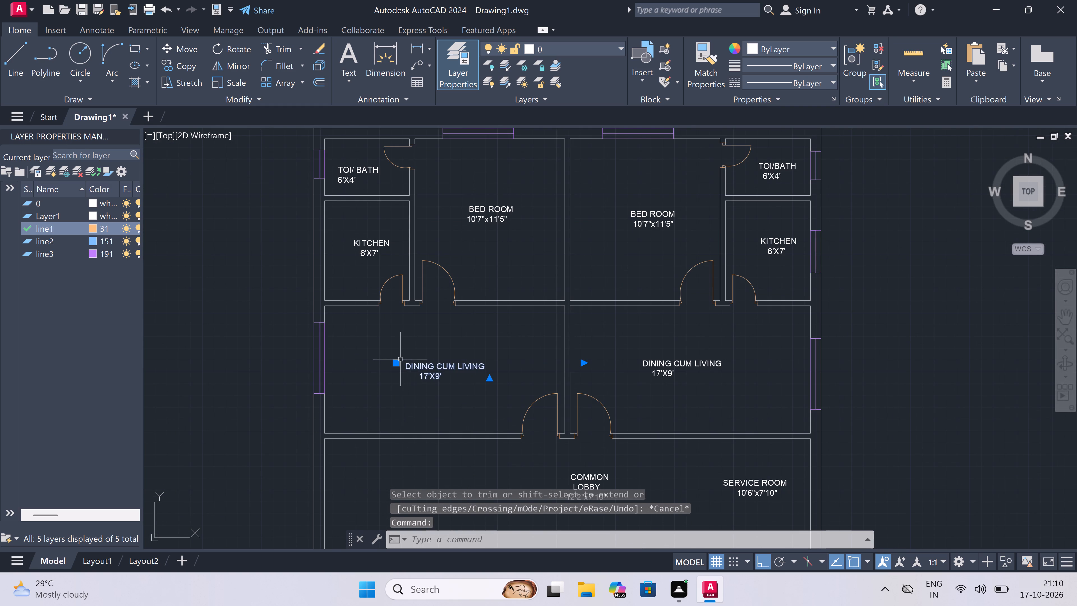
pyautogui.click(396, 362)
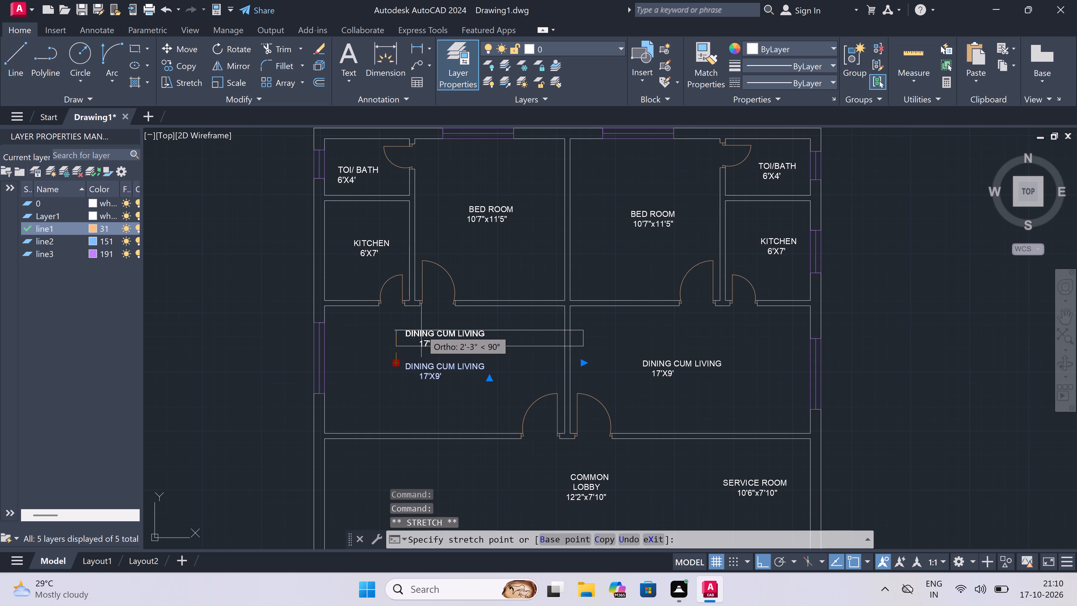
pyautogui.doubleClick(421, 330)
pyautogui.press('Escape')
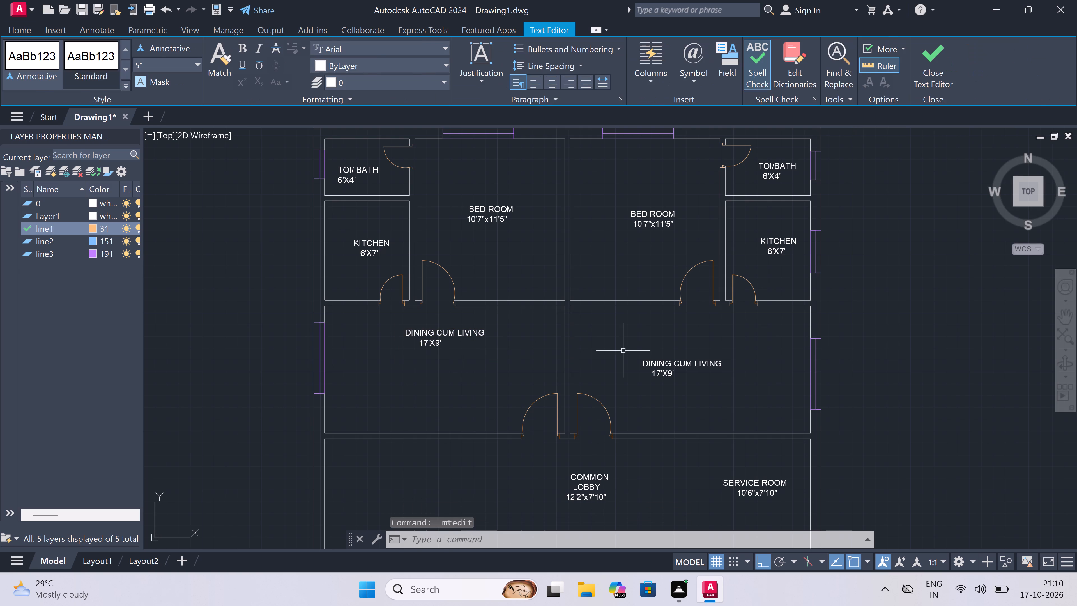
# With Ortho off, move the northeast dining room's DINING CUM LIVING label up and toward the party wall.
pyautogui.click(676, 364)
pyautogui.click(626, 361)
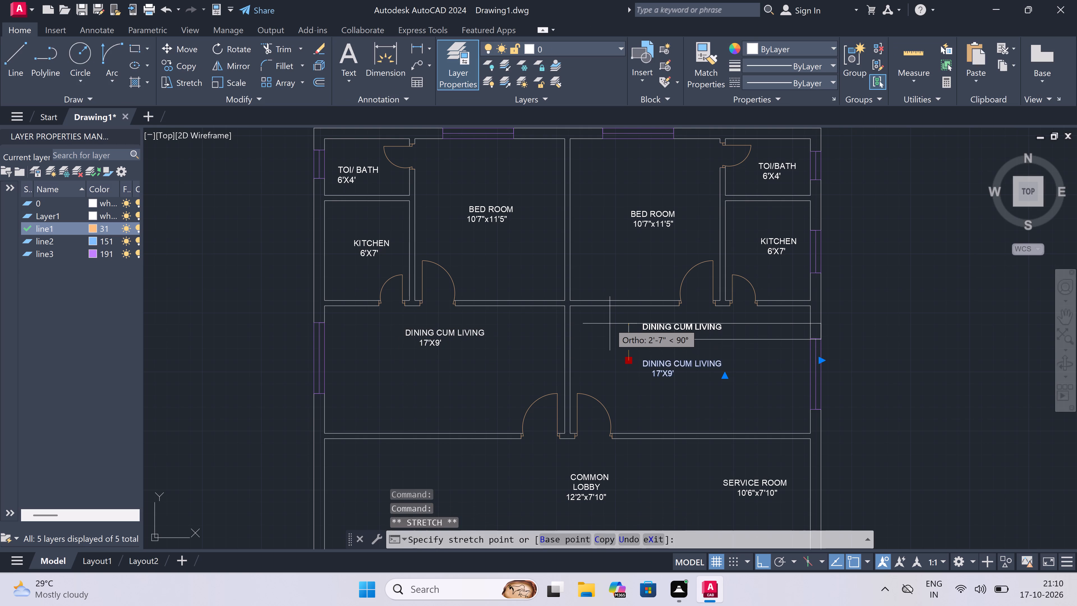
pyautogui.press('F8')
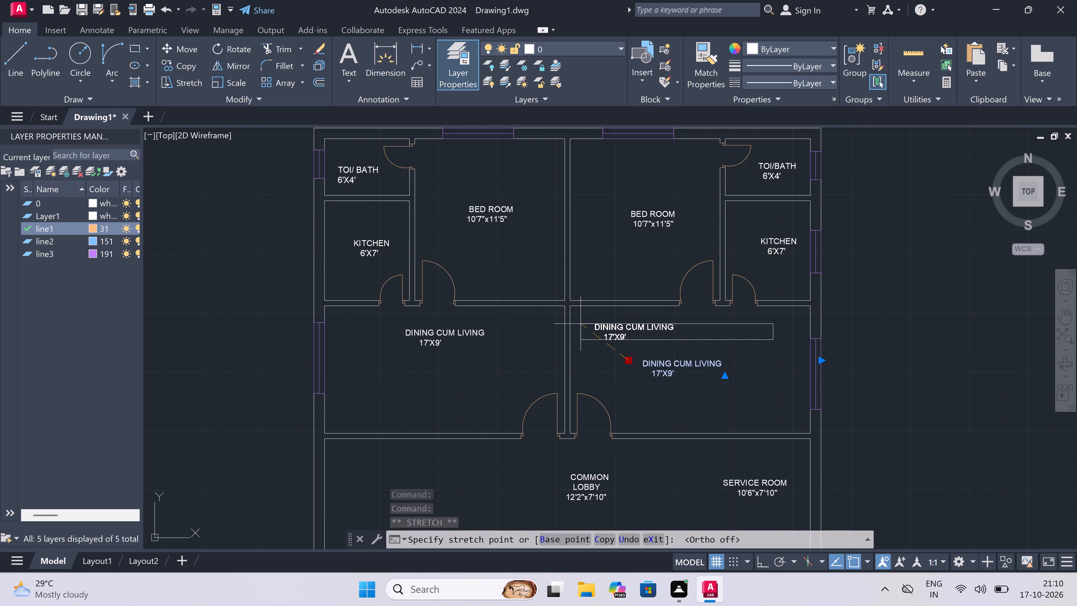
pyautogui.scroll(2, 581, 323)
pyautogui.click(582, 320)
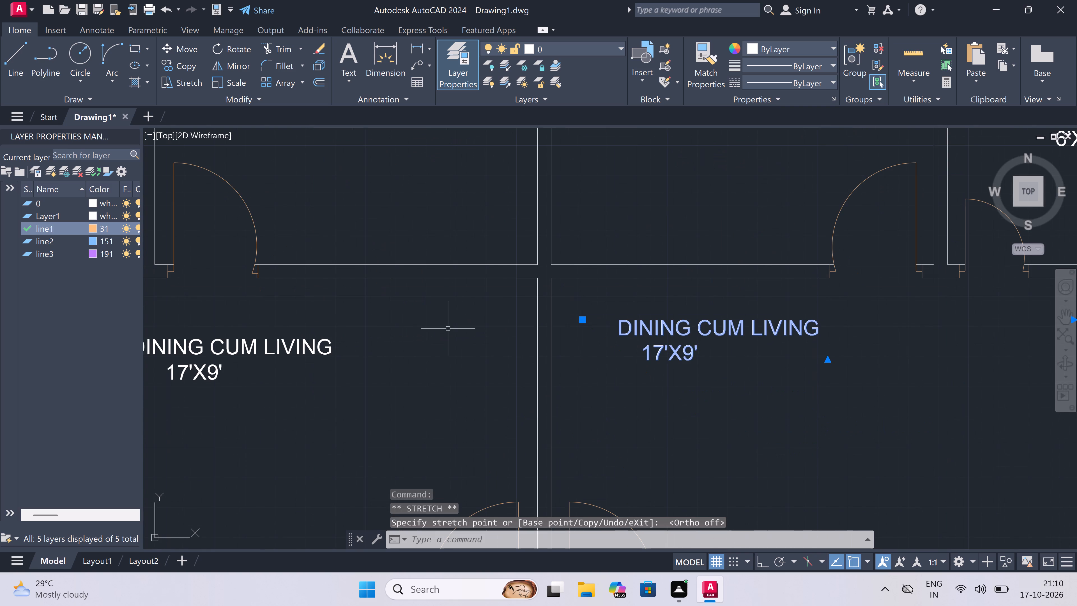
pyautogui.press('Escape')
# Move the southwest dining room's DINING CUM LIVING label down and toward the party wall, clear of the entrance door.
pyautogui.scroll(-5, 438, 328)
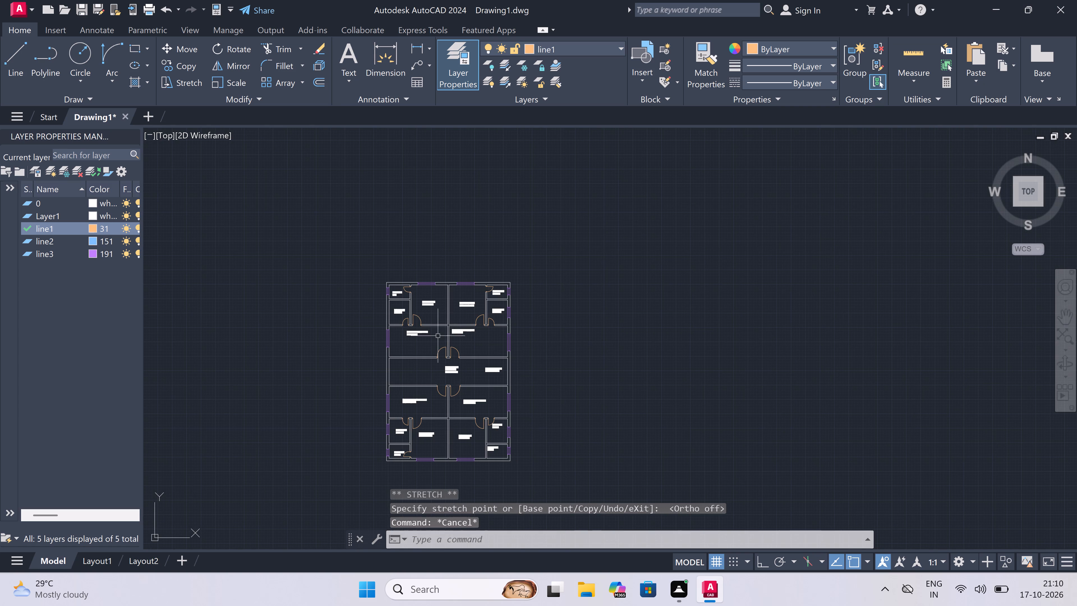
pyautogui.scroll(3, 405, 423)
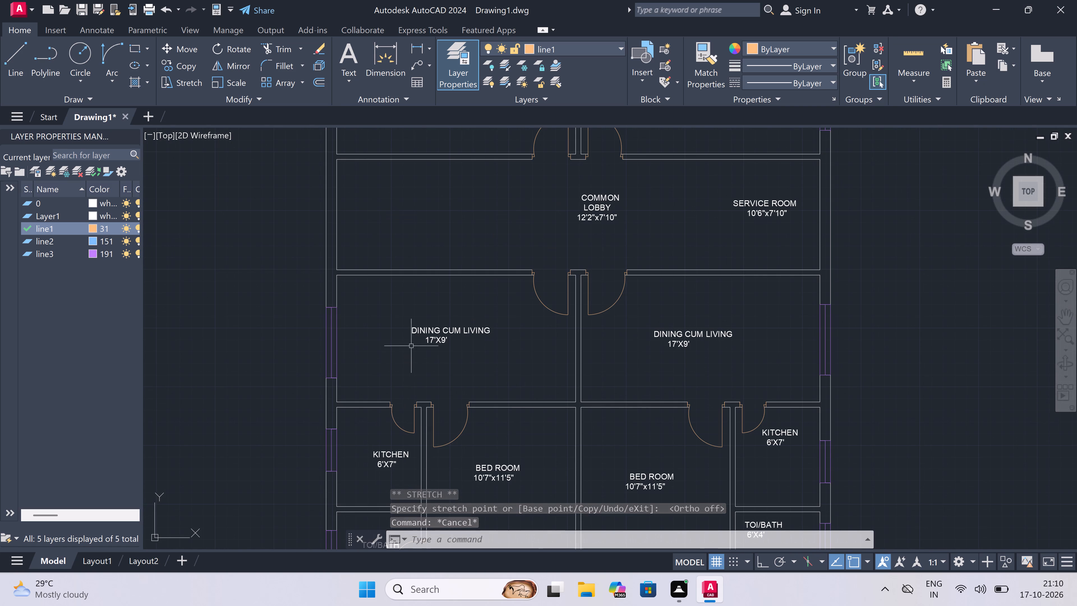
pyautogui.doubleClick(413, 330)
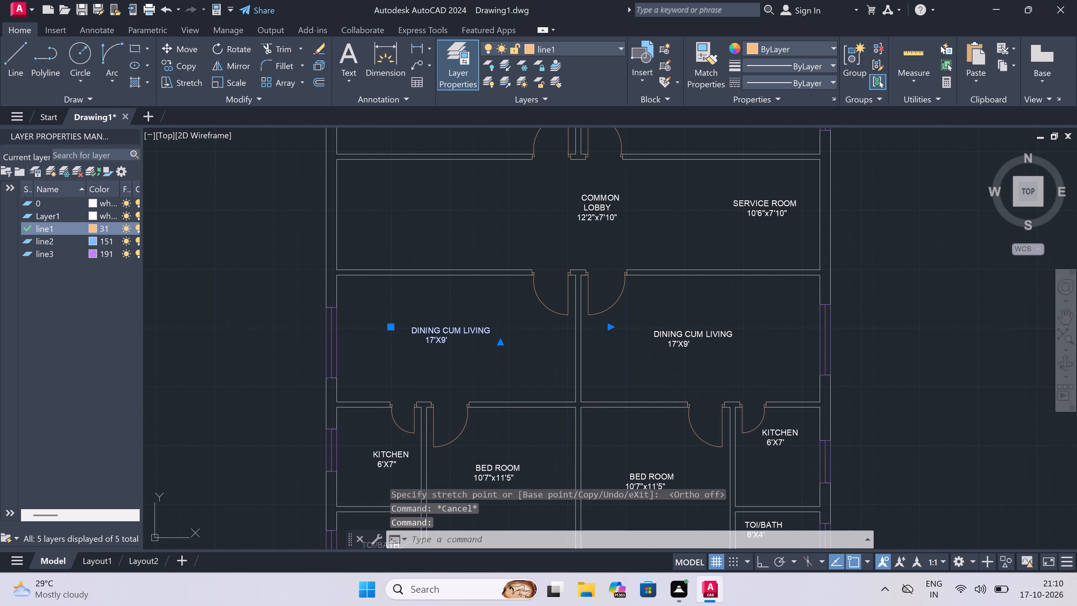
pyautogui.click(388, 342)
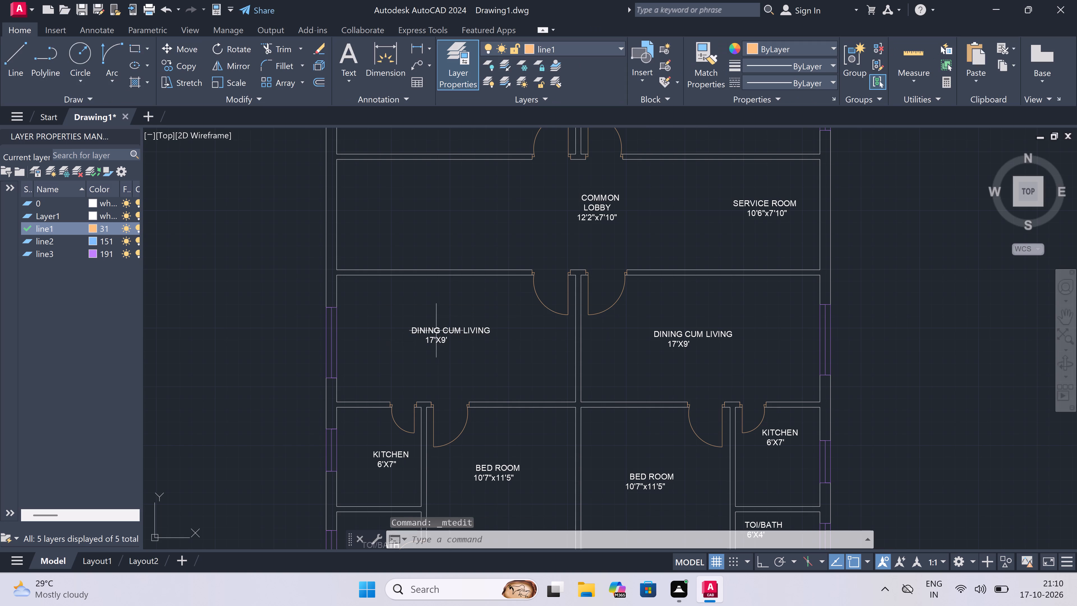
pyautogui.click(436, 330)
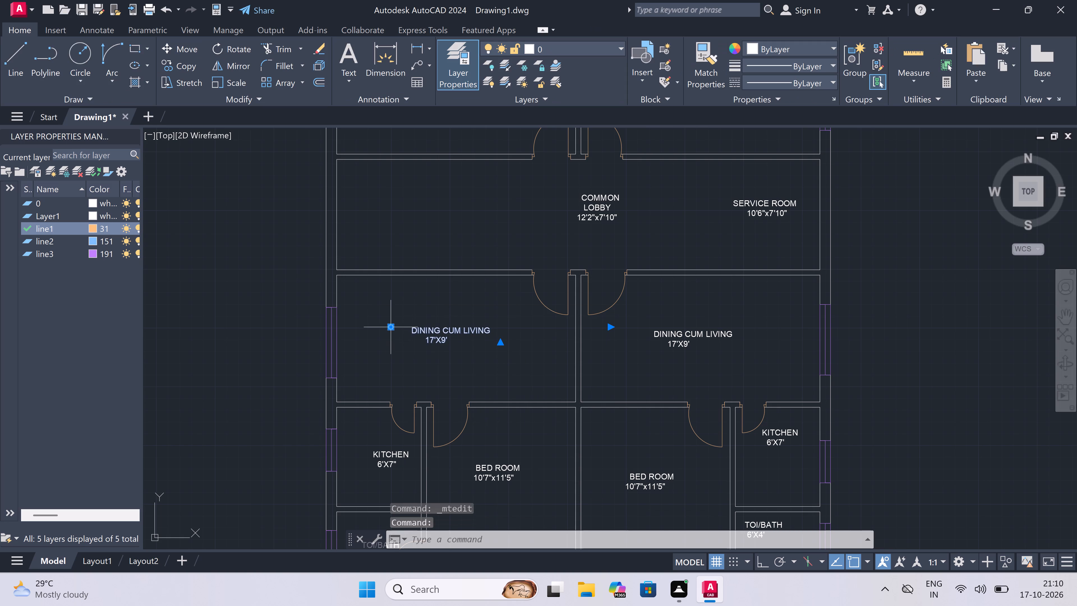
pyautogui.click(386, 326)
pyautogui.click(398, 336)
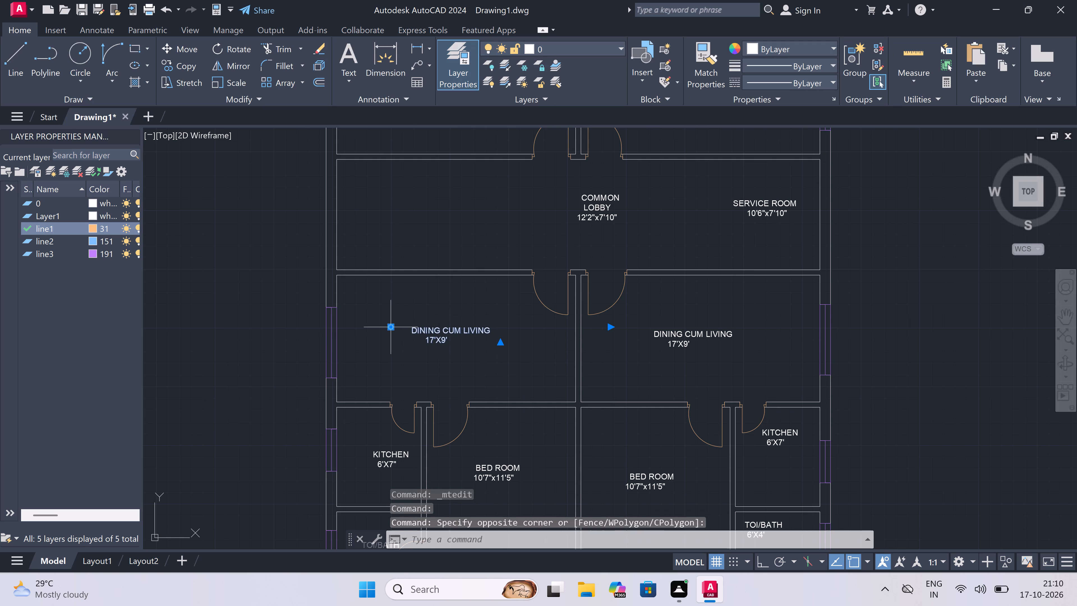
pyautogui.doubleClick(392, 328)
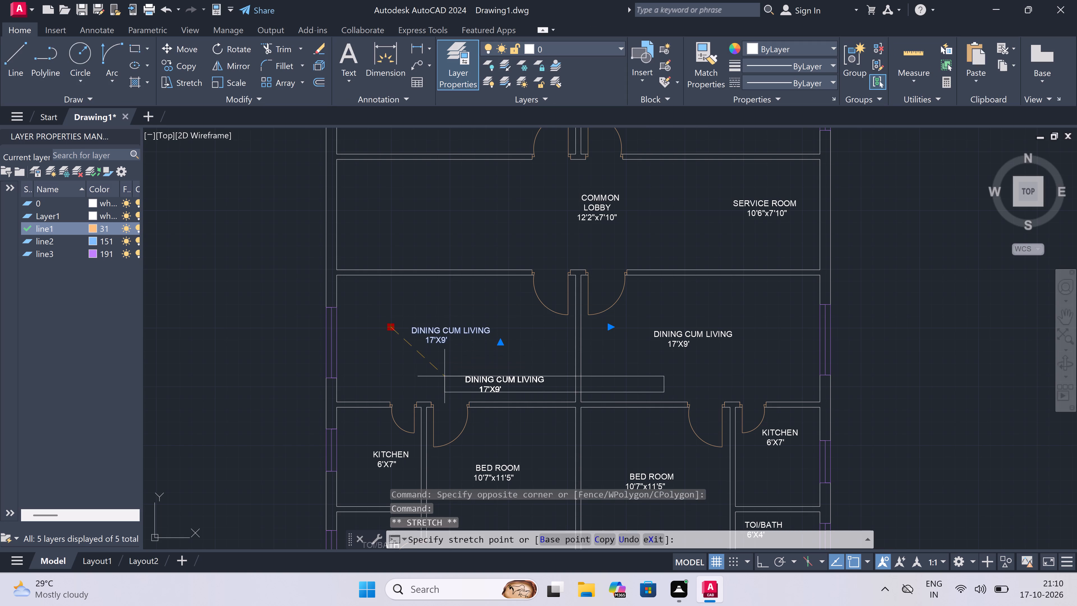
pyautogui.click(445, 376)
pyautogui.press('Escape')
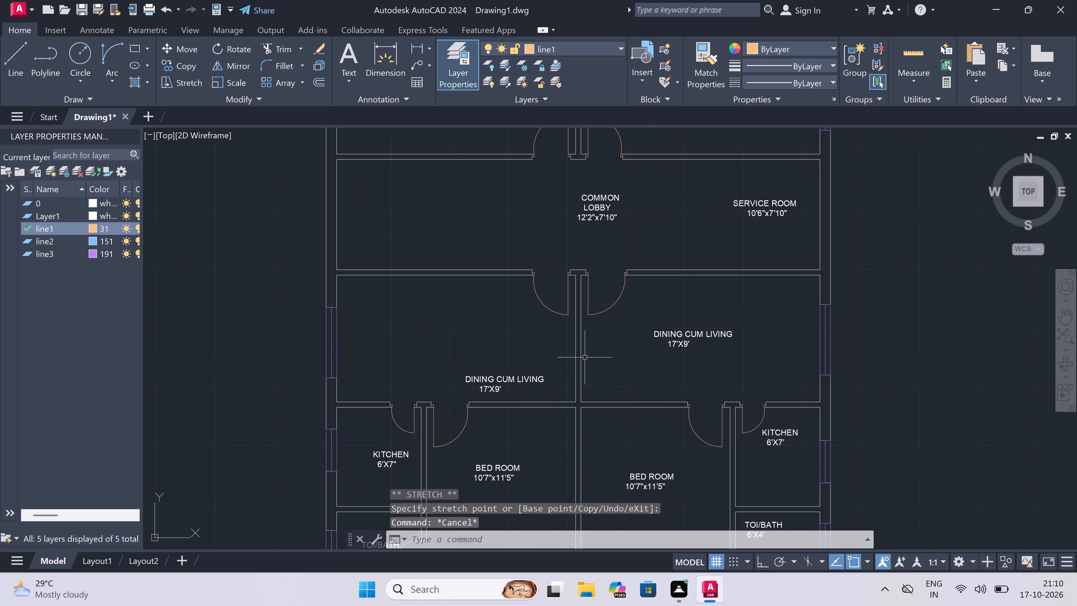
# Move the southeast dining room's DINING CUM LIVING label down and toward the party wall, level with the southwest room's label.
pyautogui.doubleClick(664, 331)
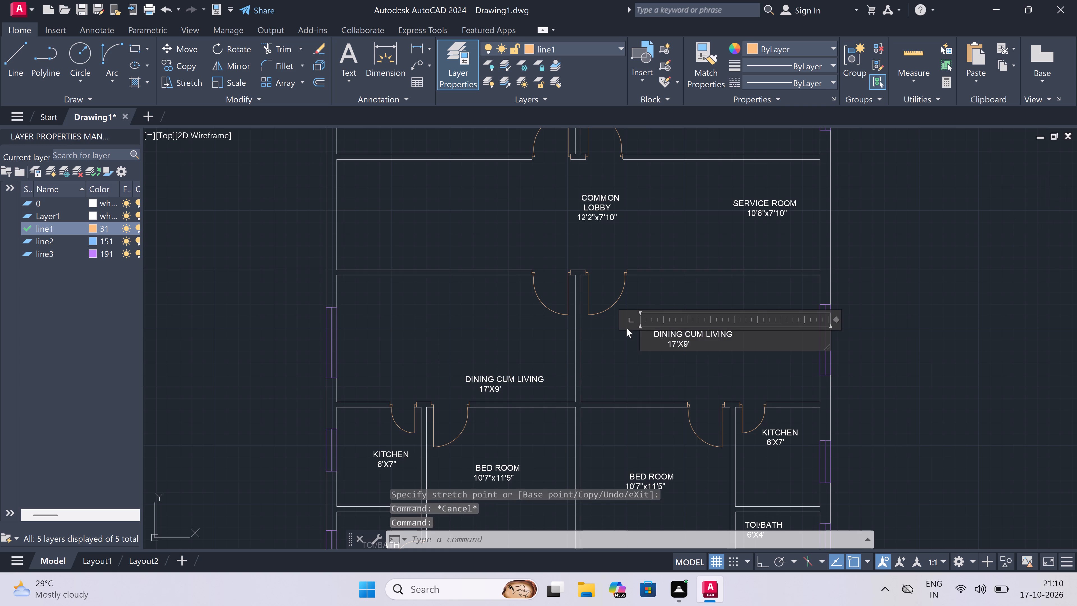
pyautogui.click(626, 340)
pyautogui.click(675, 334)
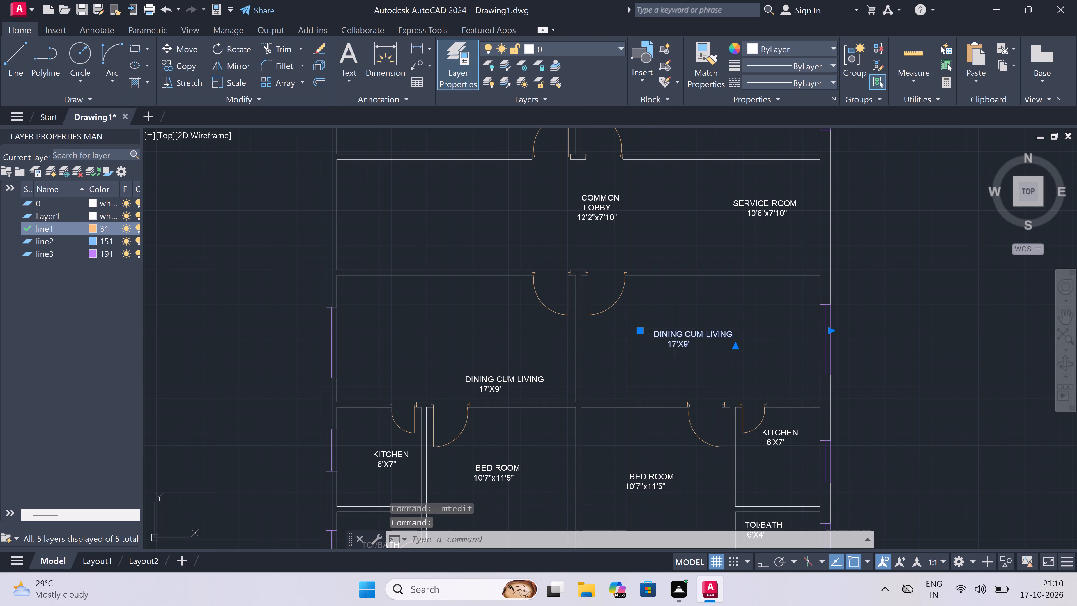
pyautogui.moveTo(641, 329); pyautogui.dragTo(639, 326)
pyautogui.click(639, 326)
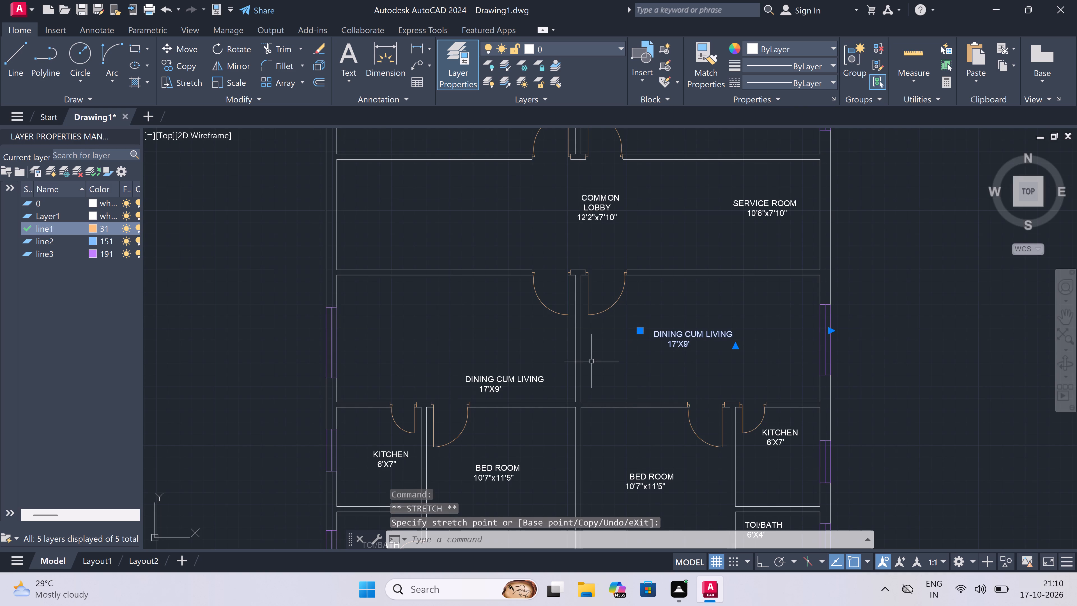
pyautogui.click(640, 328)
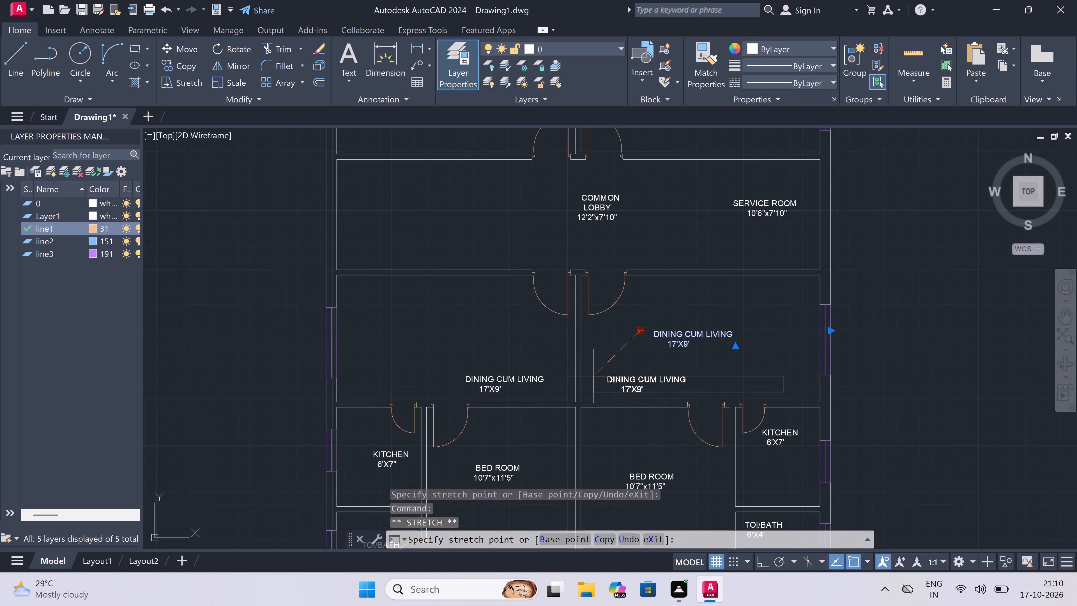
pyautogui.moveTo(594, 377); pyautogui.dragTo(588, 377)
pyautogui.press('Escape')
# Turn Ortho on and make layer 0 the current layer.
pyautogui.scroll(-2, 423, 341)
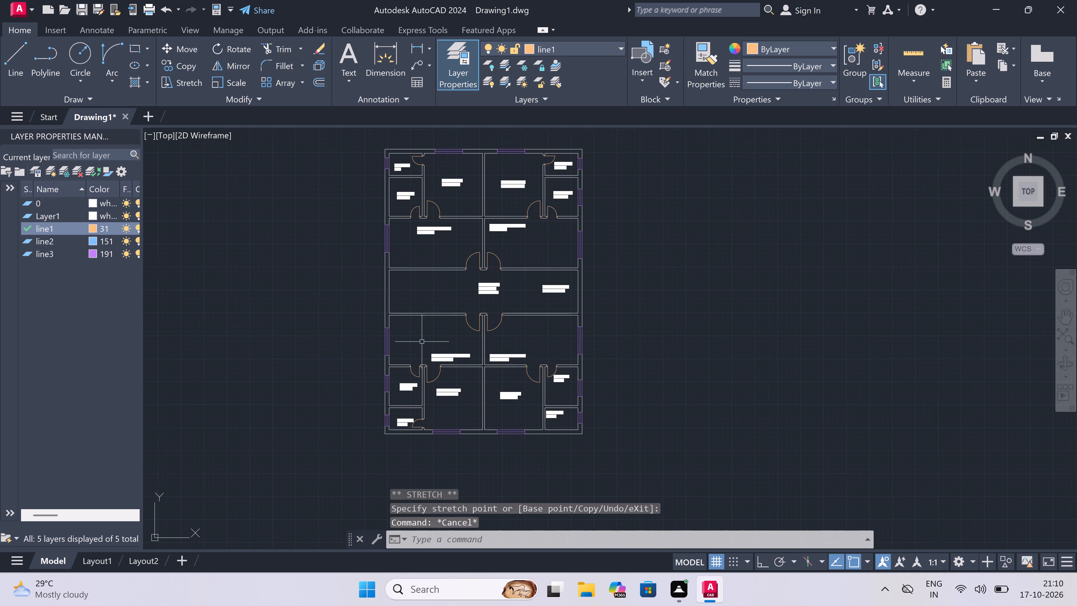
pyautogui.scroll(3, 406, 387)
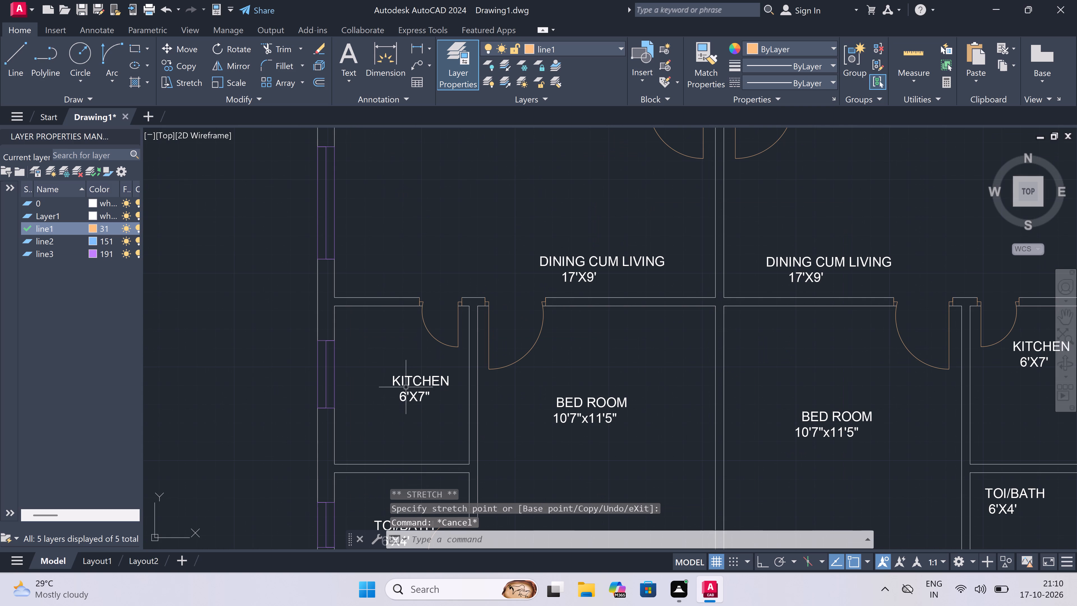
pyautogui.press('l')
pyautogui.press('space')
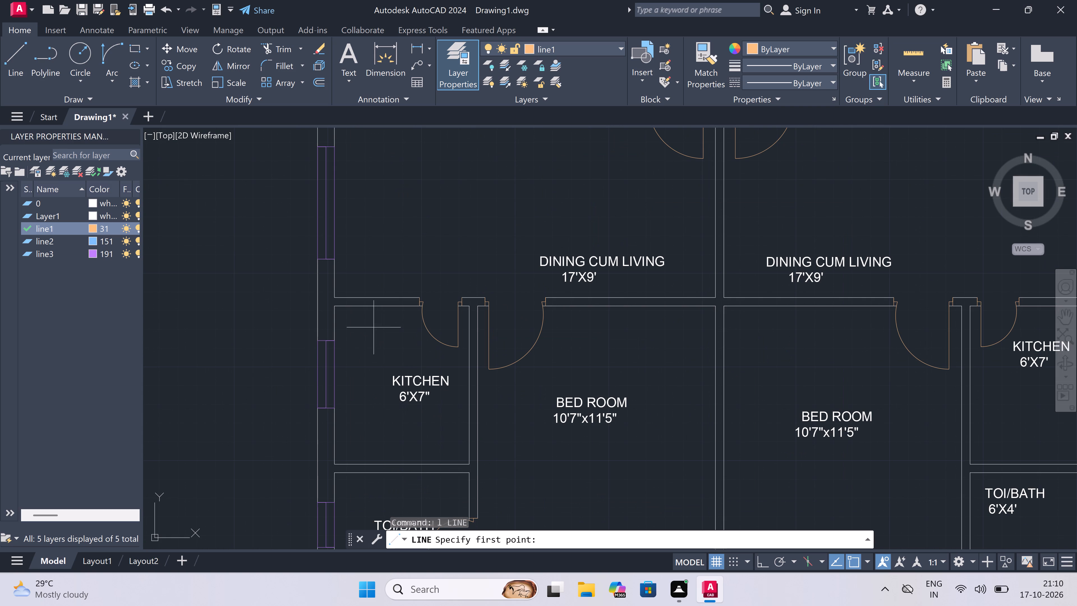
pyautogui.doubleClick(361, 312)
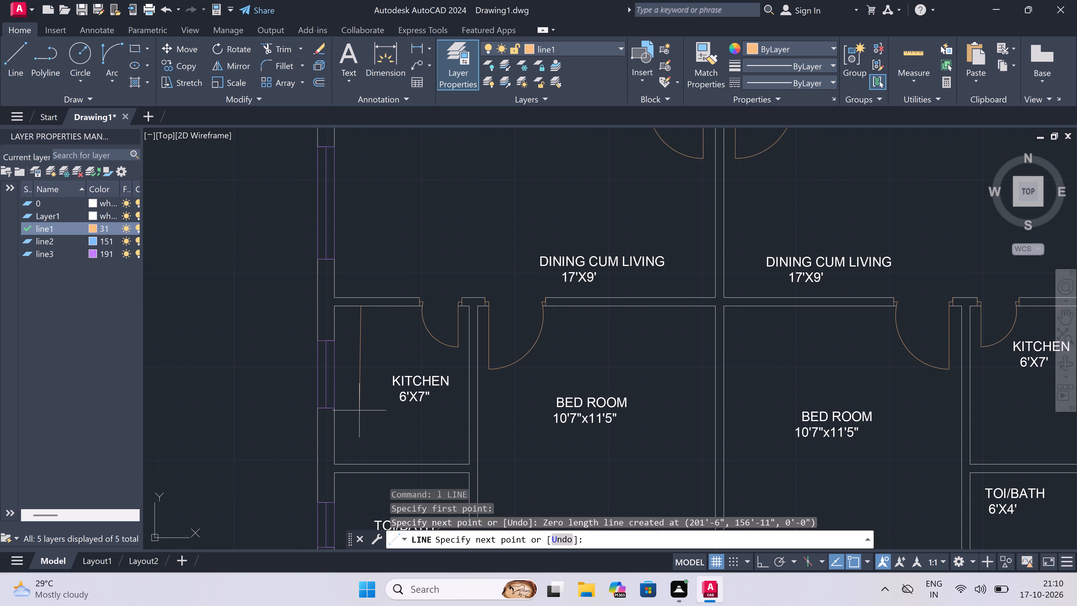
pyautogui.press('F8')
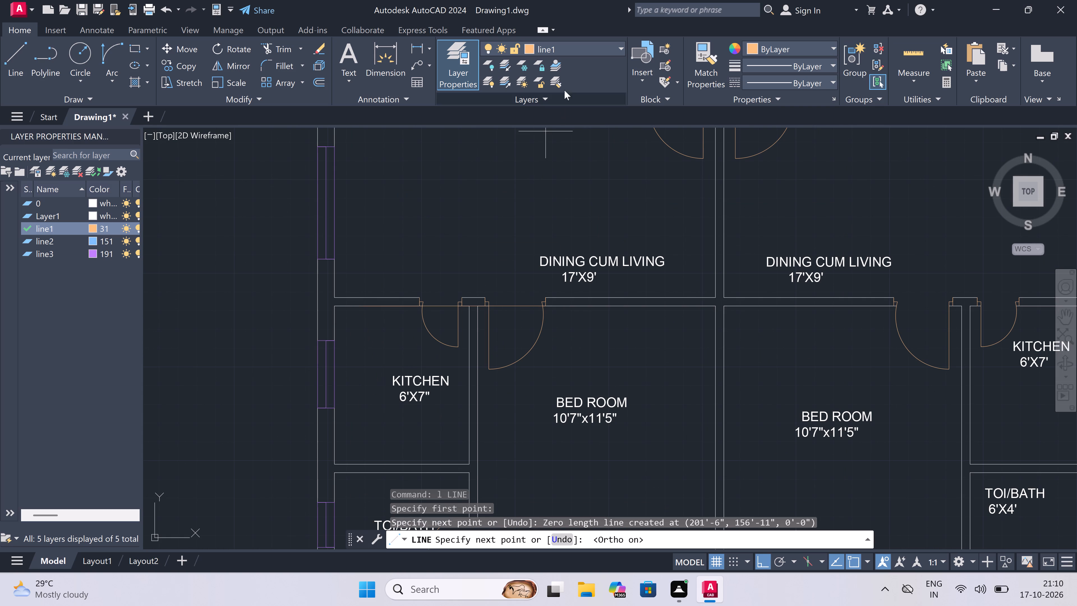
pyautogui.doubleClick(571, 49)
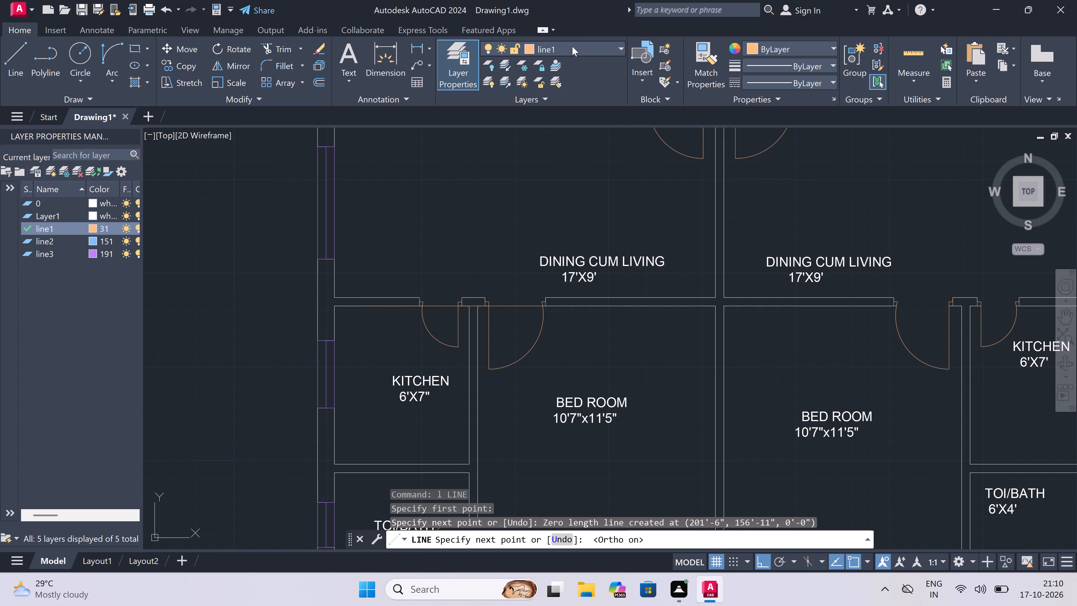
pyautogui.doubleClick(572, 46)
pyautogui.click(578, 43)
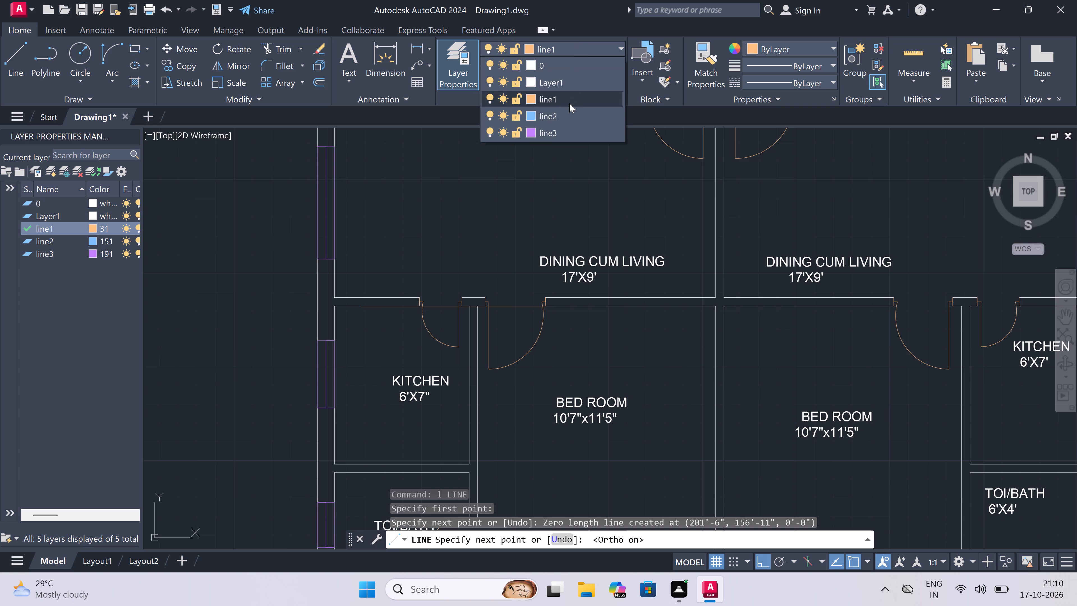
pyautogui.click(564, 69)
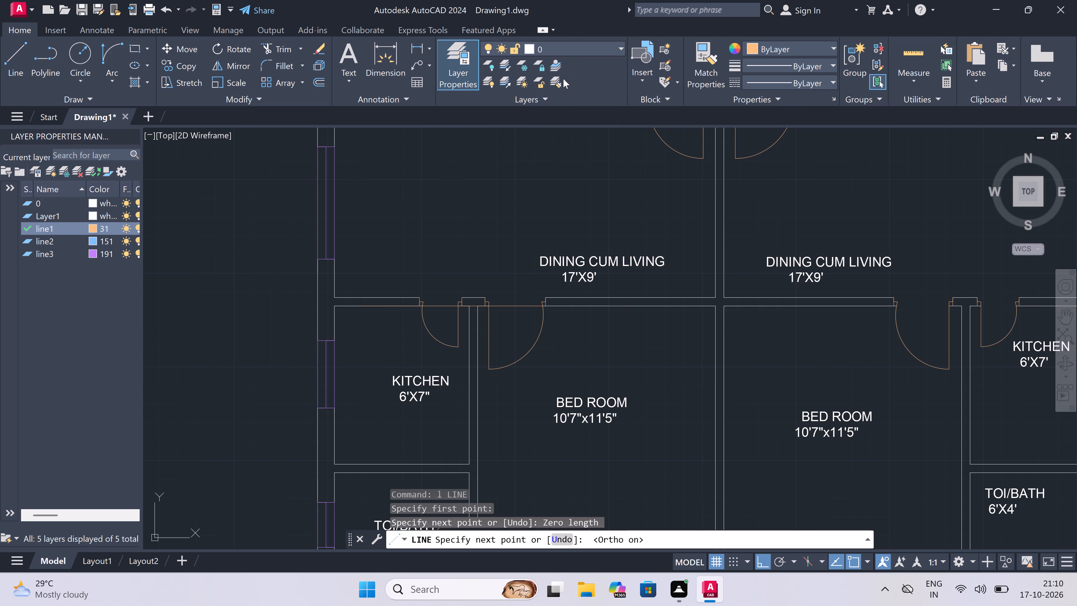
pyautogui.press('Escape')
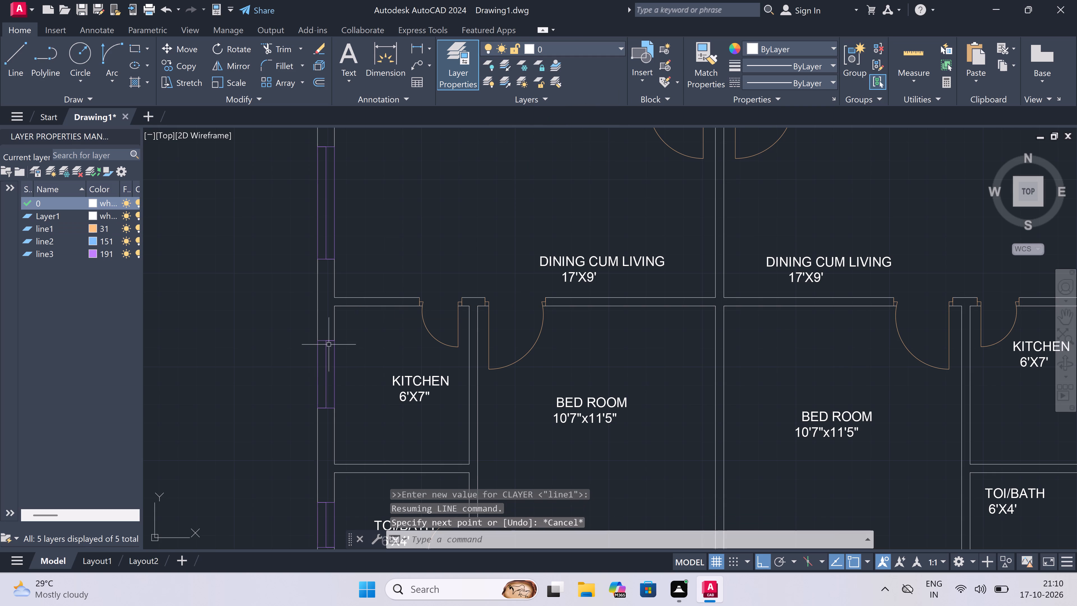
# Draw an L-shaped counter line in the southwest kitchen, from its north wall down beside the window wall and across to the bedroom wall.
pyautogui.press('space')
pyautogui.click(361, 309)
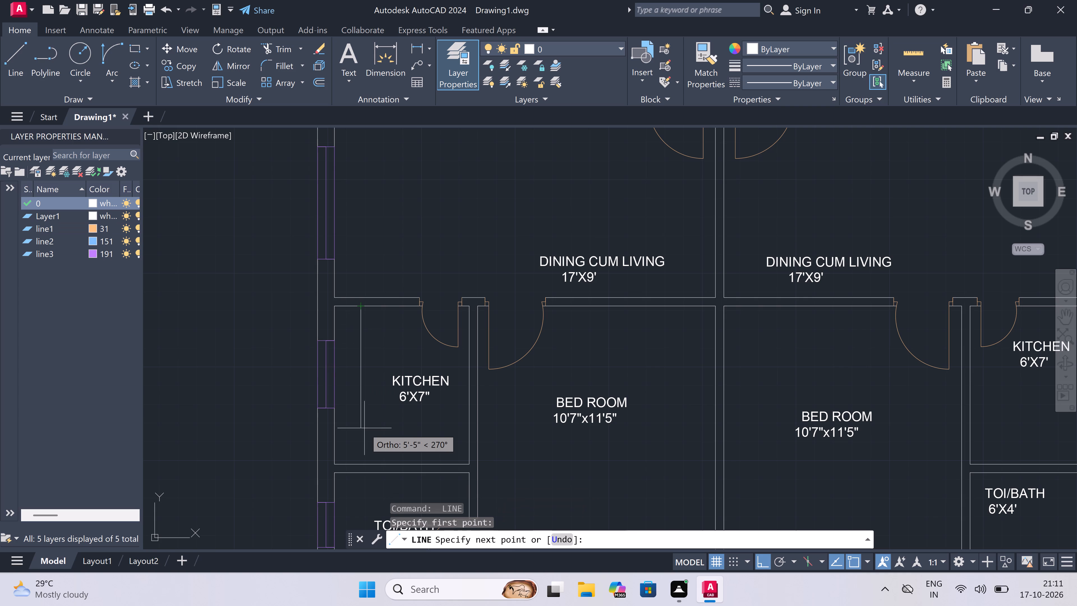
pyautogui.click(359, 435)
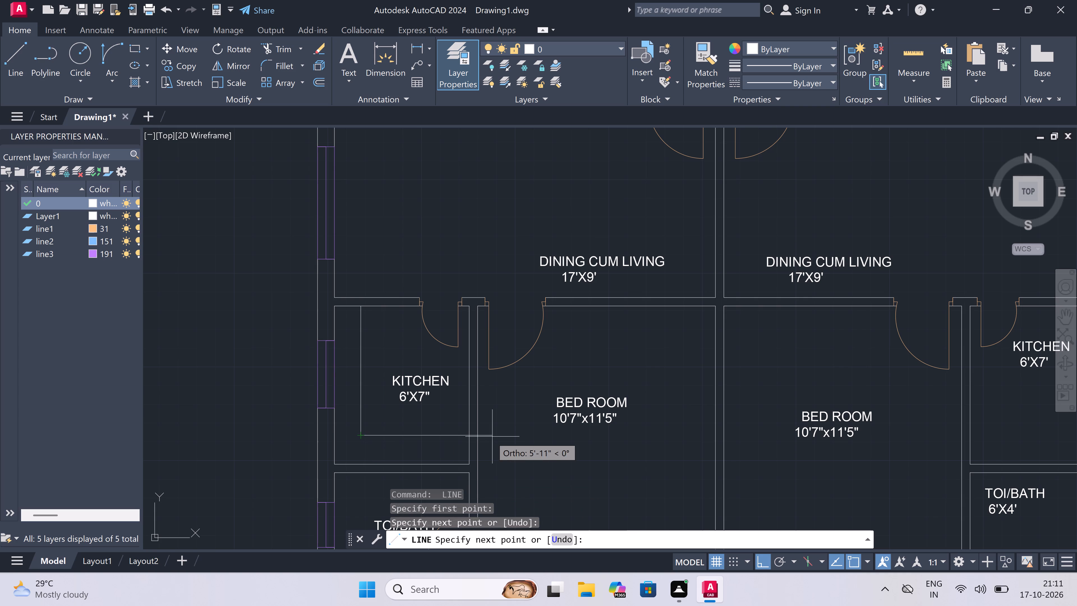
pyautogui.click(473, 438)
pyautogui.press('Escape')
# Draw the southeast kitchen's L-shaped counter line, about 5'-11" south from its north wall beside the windows and across to the bedroom wall.
pyautogui.scroll(-2, 344, 333)
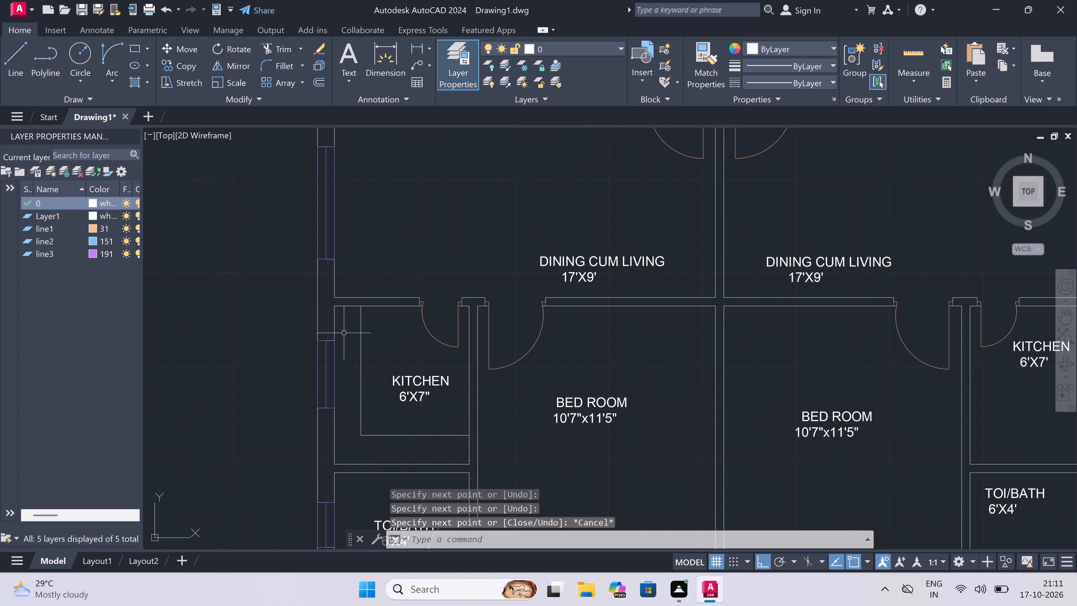
pyautogui.scroll(-3, 344, 333)
pyautogui.scroll(4, 413, 329)
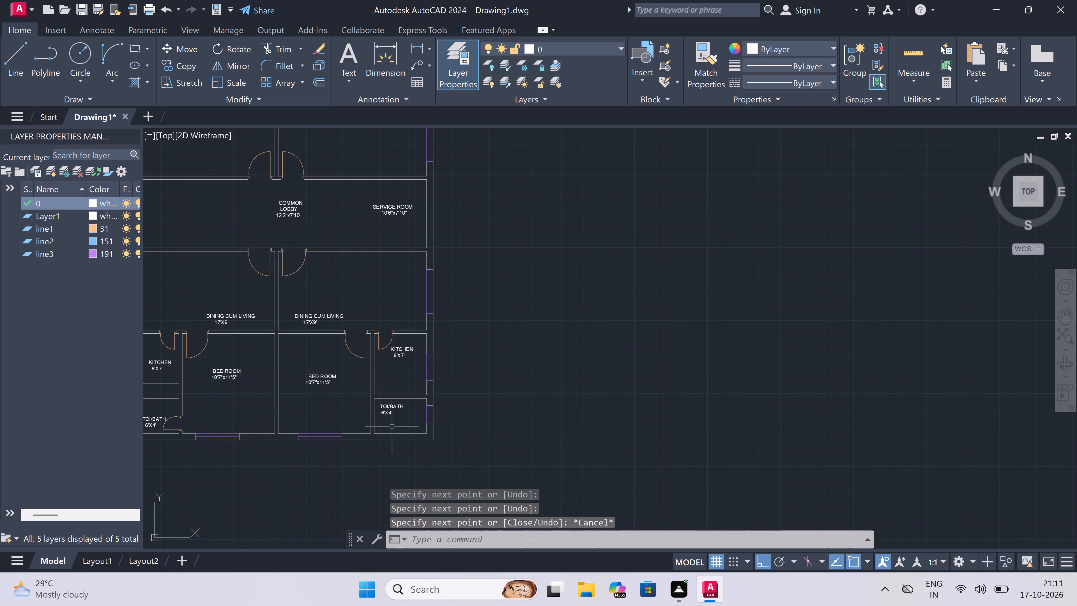
pyautogui.scroll(1, 392, 426)
pyautogui.scroll(1, 410, 299)
pyautogui.press('space')
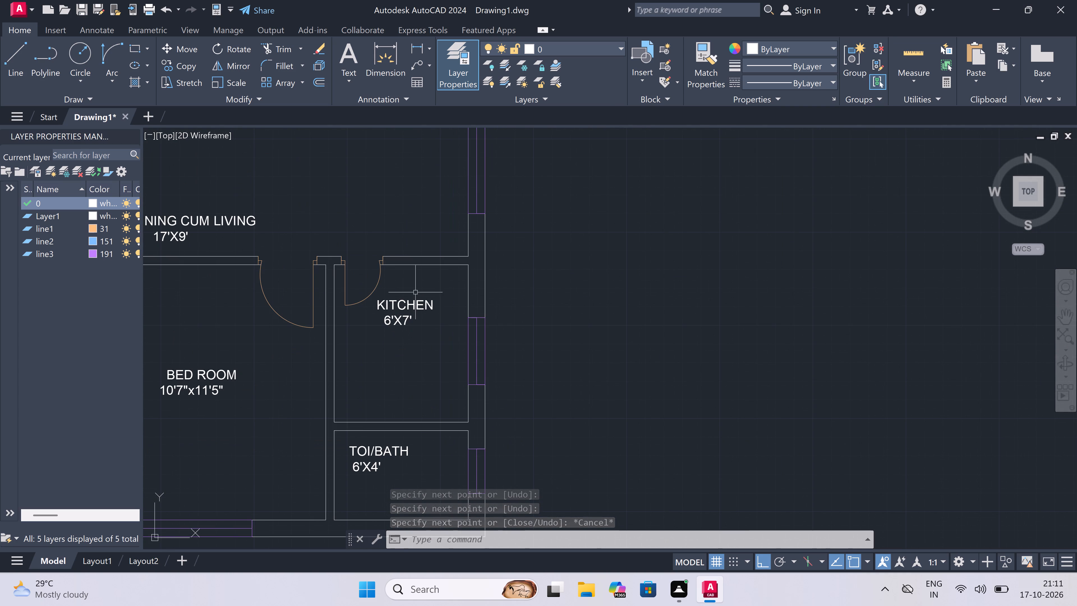
pyautogui.doubleClick(443, 268)
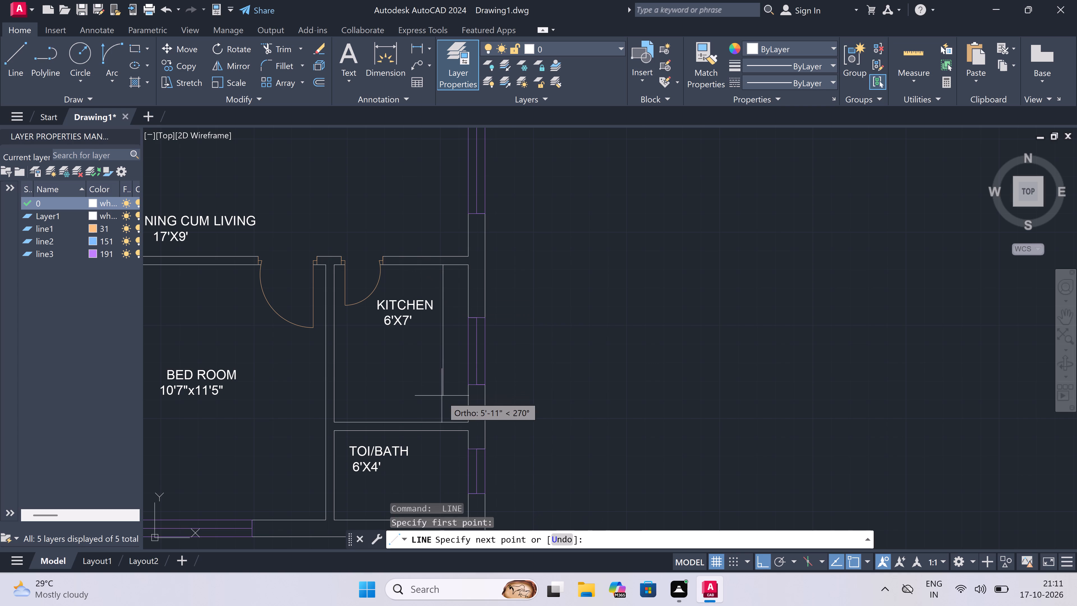
pyautogui.click(441, 396)
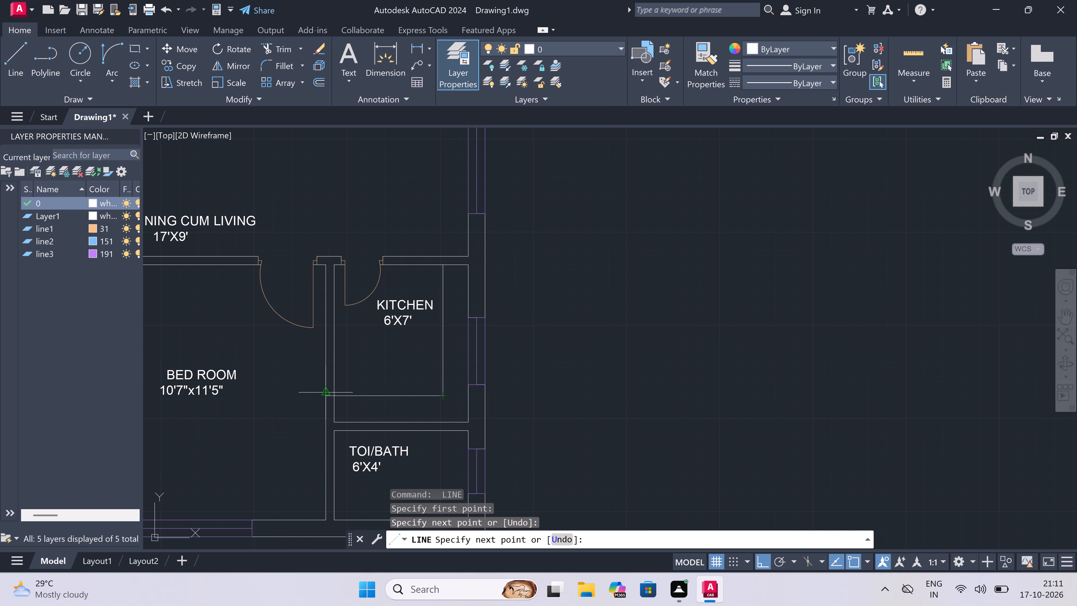
pyautogui.click(333, 400)
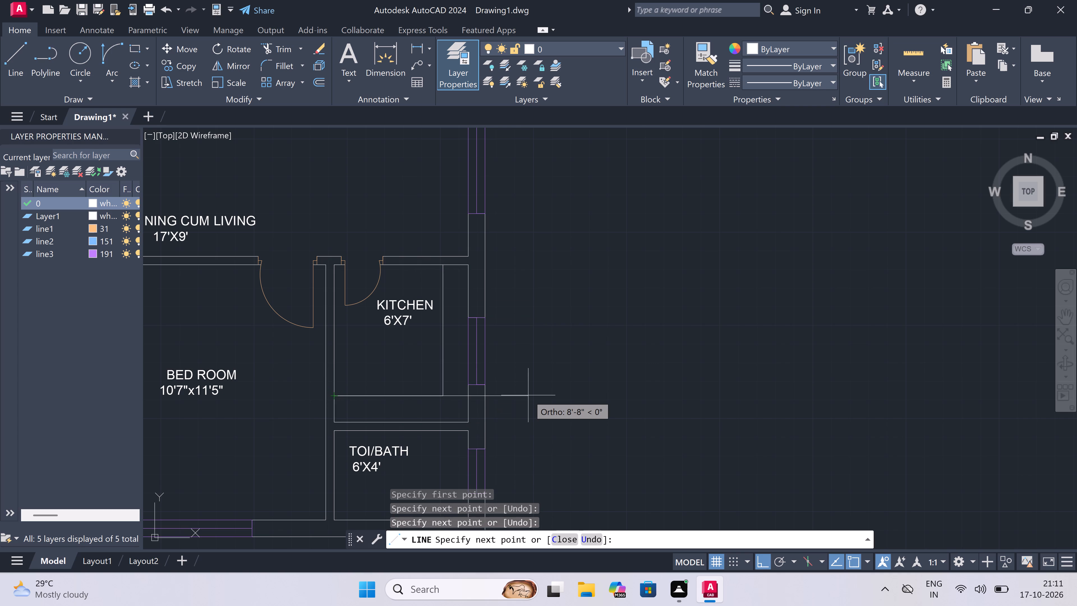
pyautogui.press('Escape')
# Draw the northeast kitchen's L-shaped counter line from its south wall up beside the window wall and across to the bedroom wall.
pyautogui.scroll(-4, 530, 395)
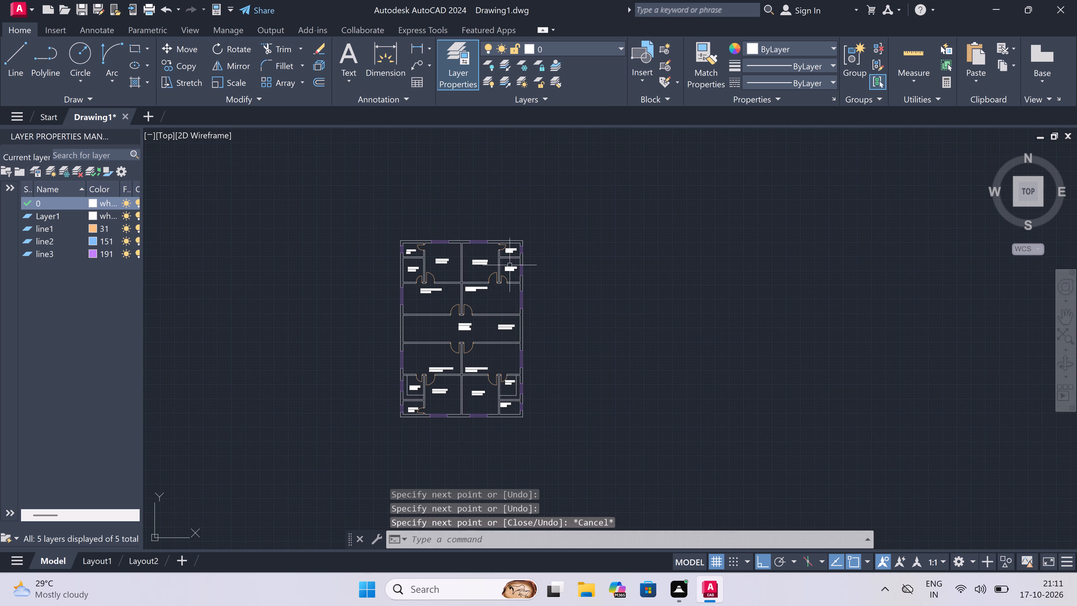
pyautogui.scroll(4, 505, 257)
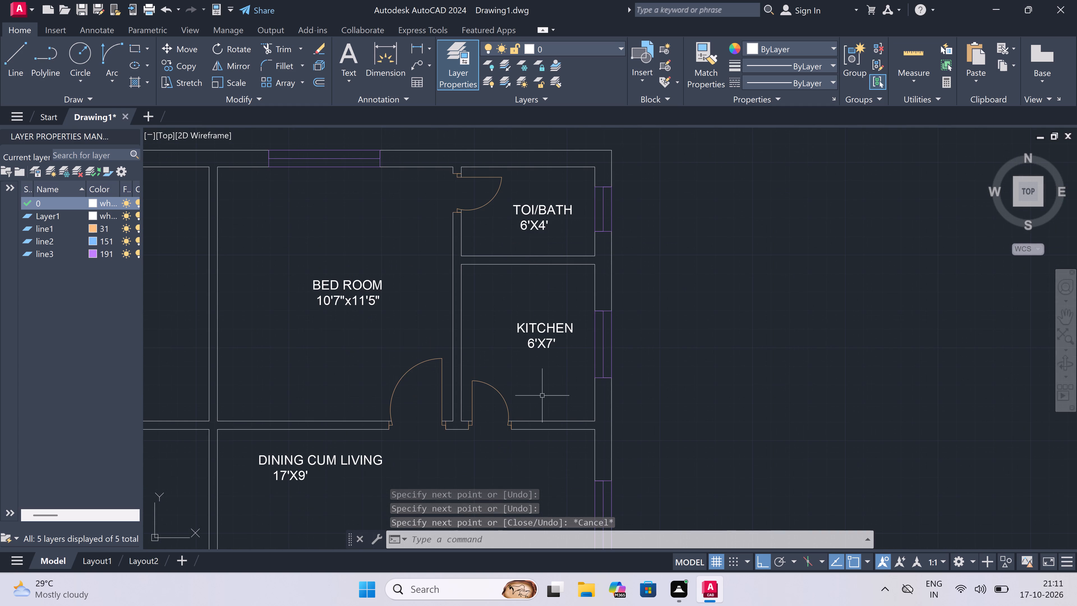
pyautogui.press('space')
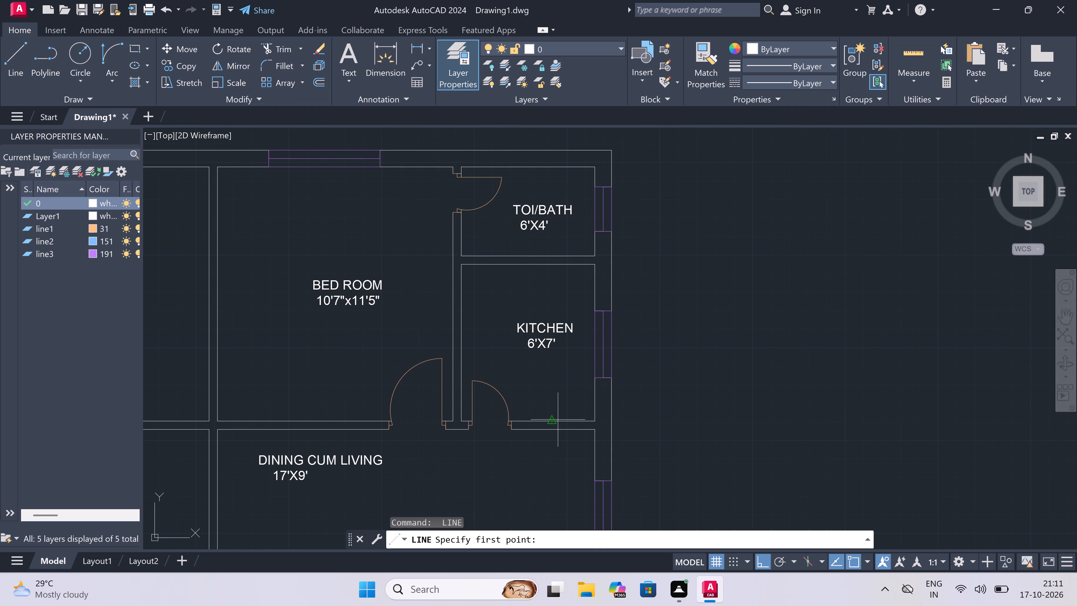
pyautogui.doubleClick(566, 420)
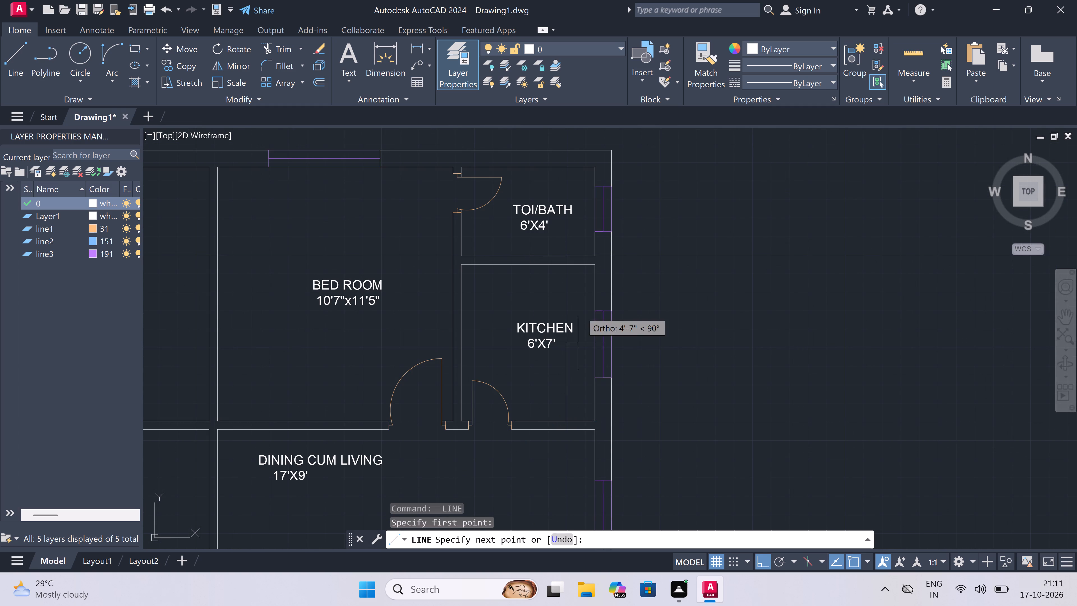
pyautogui.doubleClick(565, 290)
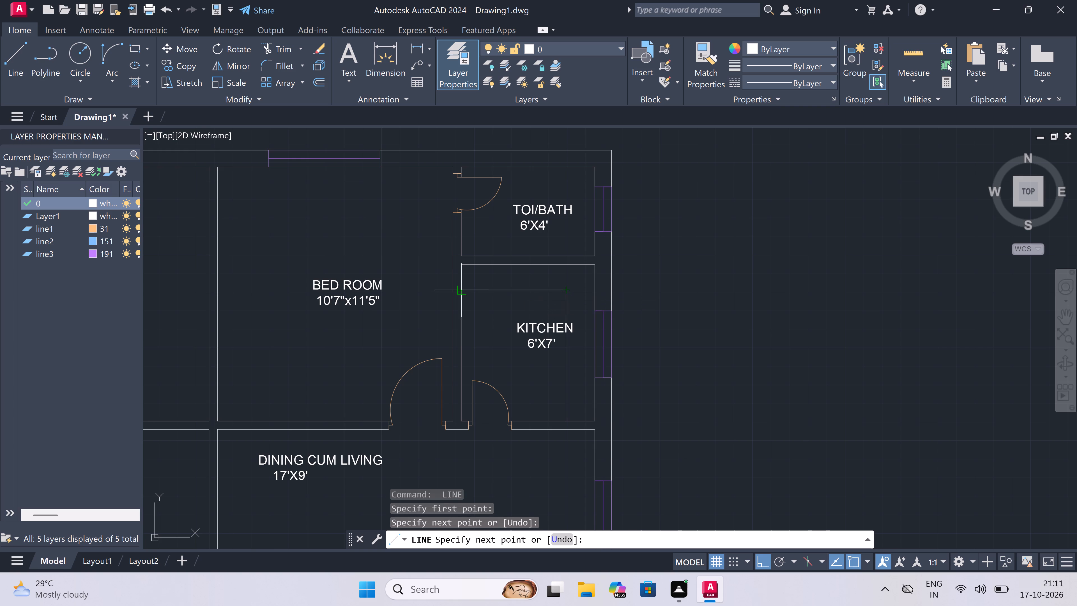
pyautogui.click(461, 289)
pyautogui.press('Escape')
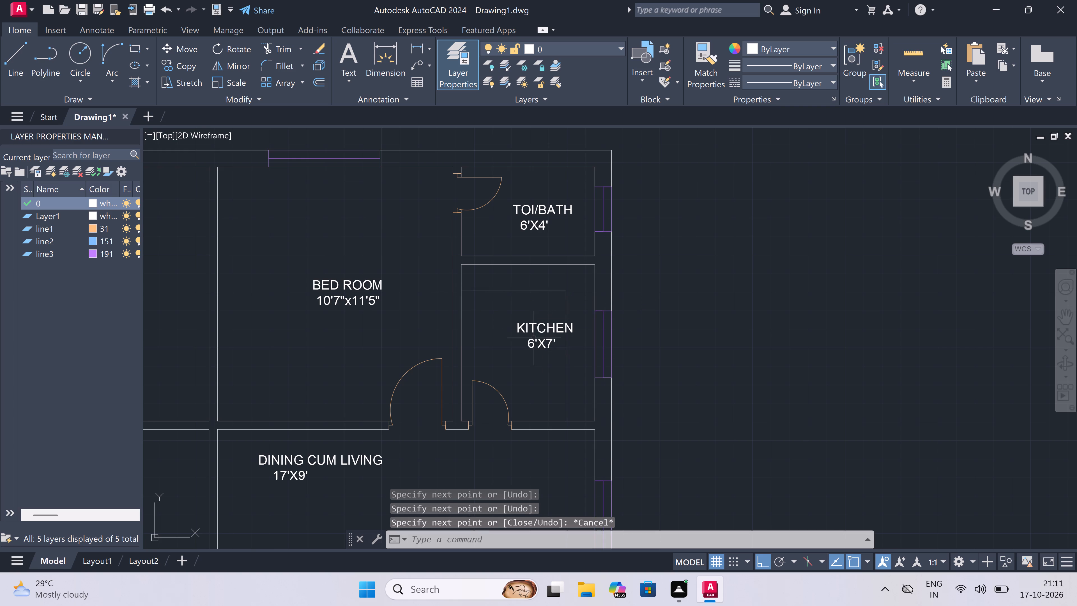
# Move the northeast kitchen's KITCHEN 6'X7' label west, clear of the counter line beside the window wall.
pyautogui.doubleClick(534, 338)
pyautogui.click(478, 351)
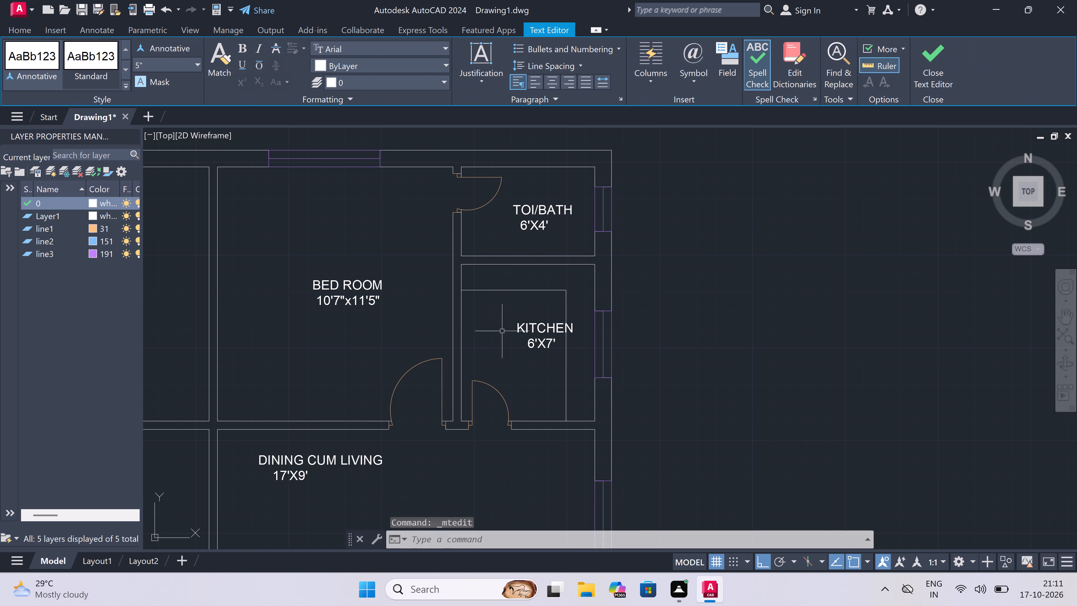
pyautogui.click(522, 330)
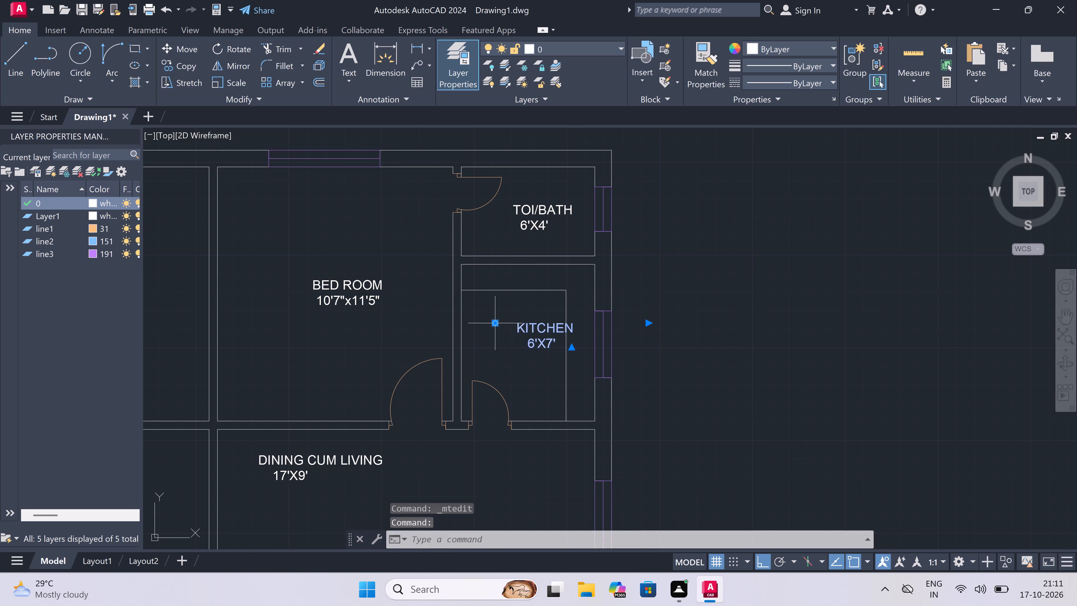
pyautogui.moveTo(496, 325); pyautogui.dragTo(493, 325)
pyautogui.moveTo(463, 325); pyautogui.dragTo(460, 323)
pyautogui.press('Escape')
# Draw the northwest kitchen's L-shaped counter line from its south wall up beside the window wall and across to the bedroom wall.
pyautogui.scroll(-4, 501, 322)
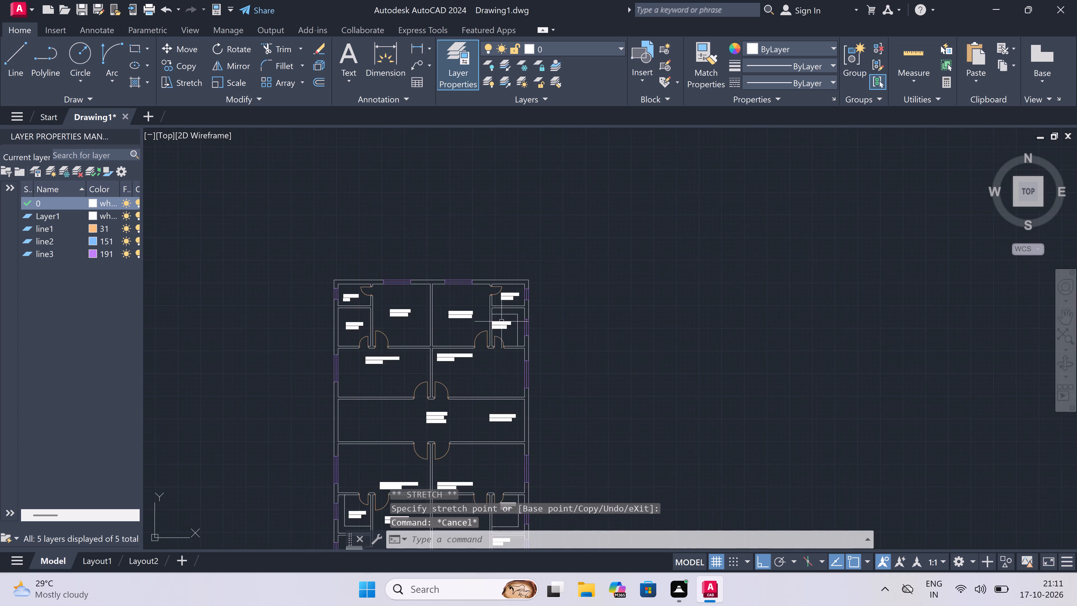
pyautogui.scroll(3, 413, 321)
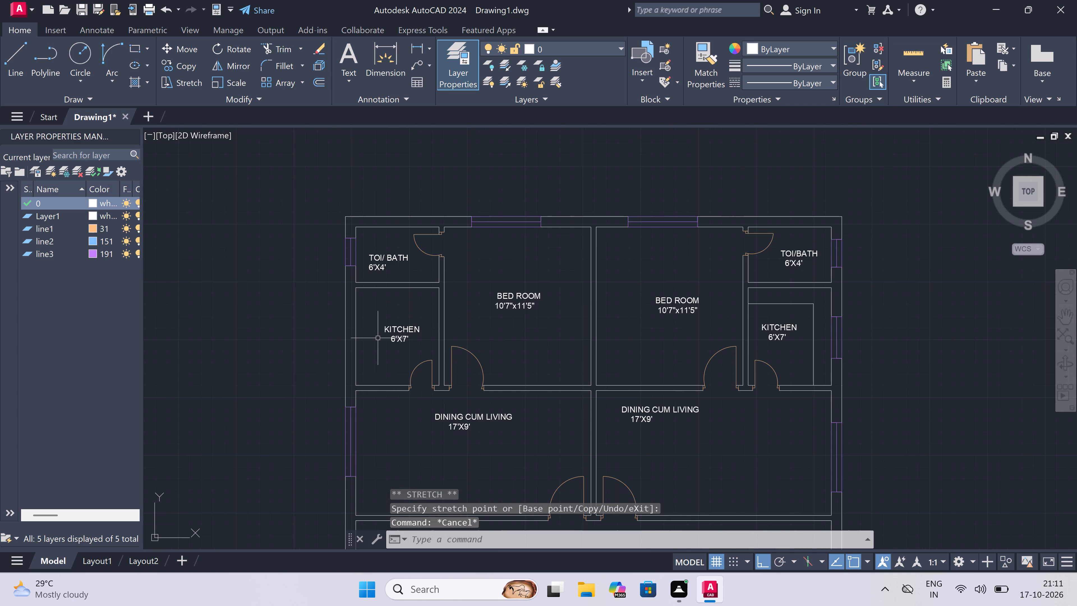
pyautogui.press('l')
pyautogui.press('space')
pyautogui.scroll(1, 377, 347)
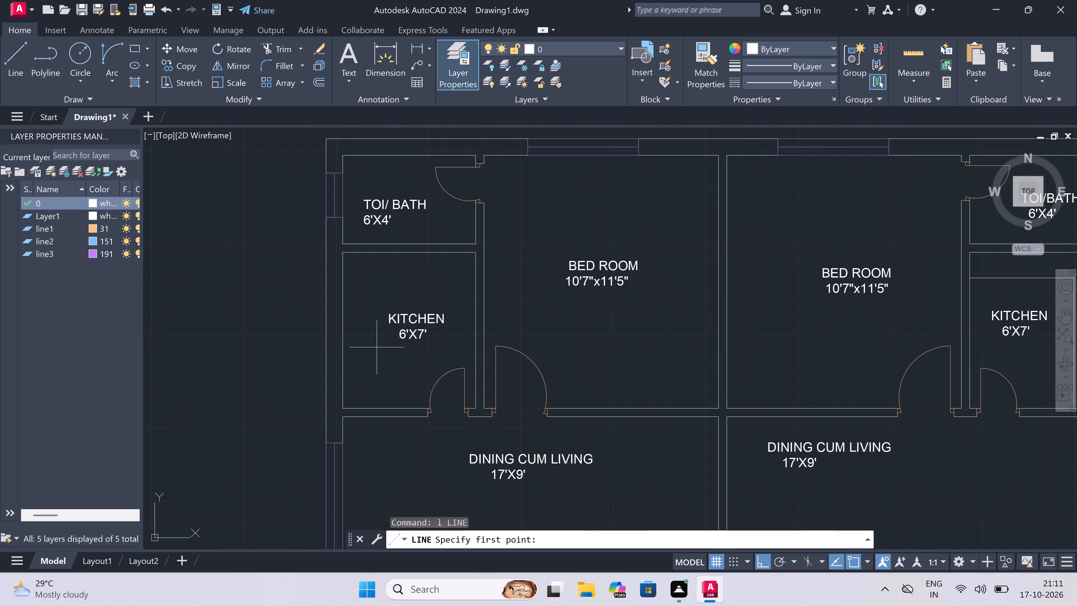
pyautogui.click(369, 406)
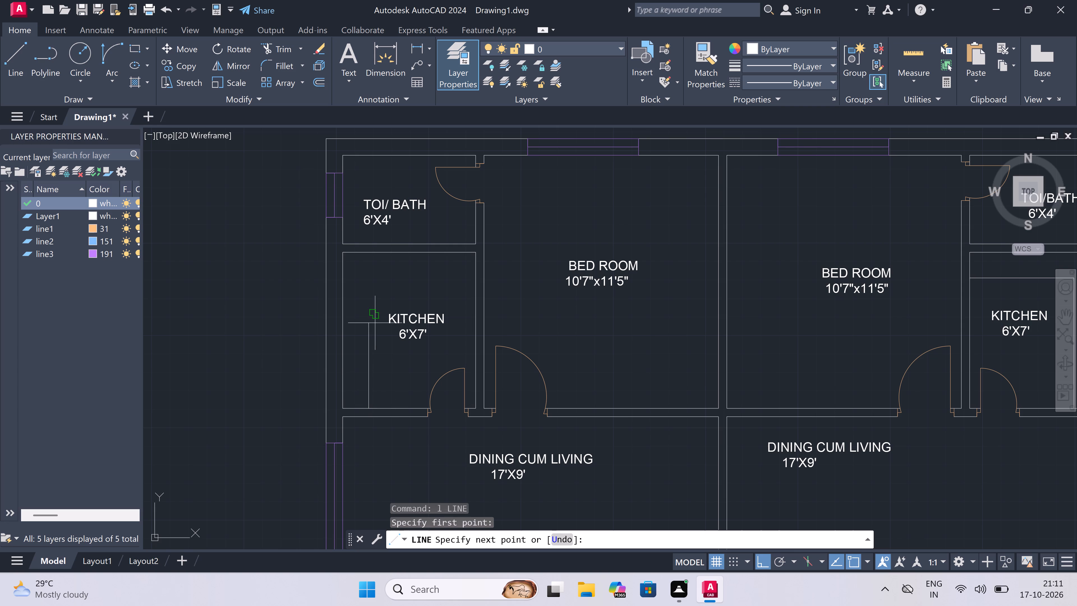
pyautogui.click(370, 277)
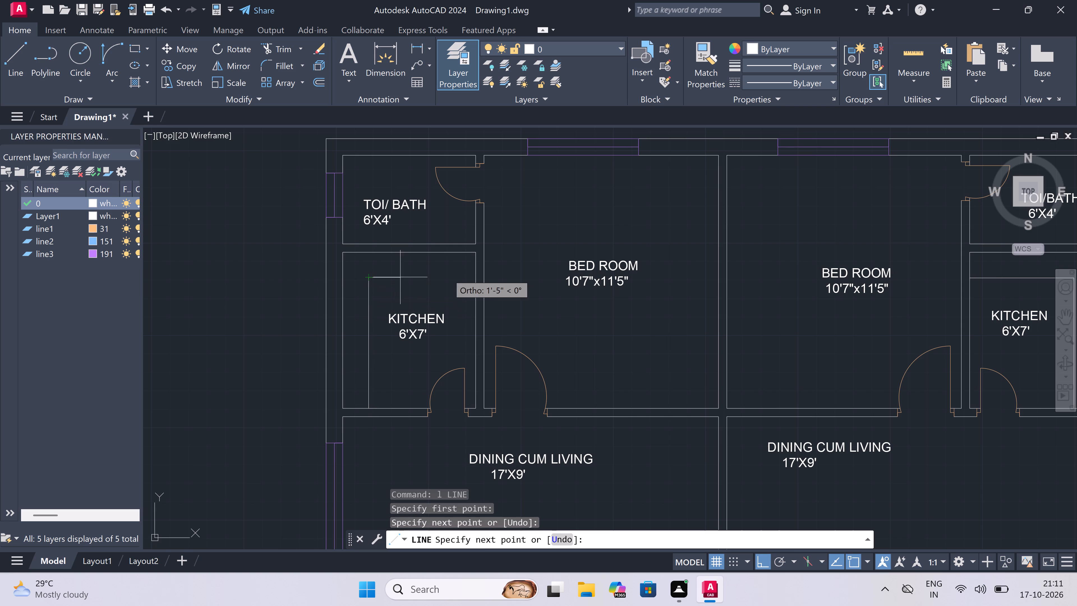
pyautogui.click(468, 275)
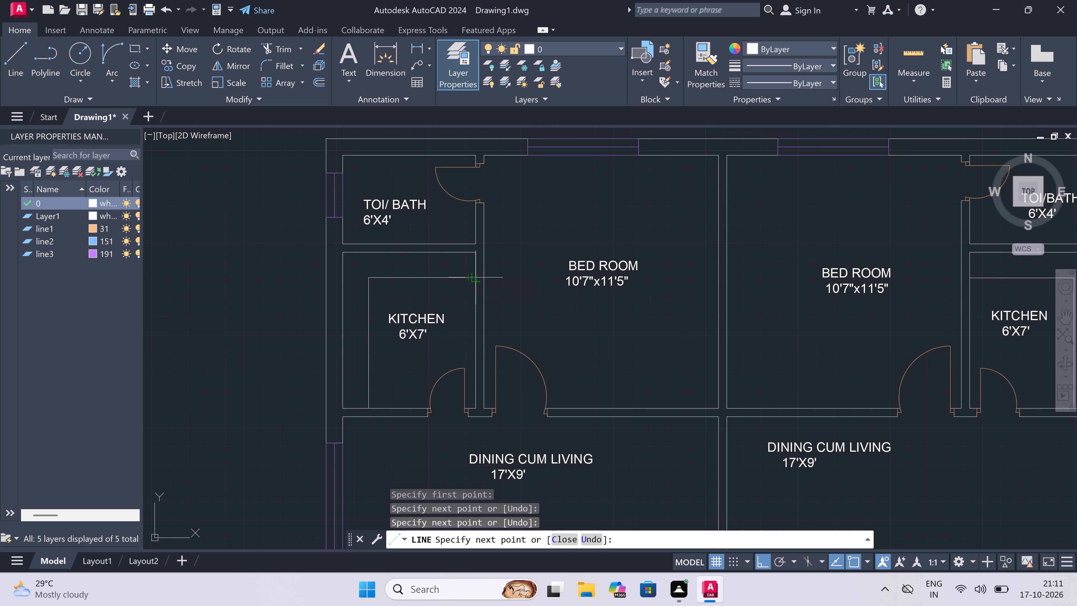
pyautogui.scroll(3, 474, 275)
pyautogui.doubleClick(478, 282)
pyautogui.press('Escape')
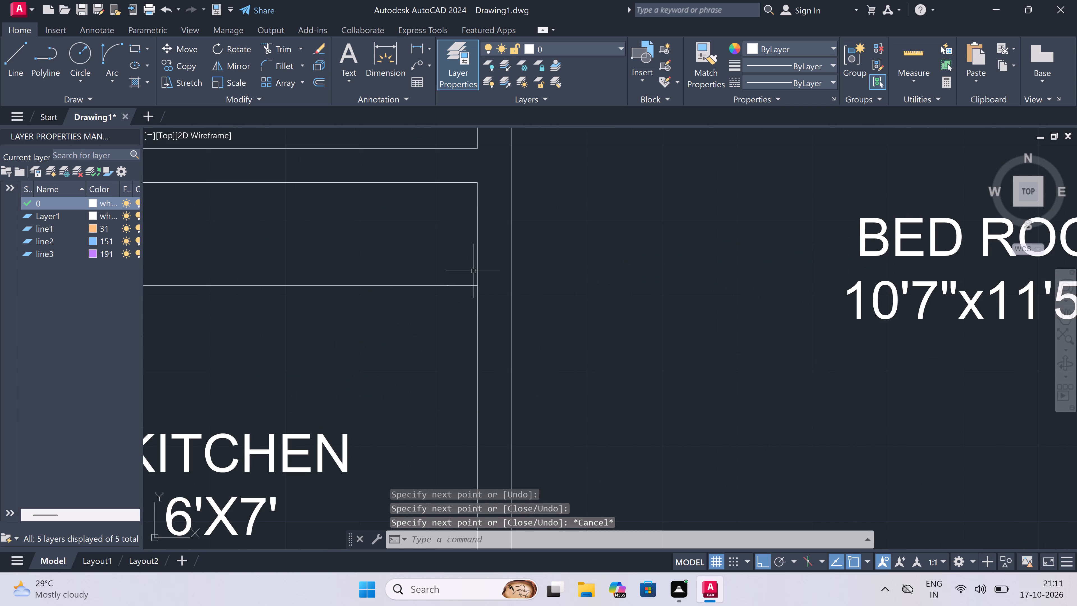
# Review the whole floor plan, checking the kitchen counters, doors and room labels around the common lobby.
pyautogui.scroll(-8, 439, 274)
pyautogui.scroll(1, 459, 322)
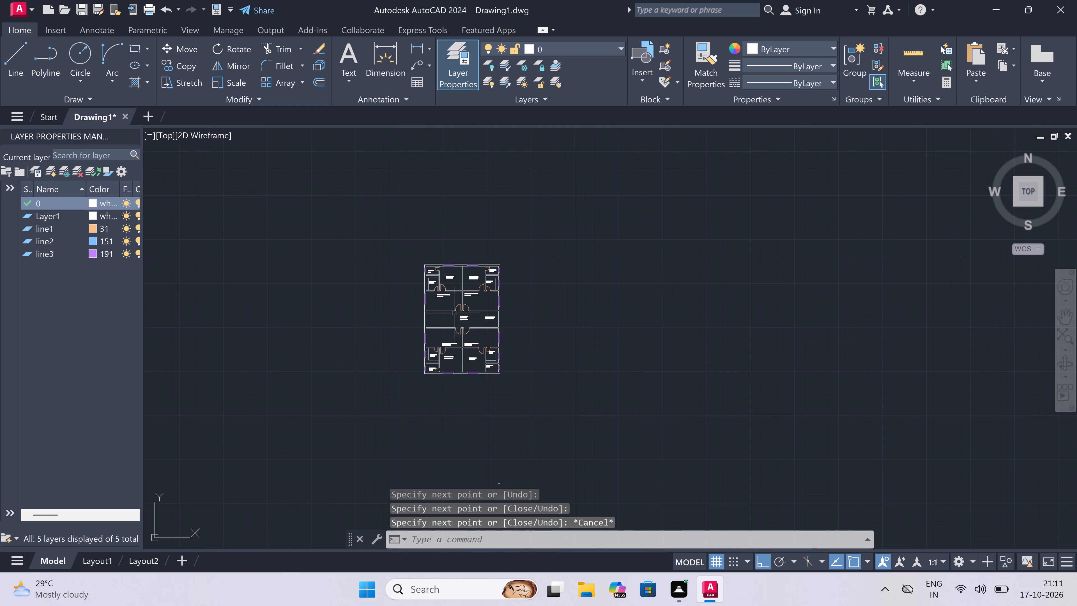
pyautogui.scroll(3, 459, 322)
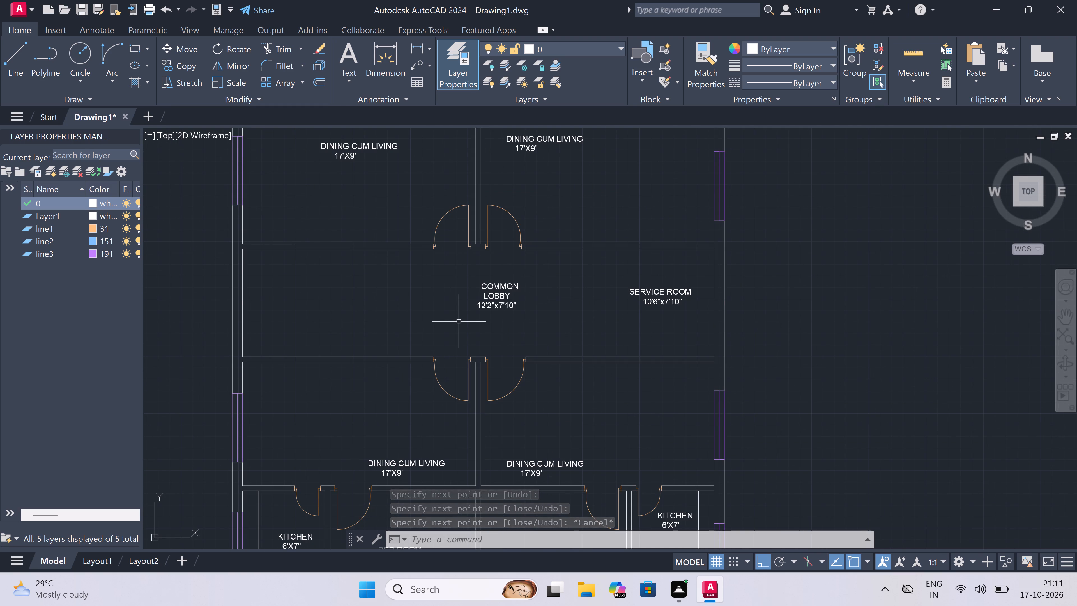
pyautogui.scroll(-1, 459, 322)
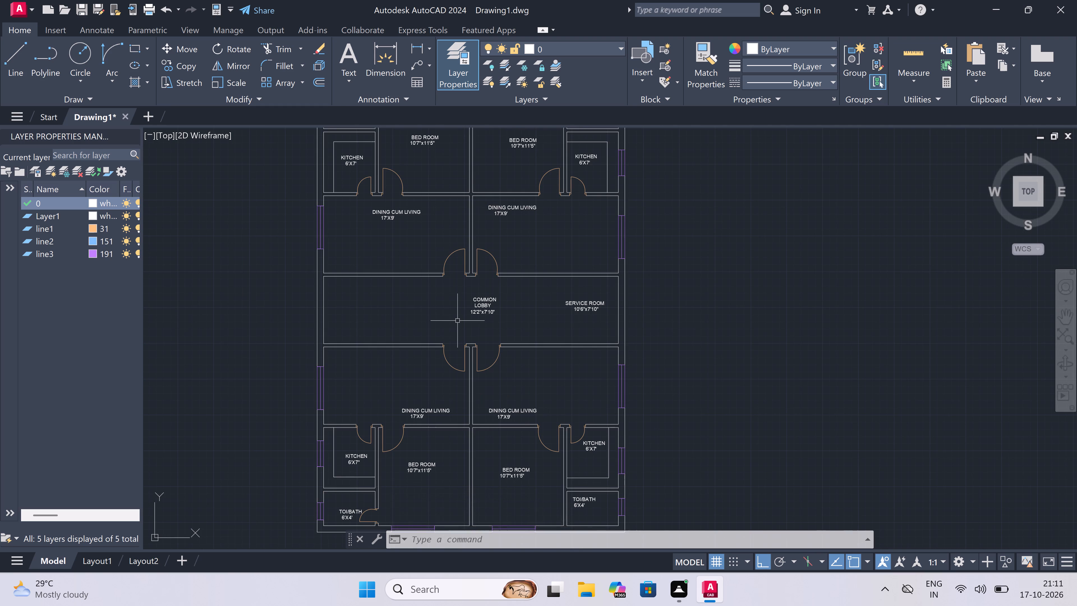
pyautogui.scroll(-1, 457, 321)
pyautogui.scroll(1, 458, 321)
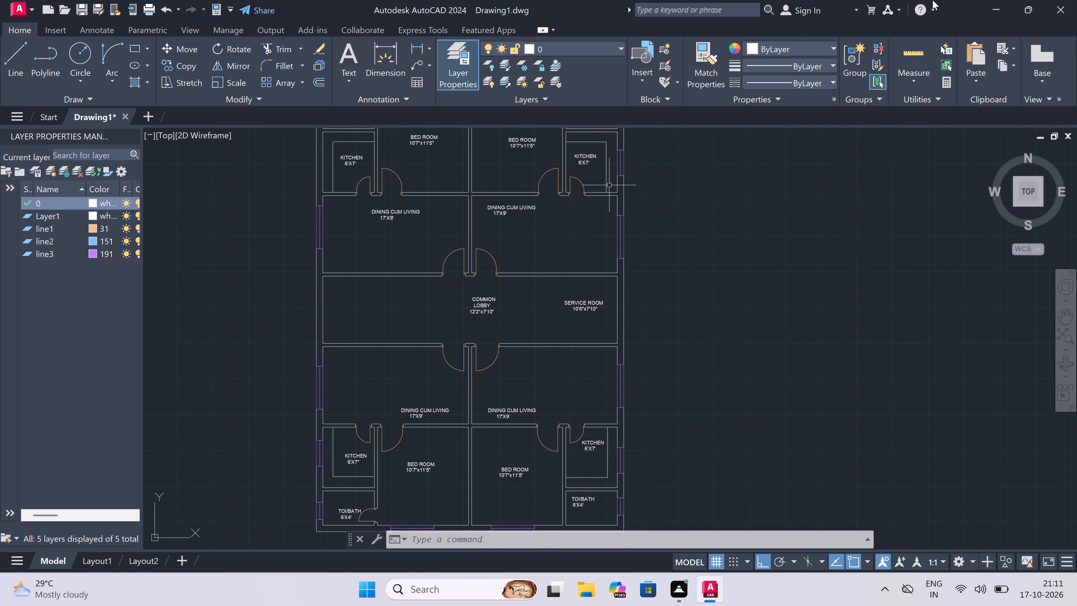
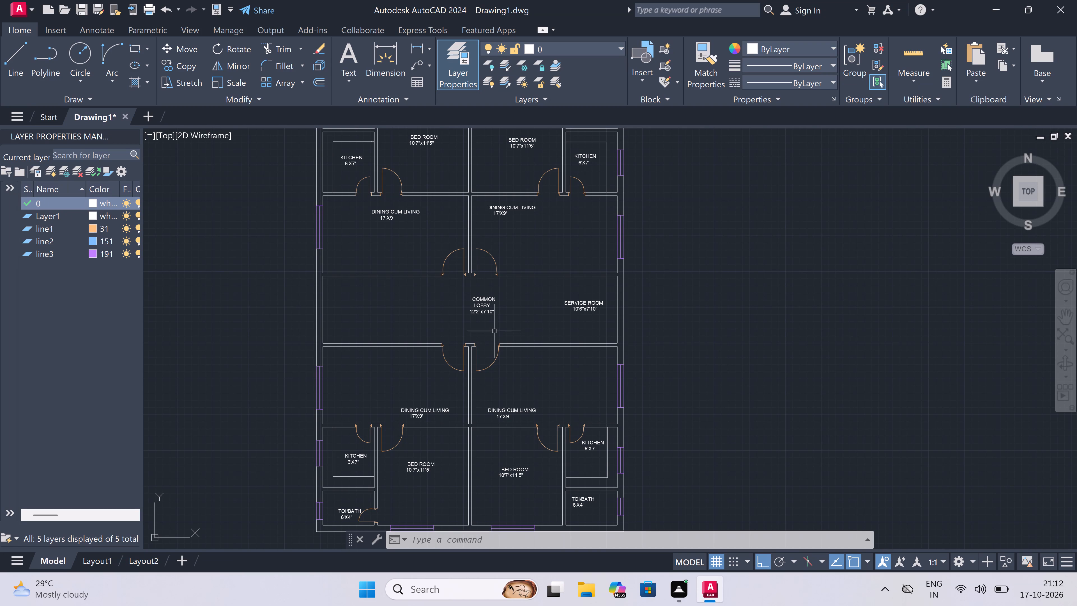
# Move the southwest bedroom's BED ROOM 10'7"x11'5" label northeast, just below the dining room wall and clear of the door swing.
pyautogui.scroll(-2, 496, 331)
pyautogui.scroll(2, 458, 396)
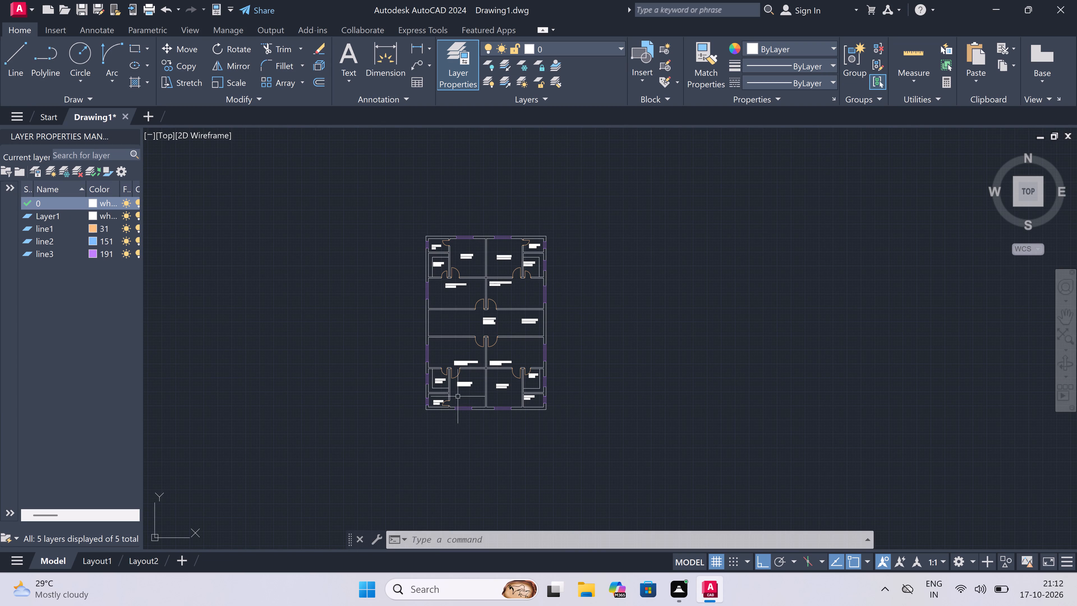
pyautogui.scroll(1, 458, 396)
pyautogui.scroll(1, 491, 332)
pyautogui.click(475, 347)
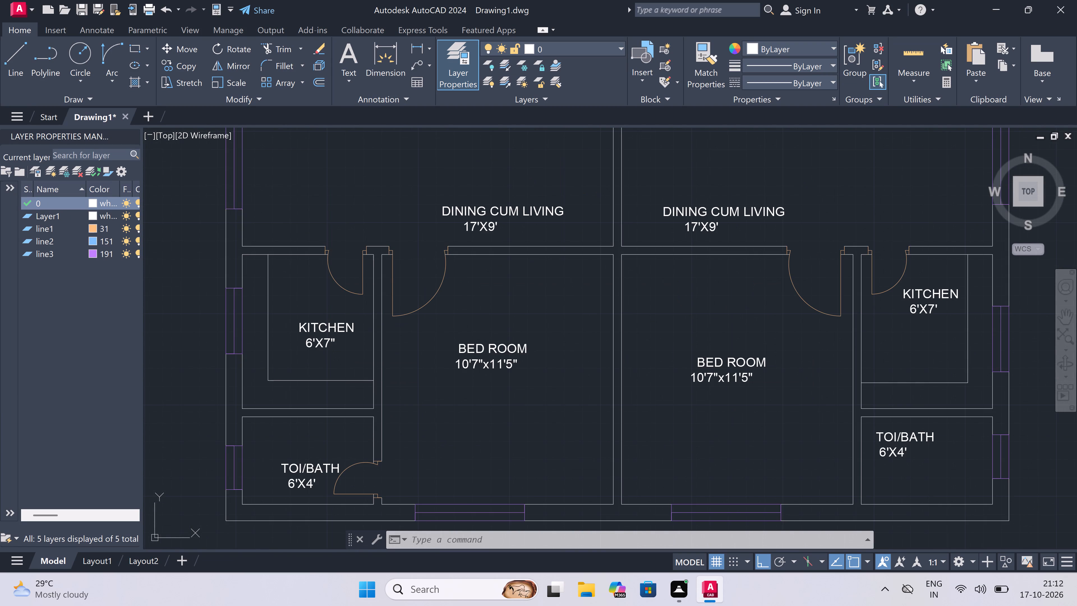
pyautogui.doubleClick(431, 344)
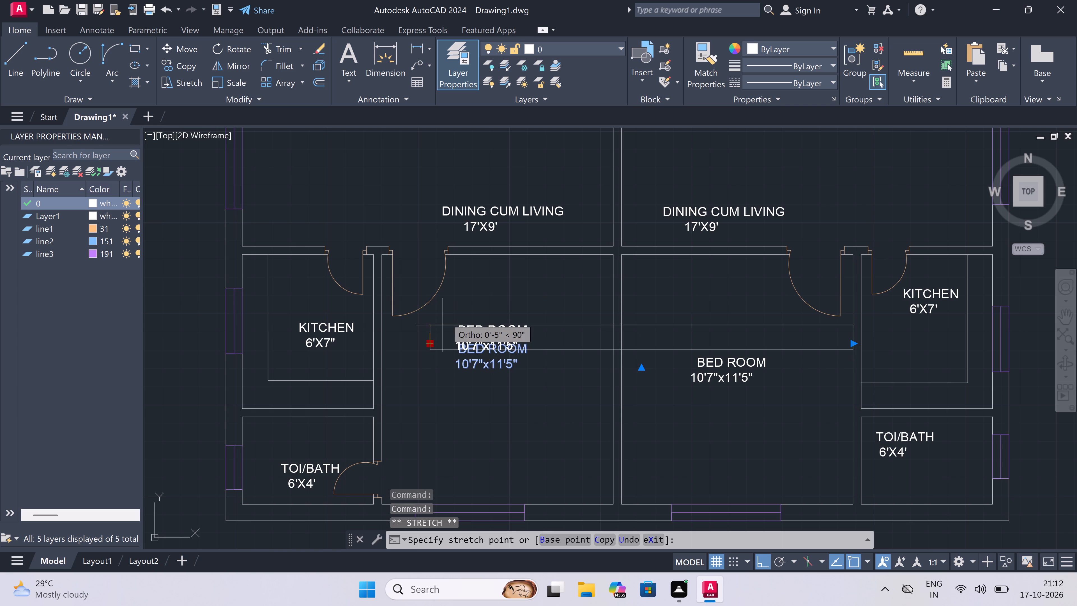
pyautogui.press('F8')
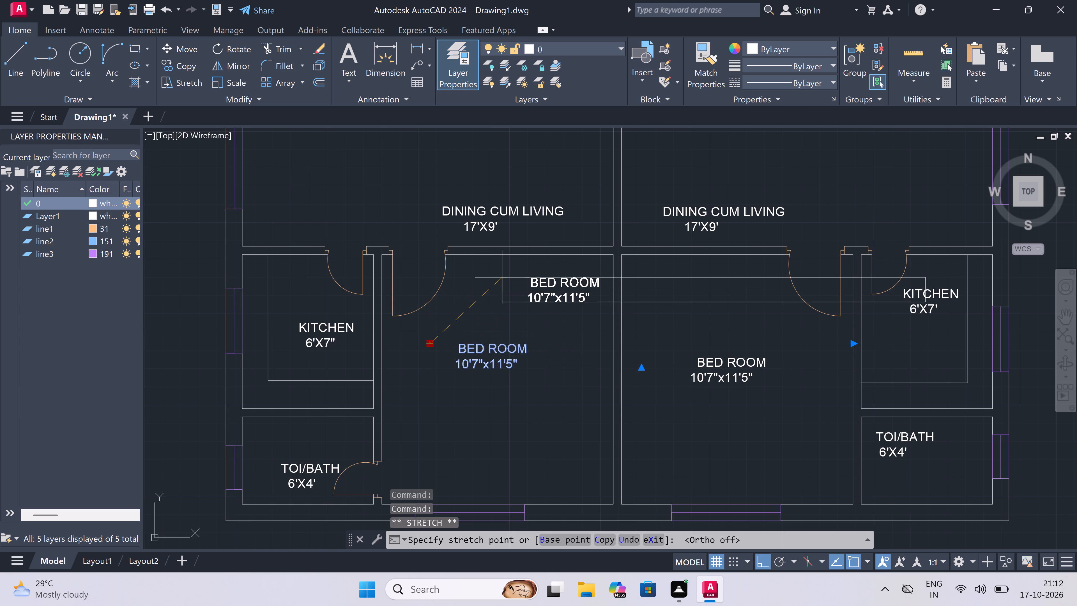
pyautogui.click(473, 271)
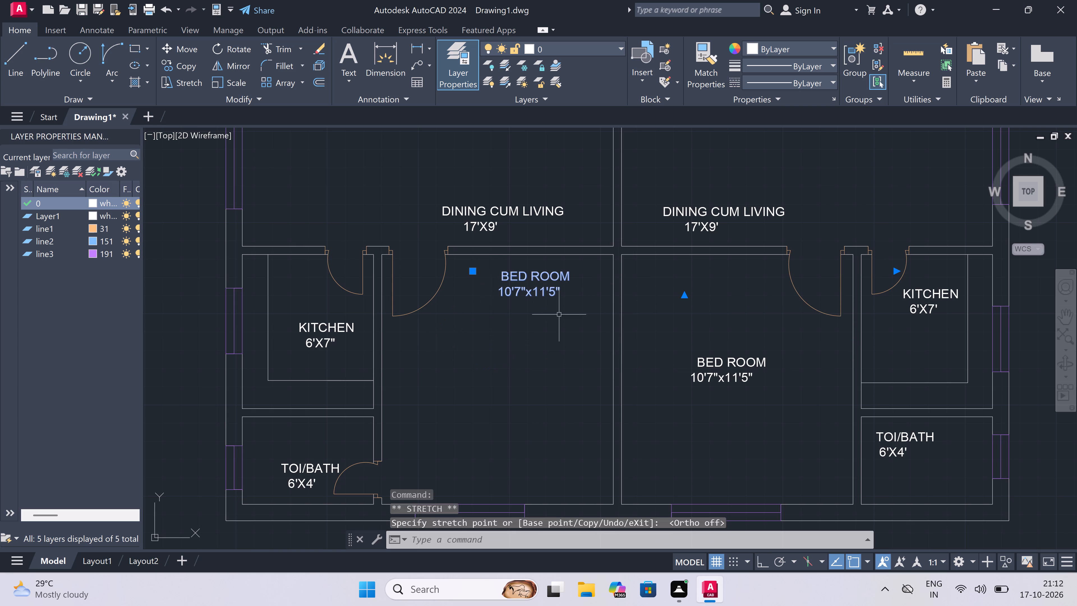
pyautogui.press('Escape')
# Move the southeast bedroom's BED ROOM 10'7"x11'5" label northwest, just below the dining room wall beside the central partition.
pyautogui.click(705, 359)
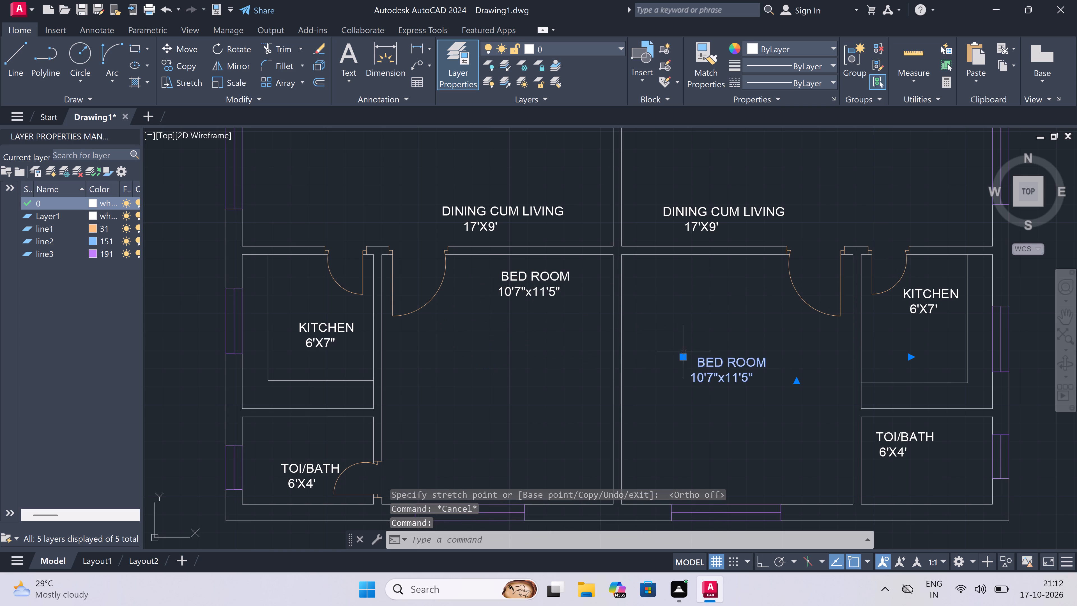
pyautogui.doubleClick(682, 355)
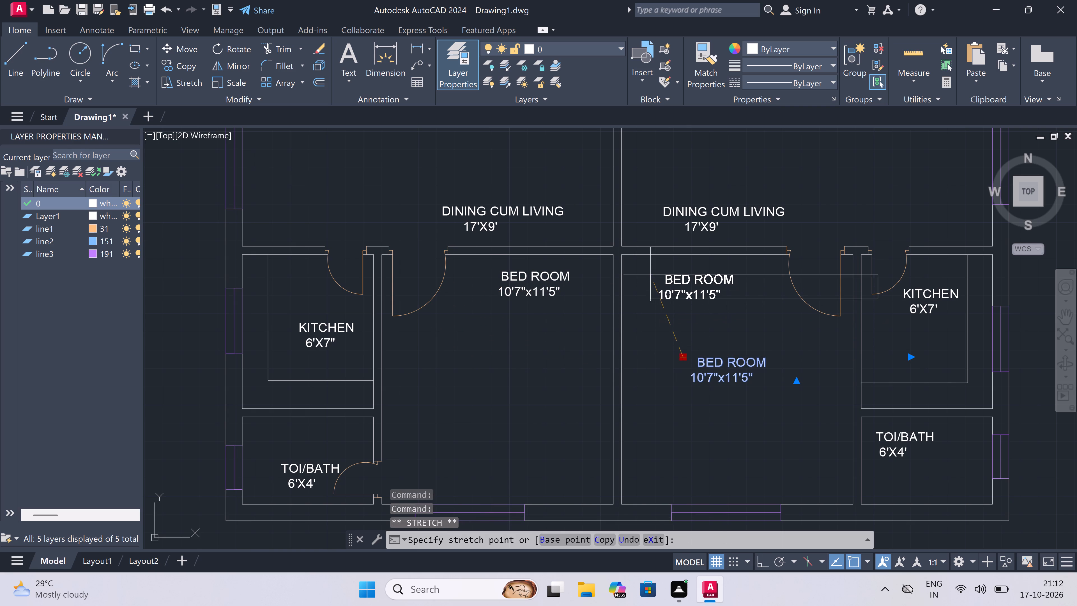
pyautogui.click(648, 273)
pyautogui.press('Escape')
# Move the southwest toilet's TOI/BATH 6'X4' label northeast, above the door swing.
pyautogui.scroll(-2, 507, 371)
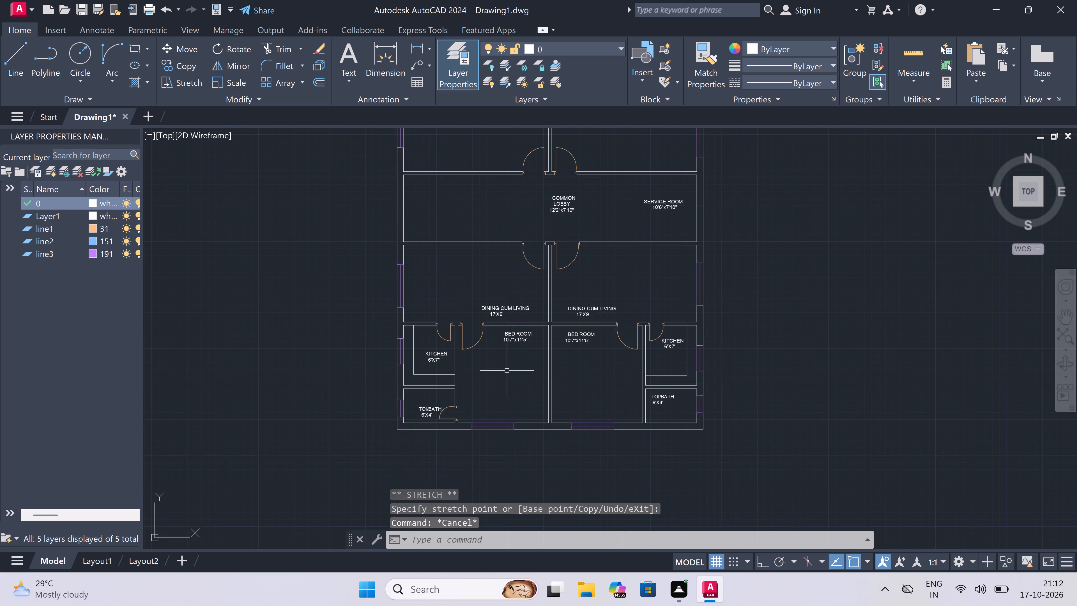
pyautogui.scroll(1, 507, 371)
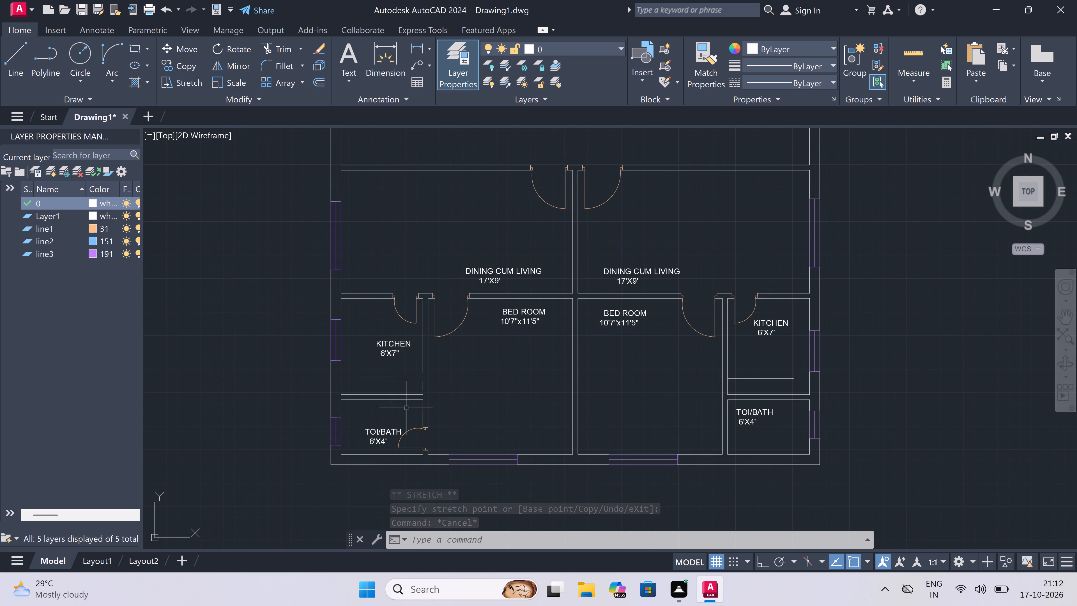
pyautogui.scroll(2, 368, 431)
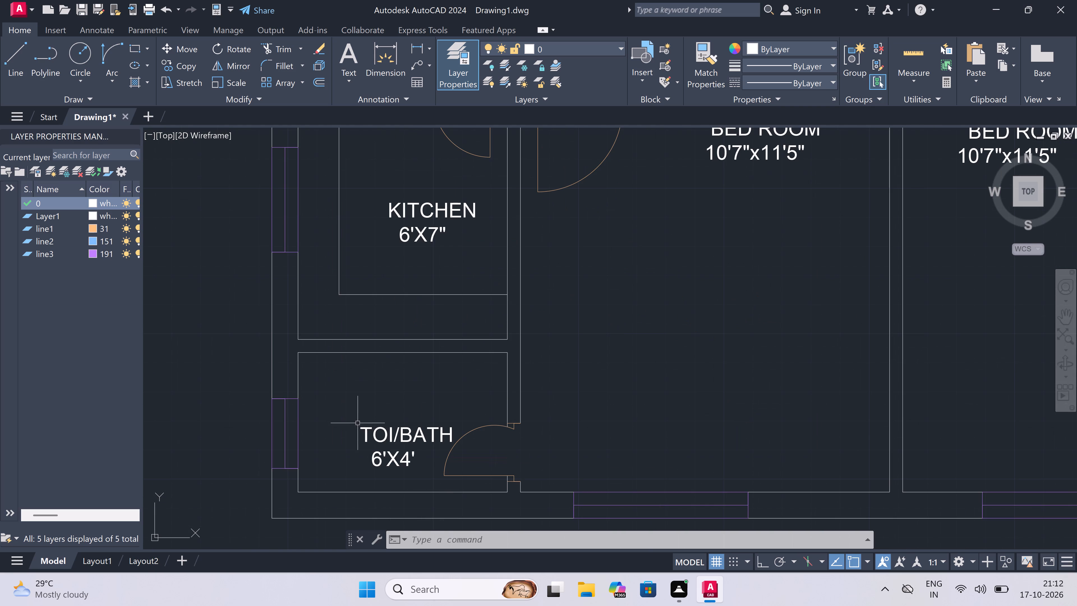
pyautogui.click(366, 436)
pyautogui.click(346, 430)
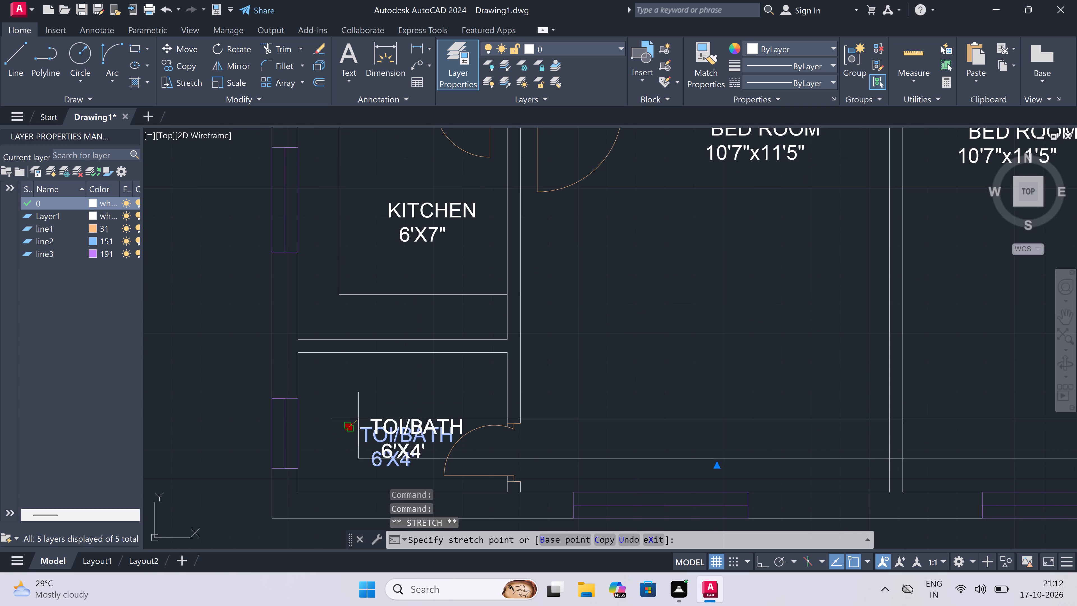
pyautogui.click(391, 373)
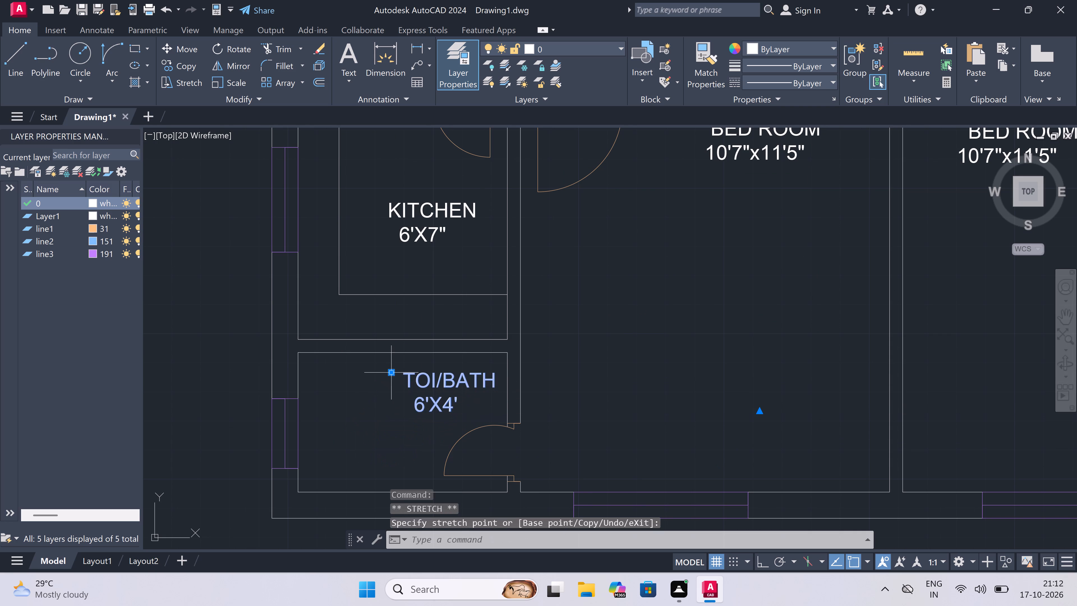
pyautogui.press('Escape')
# Move the southeast toilet's TOI/BATH 6'X4' label slightly northwest, closer to the room's upper corner.
pyautogui.scroll(-4, 384, 415)
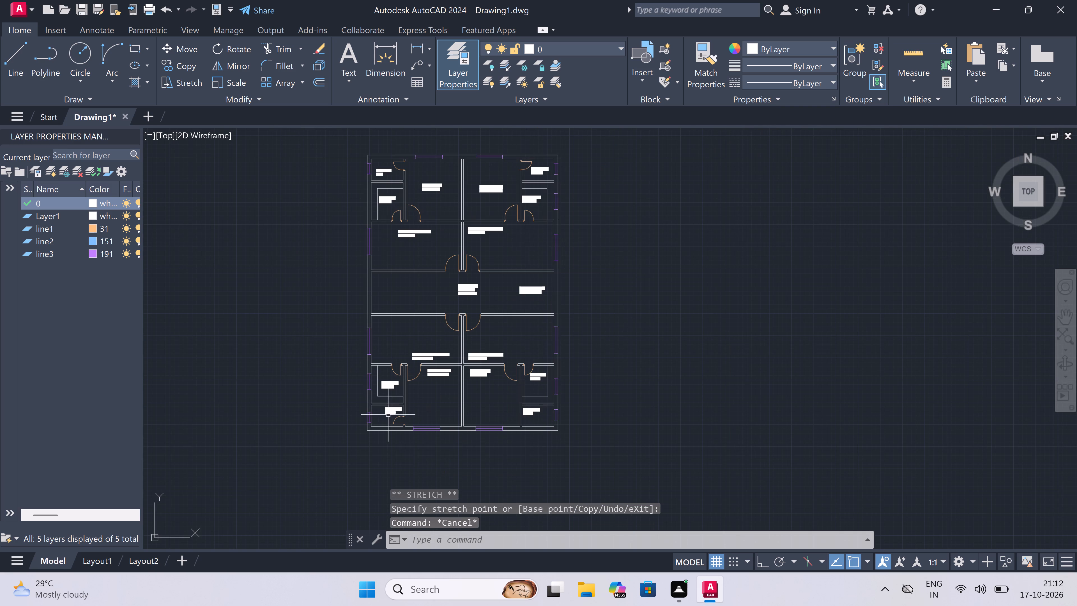
pyautogui.scroll(2, 521, 411)
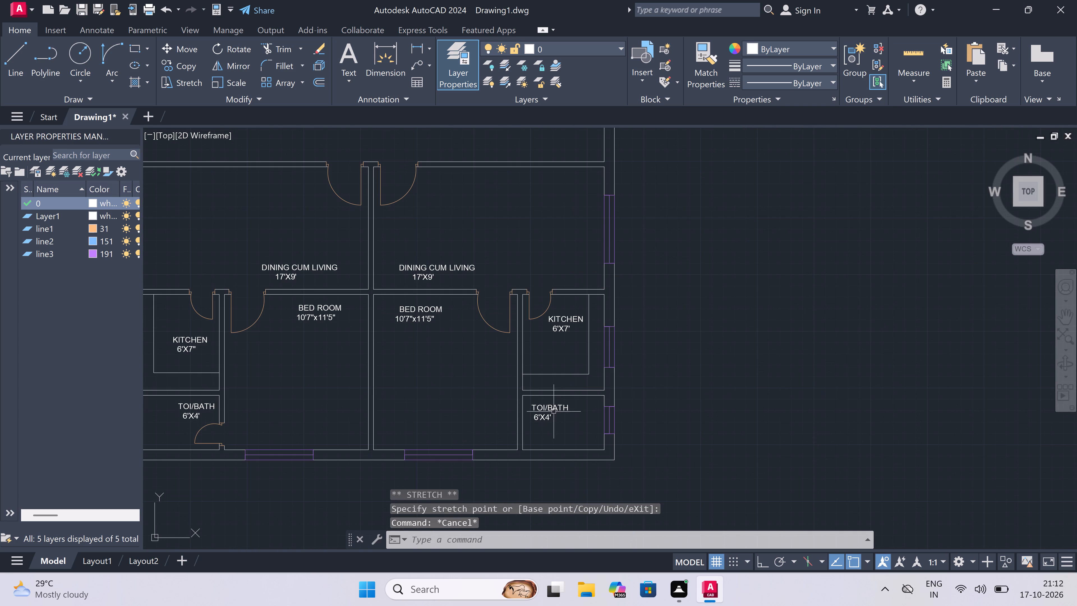
pyautogui.scroll(2, 538, 417)
pyautogui.click(531, 398)
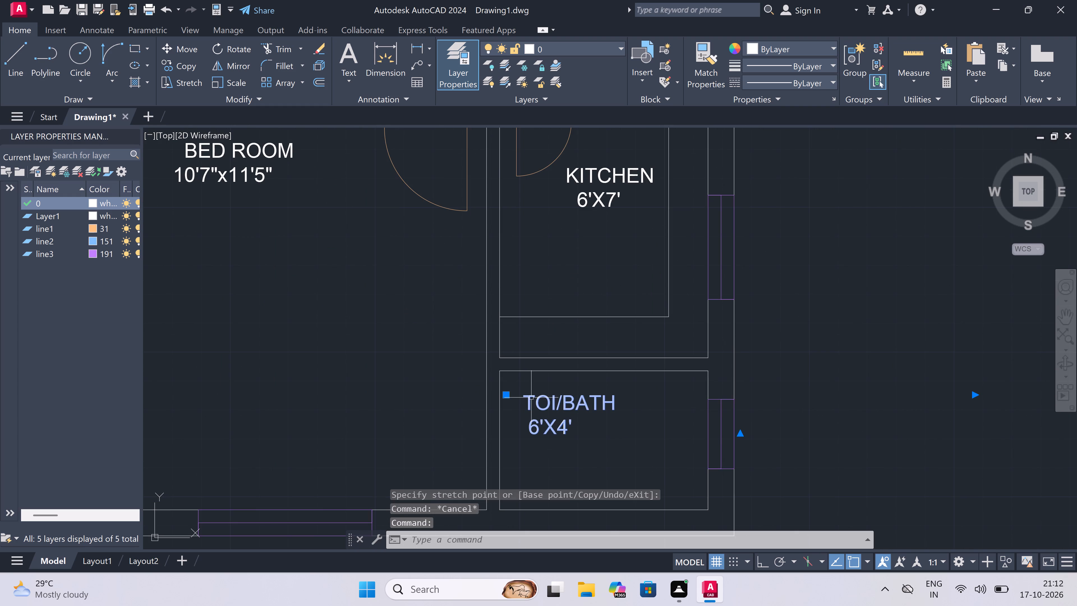
pyautogui.click(506, 396)
pyautogui.click(499, 382)
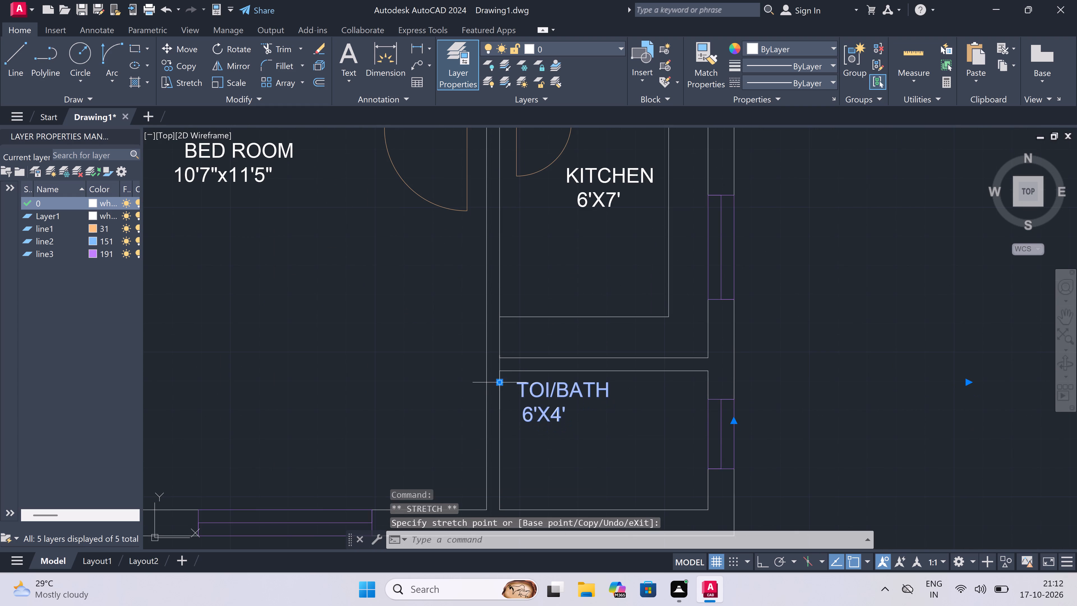
pyautogui.press('Escape')
# On layer line1, draw a jamb line across the southeast toilet's west wall near its south end, with a 2" stop upward from its midpoint.
pyautogui.click(588, 46)
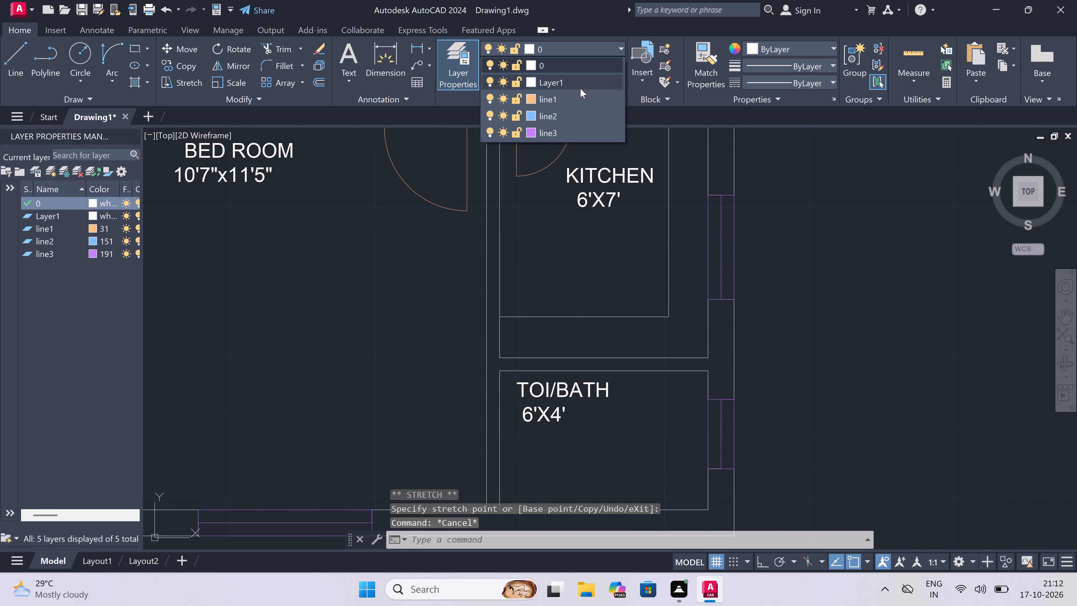
pyautogui.click(579, 97)
pyautogui.scroll(-4, 499, 355)
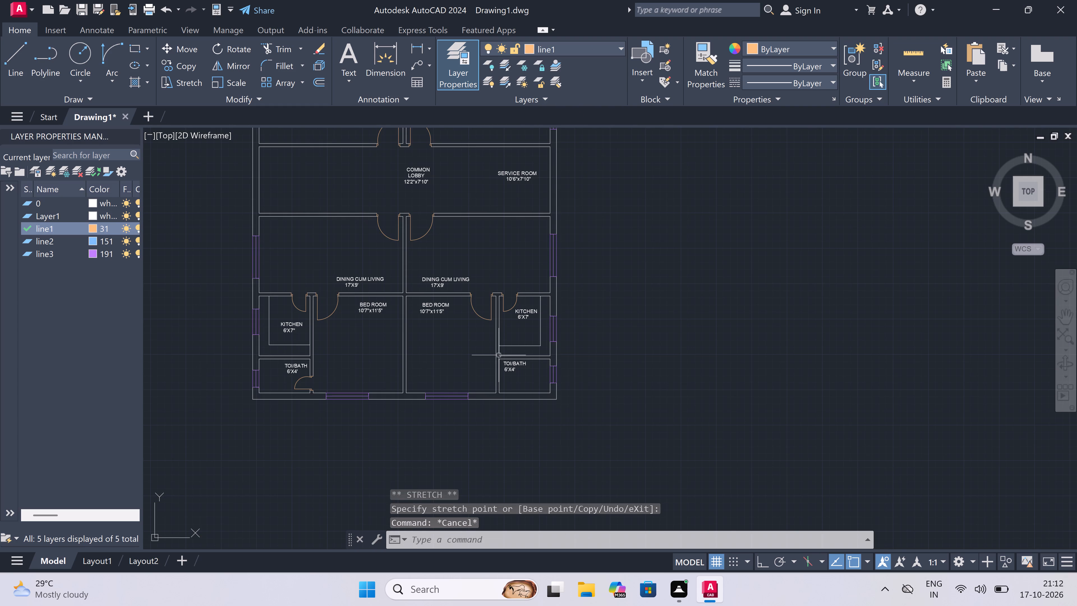
pyautogui.scroll(5, 498, 381)
pyautogui.press('l')
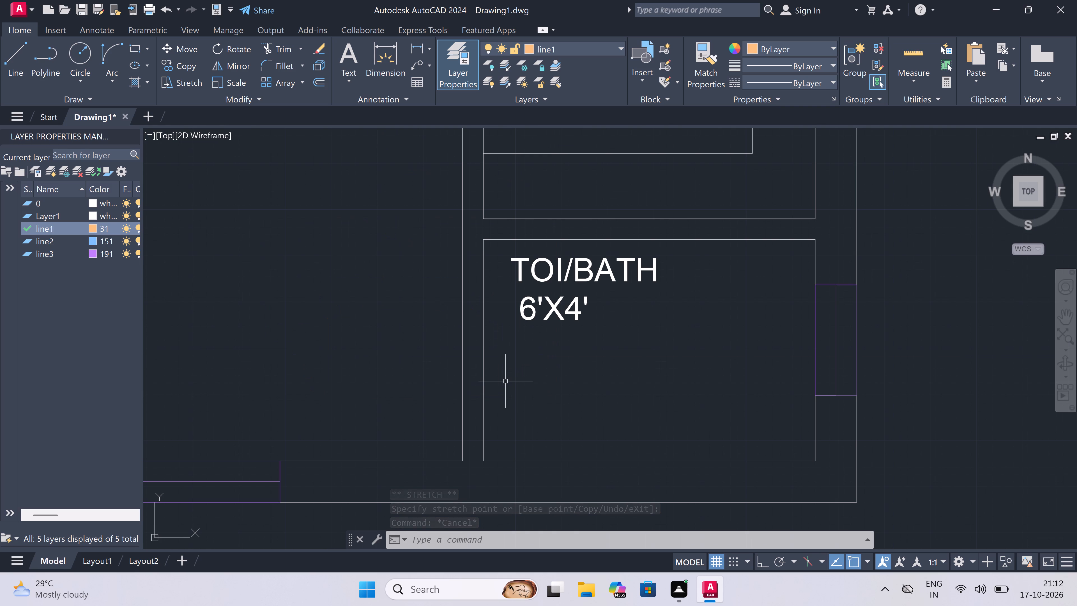
pyautogui.press('space')
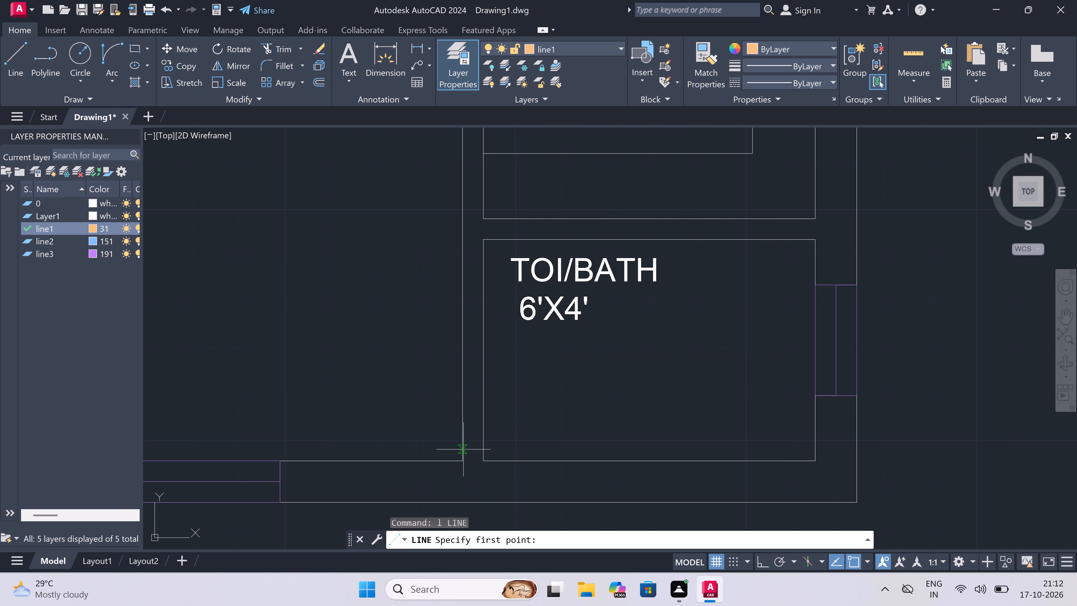
pyautogui.click(462, 445)
pyautogui.click(486, 445)
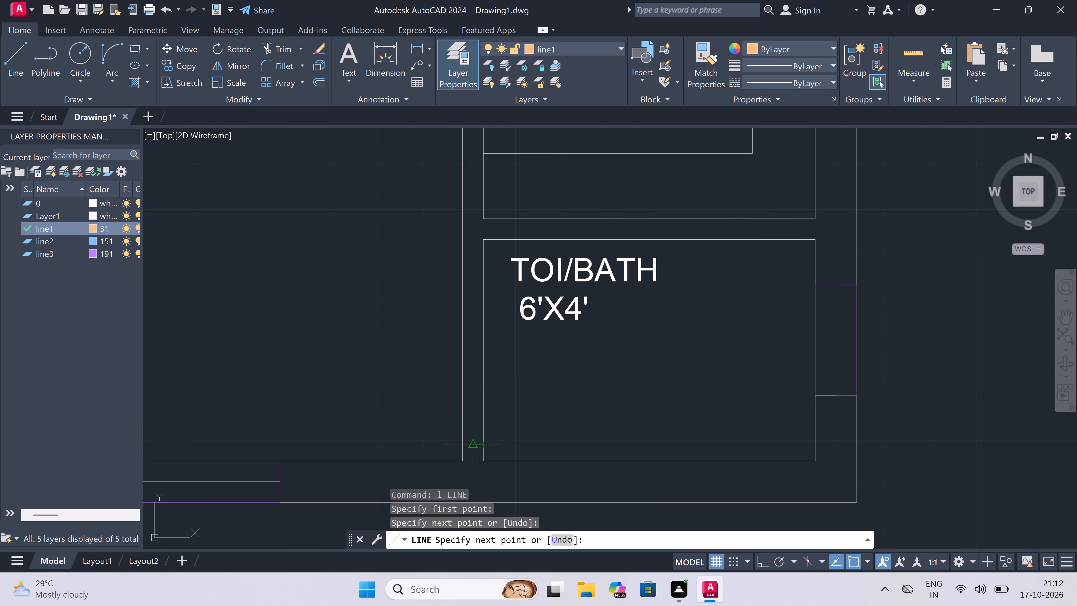
pyautogui.click(477, 445)
pyautogui.write('2"')
pyautogui.press('space')
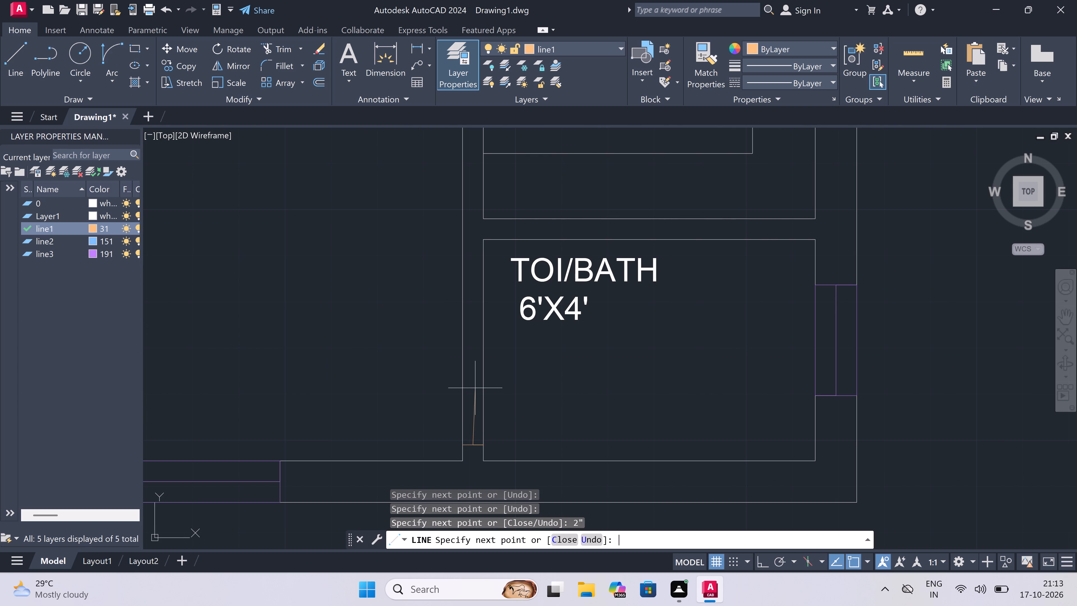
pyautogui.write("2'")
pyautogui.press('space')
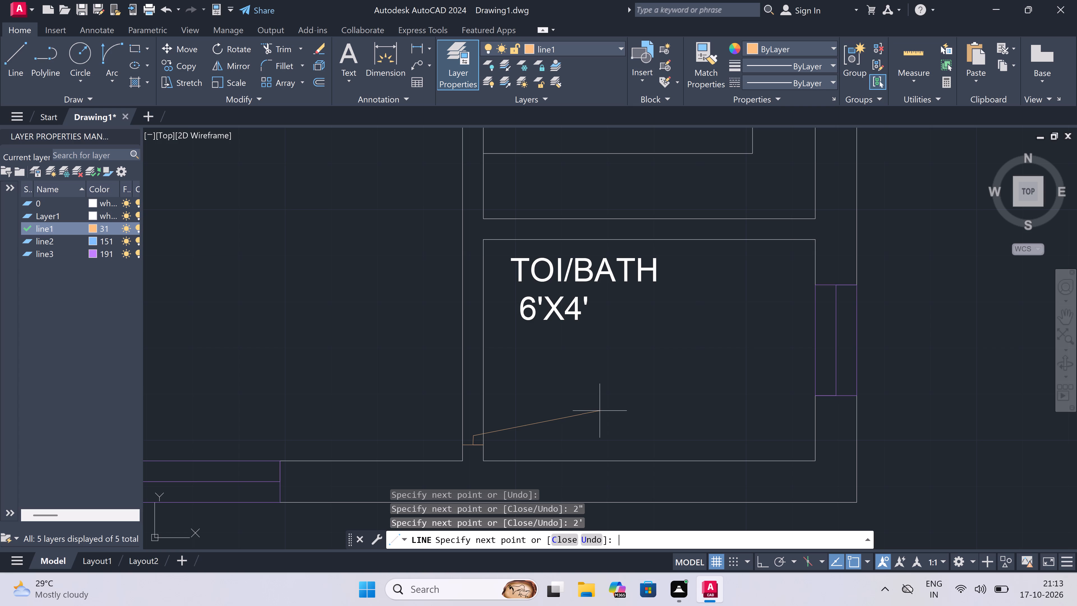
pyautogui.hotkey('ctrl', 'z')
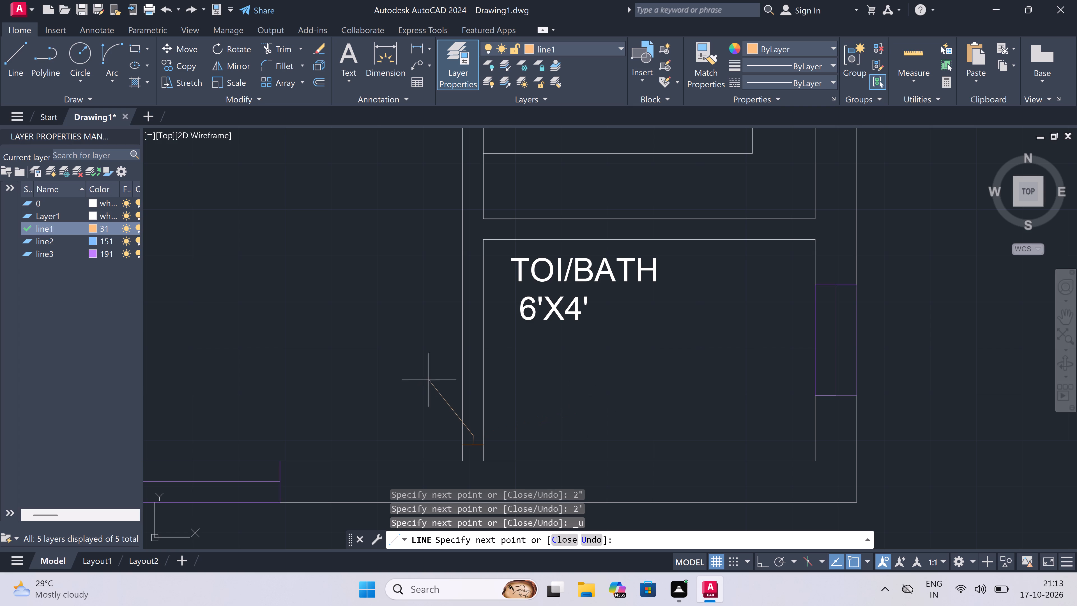
# Draw the 2' door leaf horizontally east from the southern stop into the southeast toilet, with Ortho on.
pyautogui.press('F8')
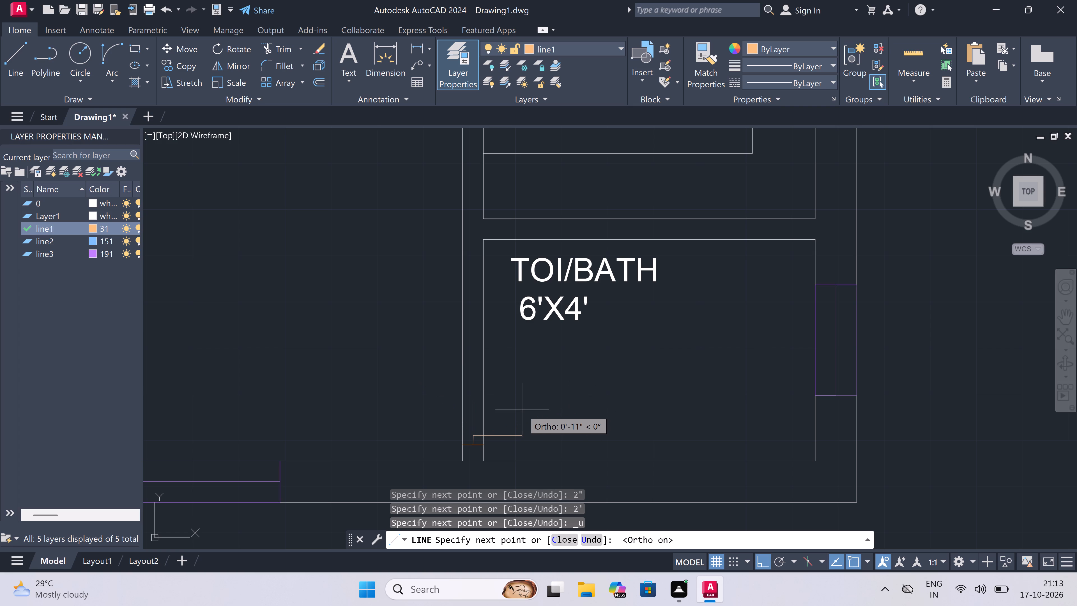
pyautogui.write("2'")
pyautogui.press('space')
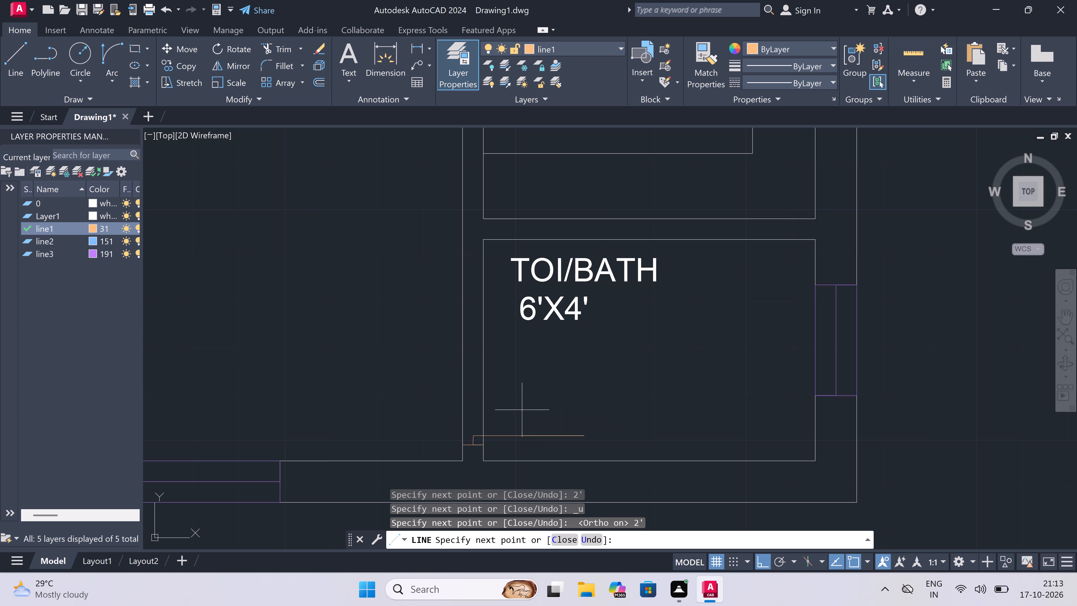
pyautogui.press('Escape')
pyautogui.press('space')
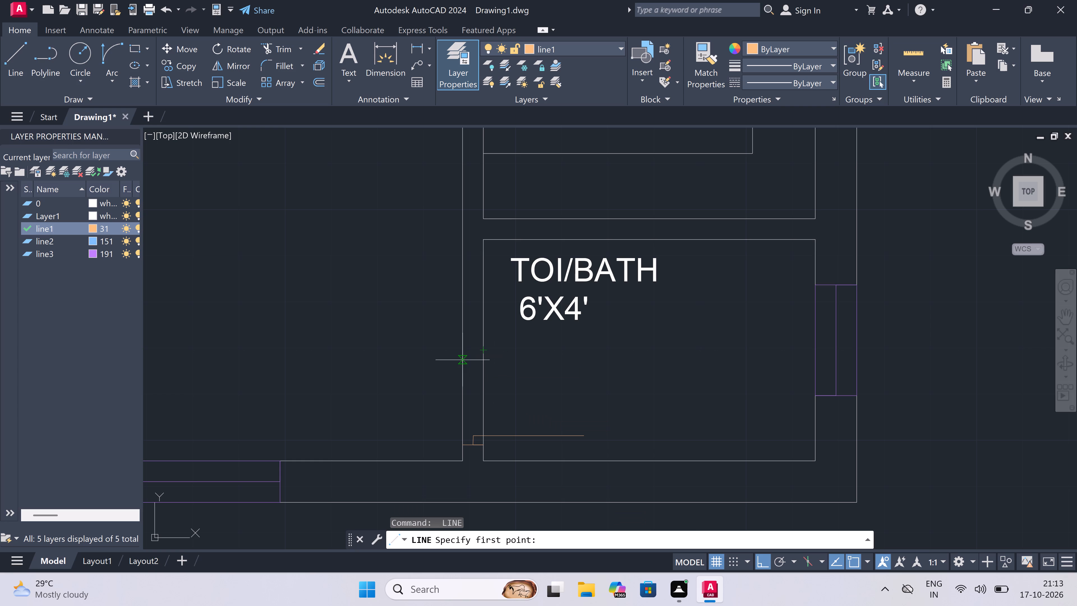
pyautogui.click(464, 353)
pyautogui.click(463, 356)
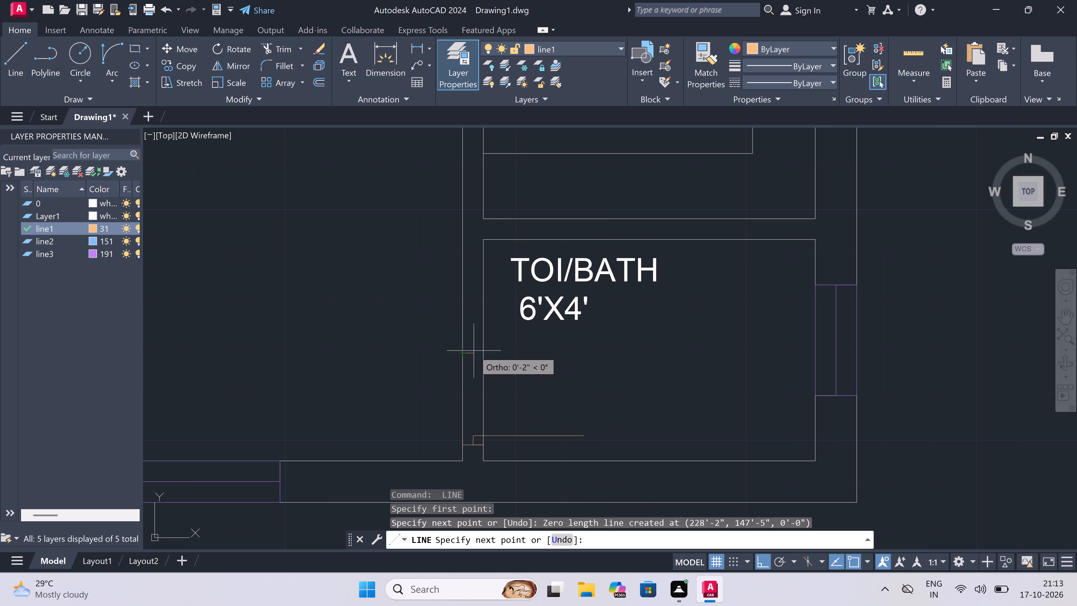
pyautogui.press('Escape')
# Draw the northern jamb line across the southeast toilet's west wall, with a 2" stop downward from its midpoint.
pyautogui.press('space')
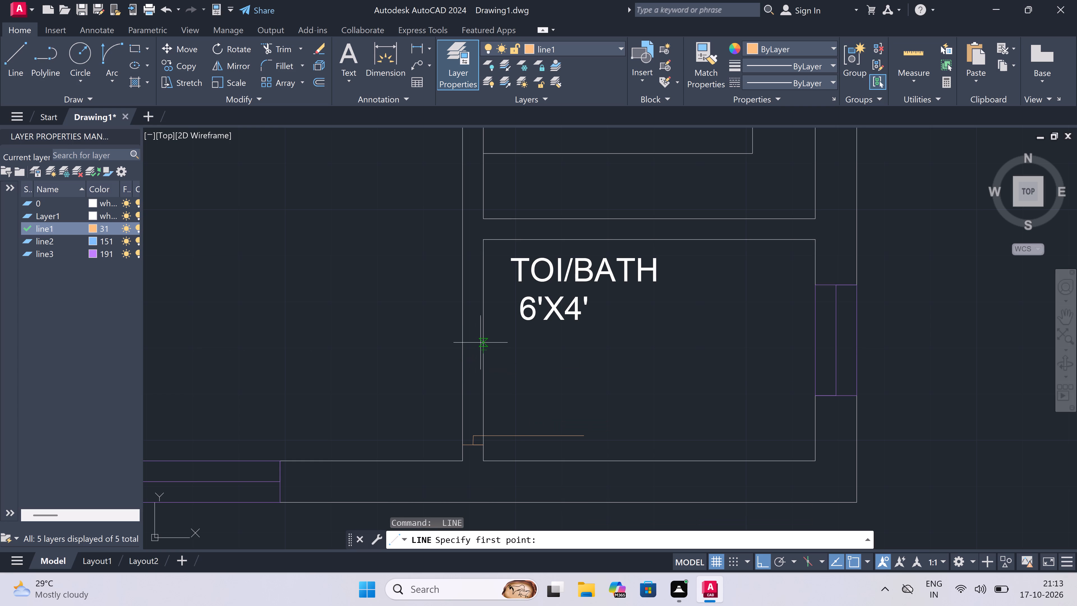
pyautogui.doubleClick(481, 343)
pyautogui.doubleClick(466, 342)
pyautogui.click(473, 344)
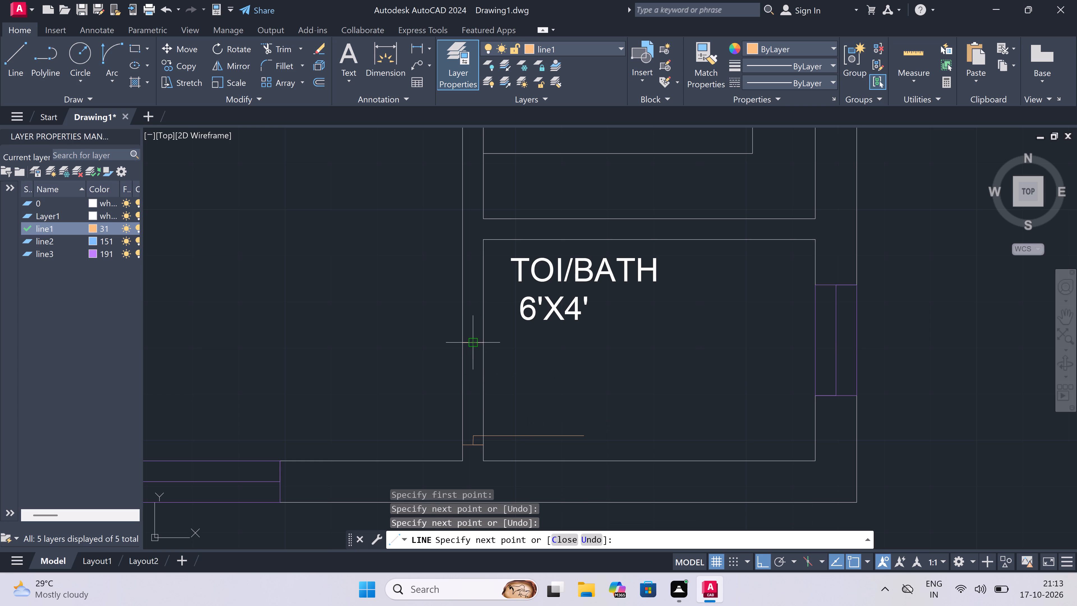
pyautogui.write('2"')
pyautogui.press('space')
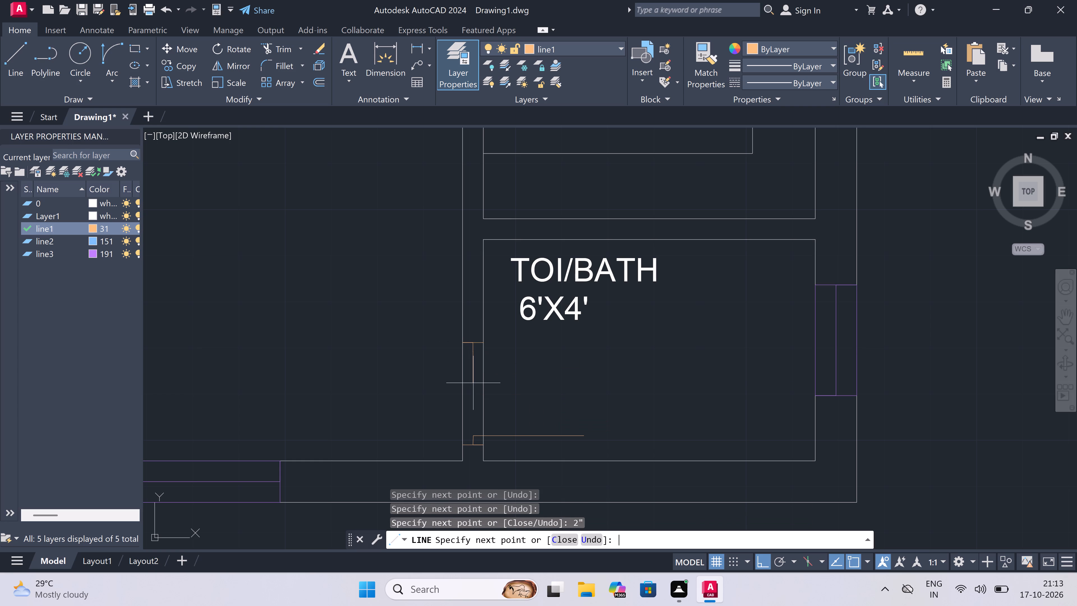
pyautogui.press('Escape')
# Draw the southeast toilet's door swing as a start-end-direction arc from the leaf's free end to the northern stop.
pyautogui.click(116, 52)
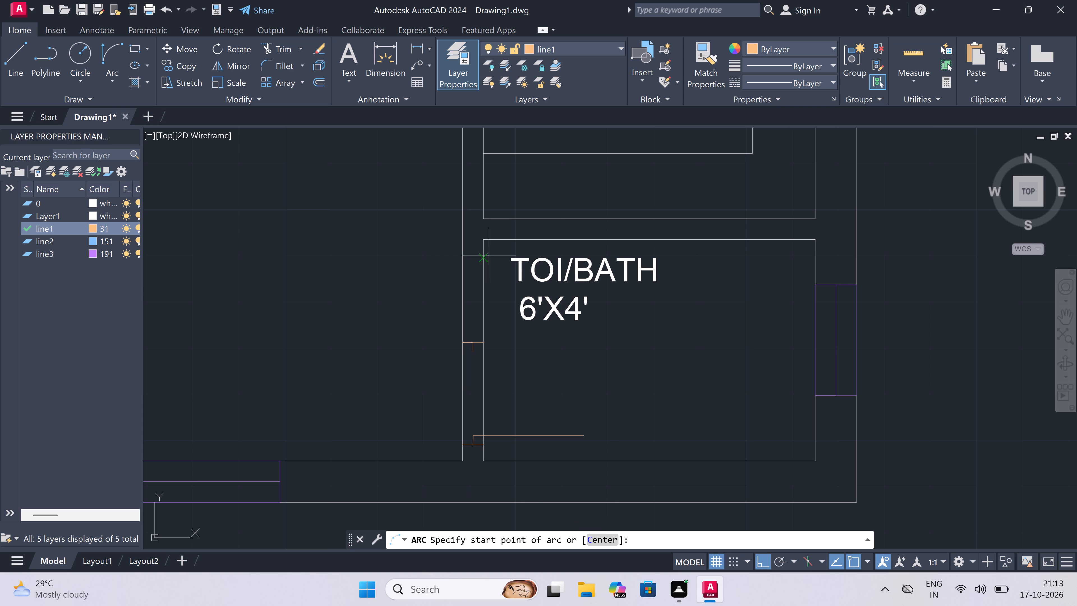
pyautogui.click(584, 430)
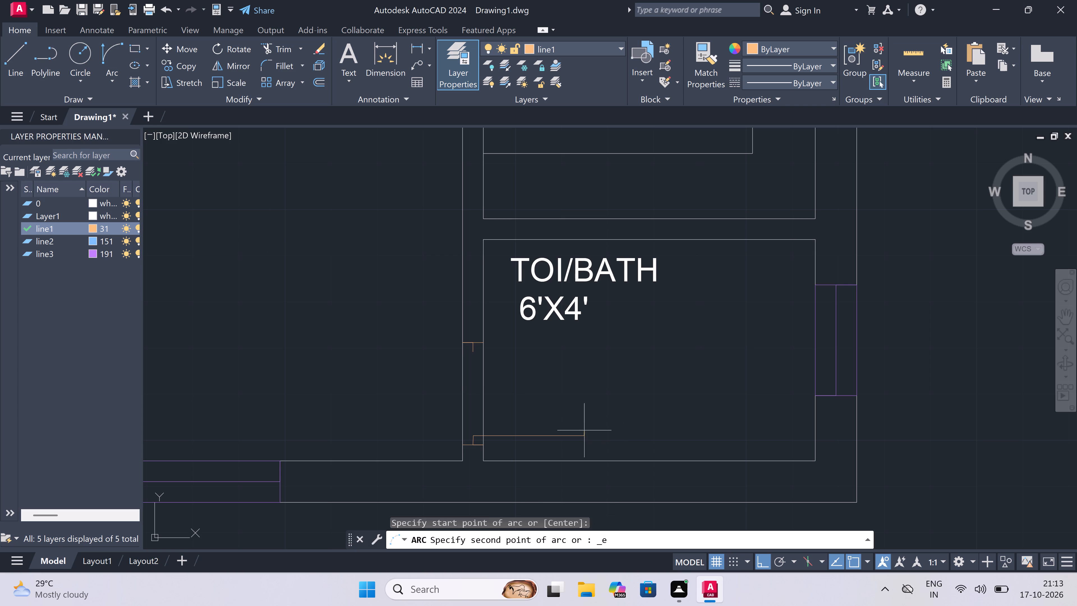
pyautogui.click(472, 355)
pyautogui.click(525, 342)
# Trim the west wall lines between the jambs to open the southeast toilet's doorway.
pyautogui.press('t')
pyautogui.press('r')
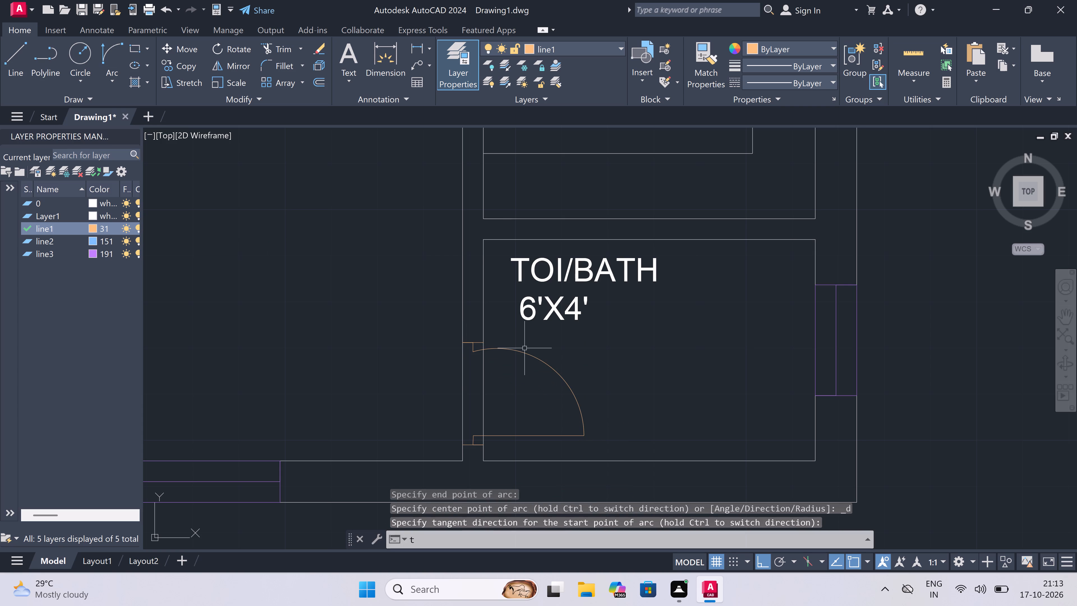
pyautogui.press('space')
pyautogui.click(521, 395)
pyautogui.moveTo(399, 410); pyautogui.dragTo(395, 411)
pyautogui.click(394, 413)
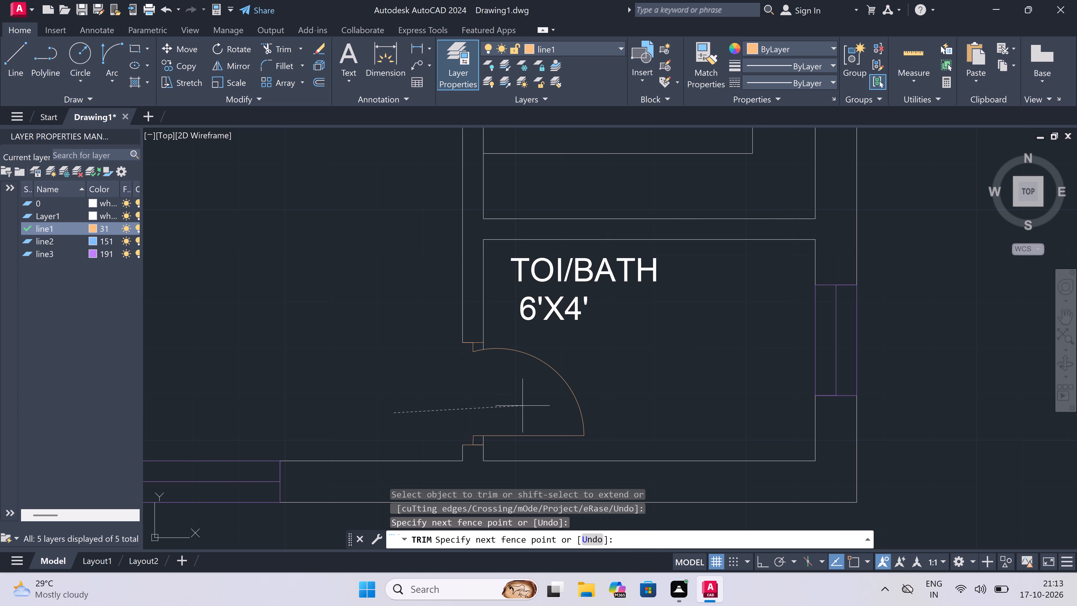
pyautogui.press('Escape')
# On layer line2, draw a vertical stair line between the north and south walls at the common lobby's west end, undoing any stray segment.
pyautogui.scroll(-5, 523, 405)
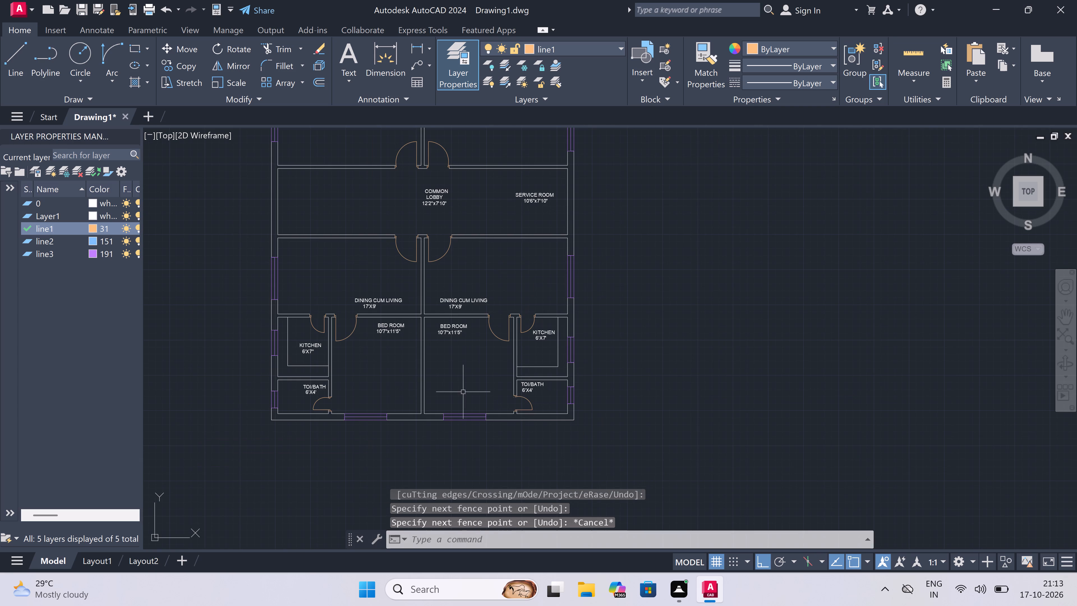
pyautogui.scroll(-2, 456, 387)
pyautogui.scroll(2, 423, 387)
pyautogui.scroll(-3, 423, 387)
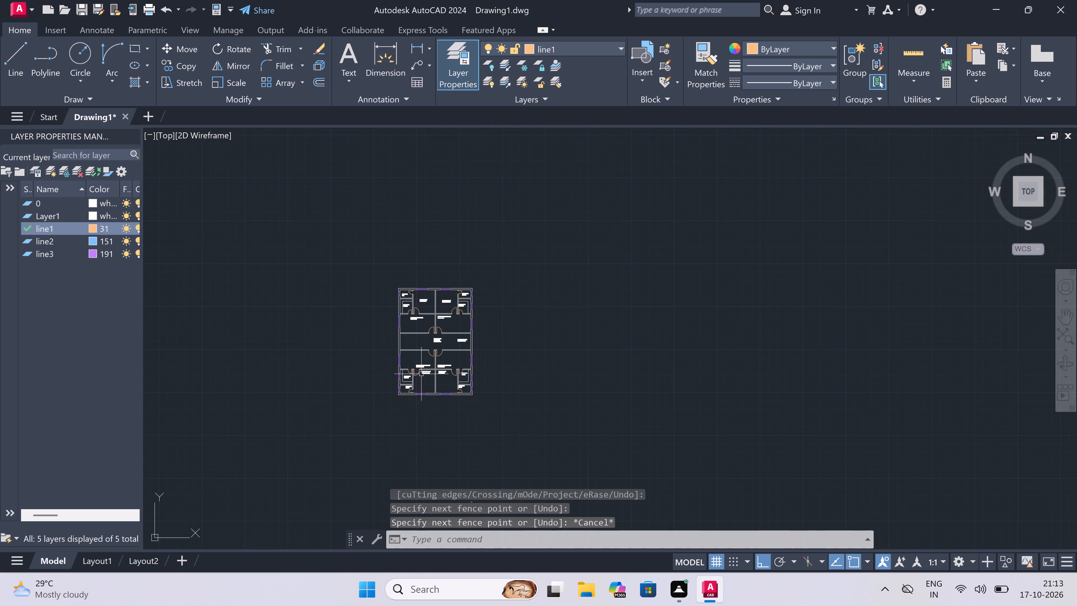
pyautogui.scroll(3, 420, 342)
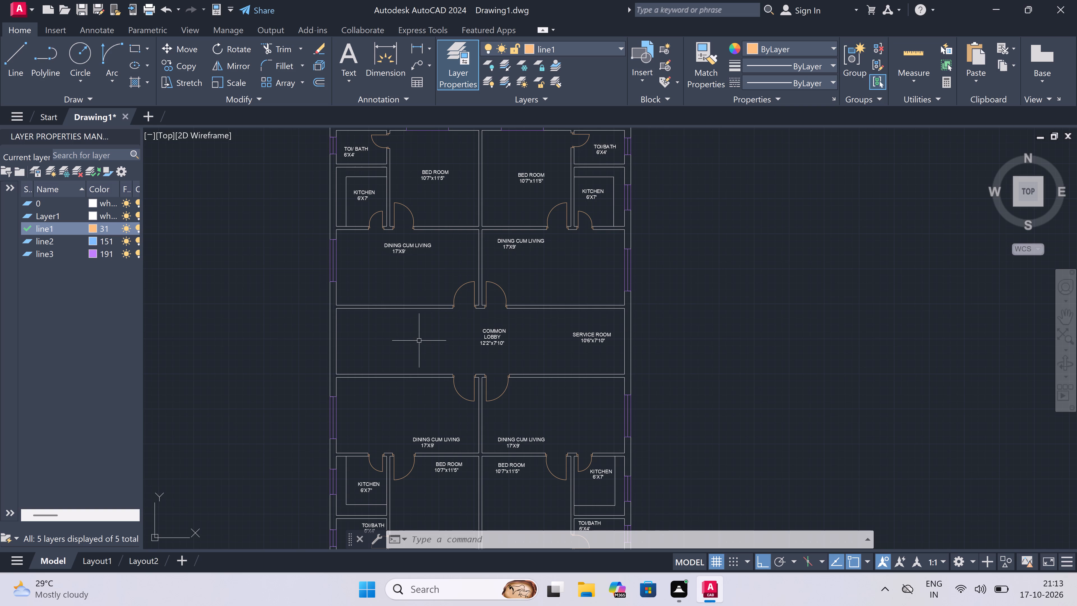
pyautogui.click(577, 45)
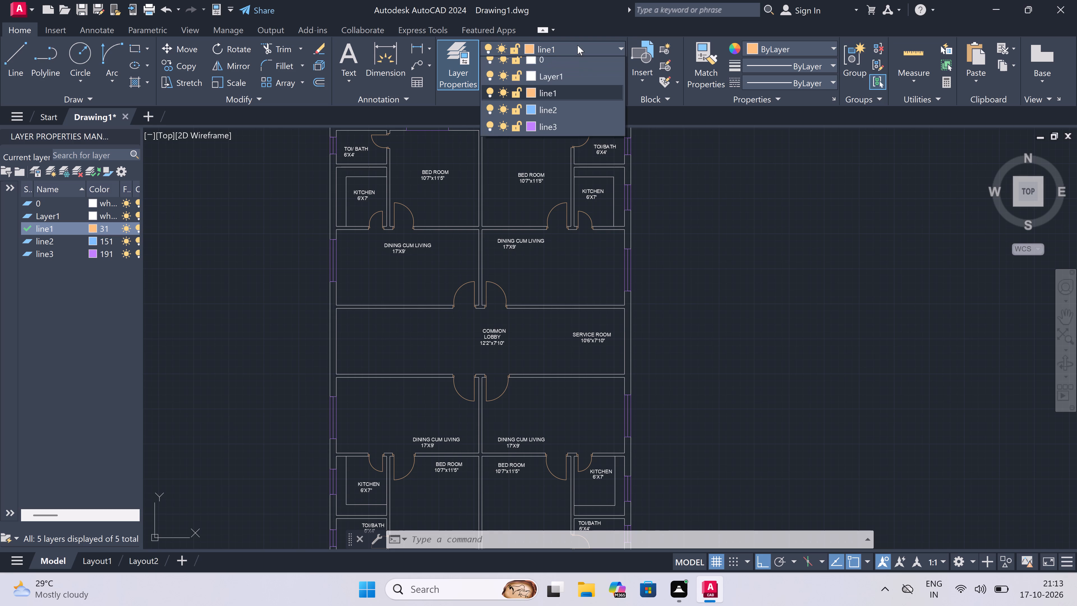
pyautogui.click(577, 116)
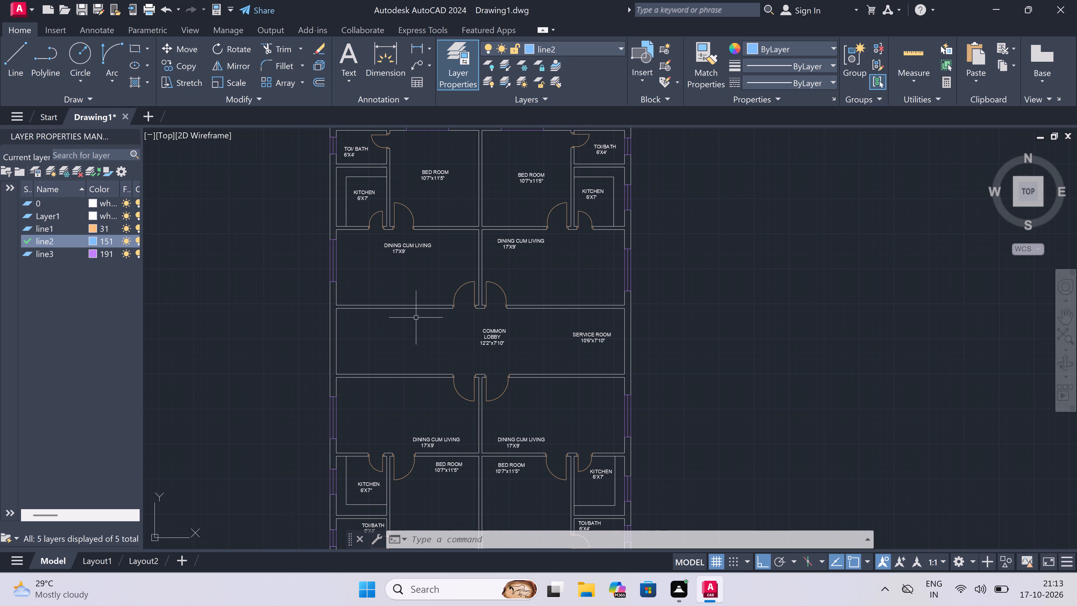
pyautogui.scroll(1, 372, 343)
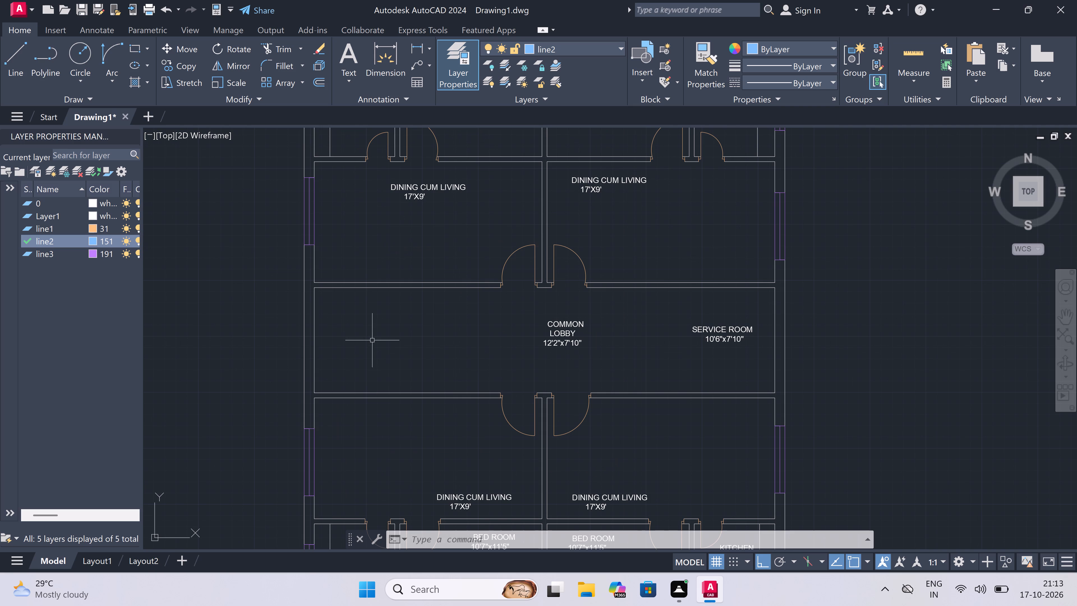
pyautogui.scroll(1, 365, 316)
pyautogui.press('l')
pyautogui.press('space')
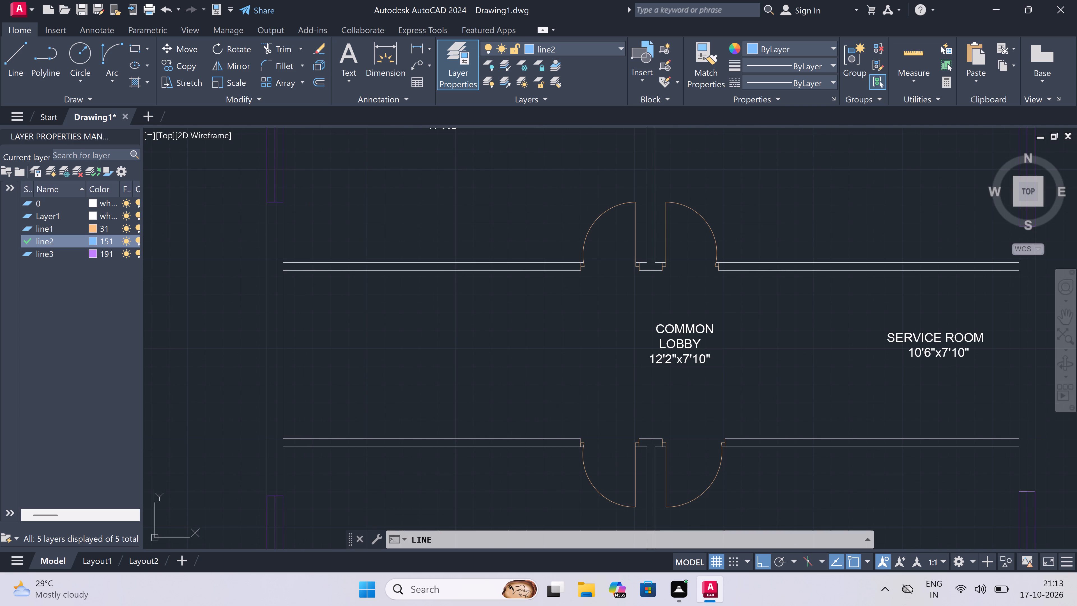
pyautogui.doubleClick(342, 274)
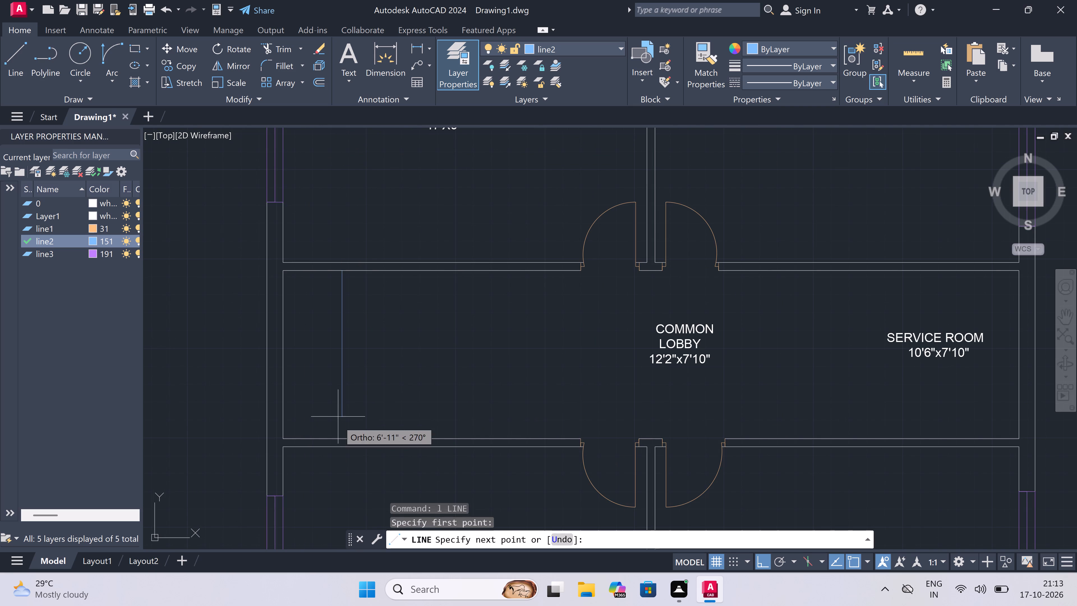
pyautogui.moveTo(344, 436); pyautogui.dragTo(334, 436)
pyautogui.click(332, 436)
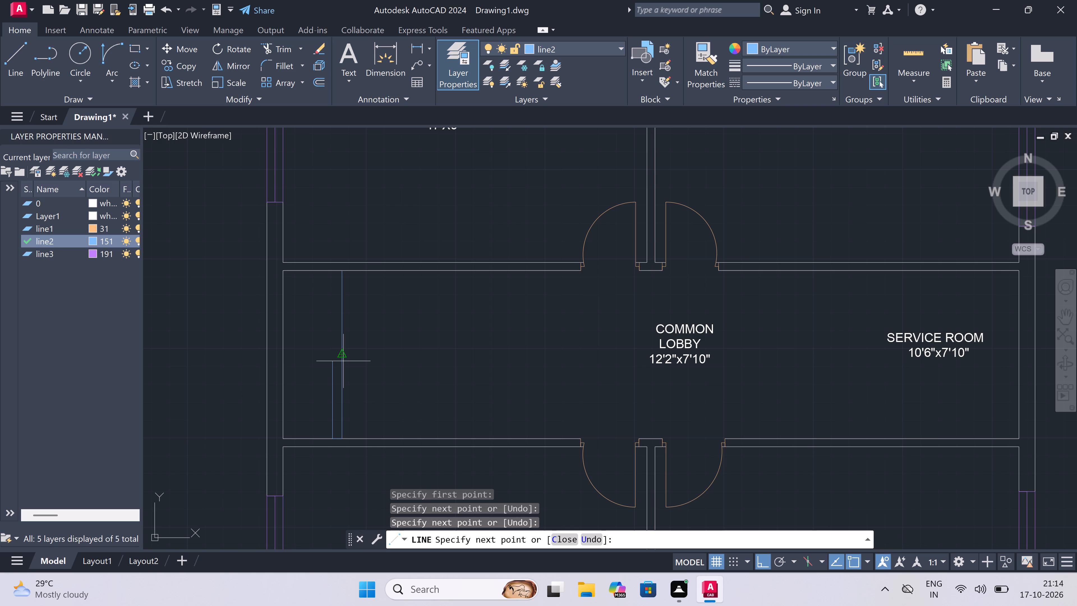
pyautogui.hotkey('ctrl', 'z')
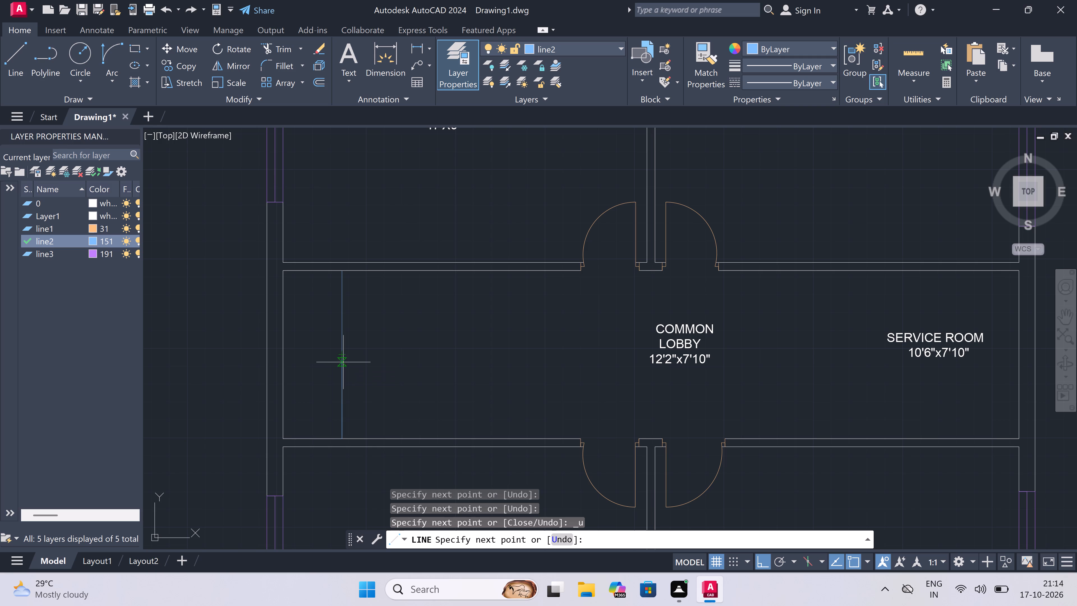
# Draw the stair's central dividing line about 7'-10" east from the vertical stair line's midpoint.
pyautogui.click(341, 356)
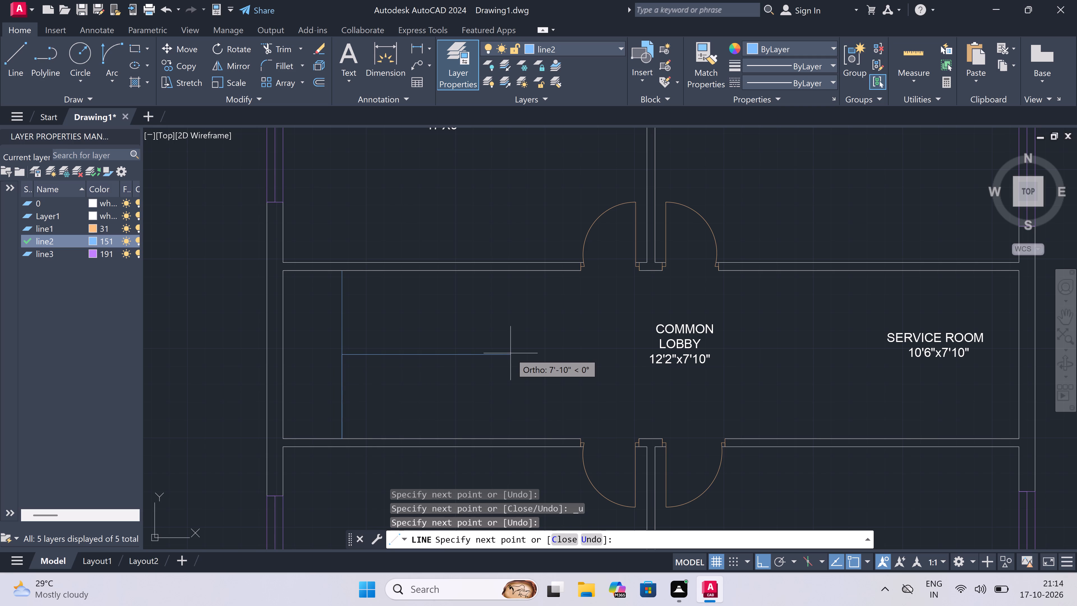
pyautogui.click(510, 353)
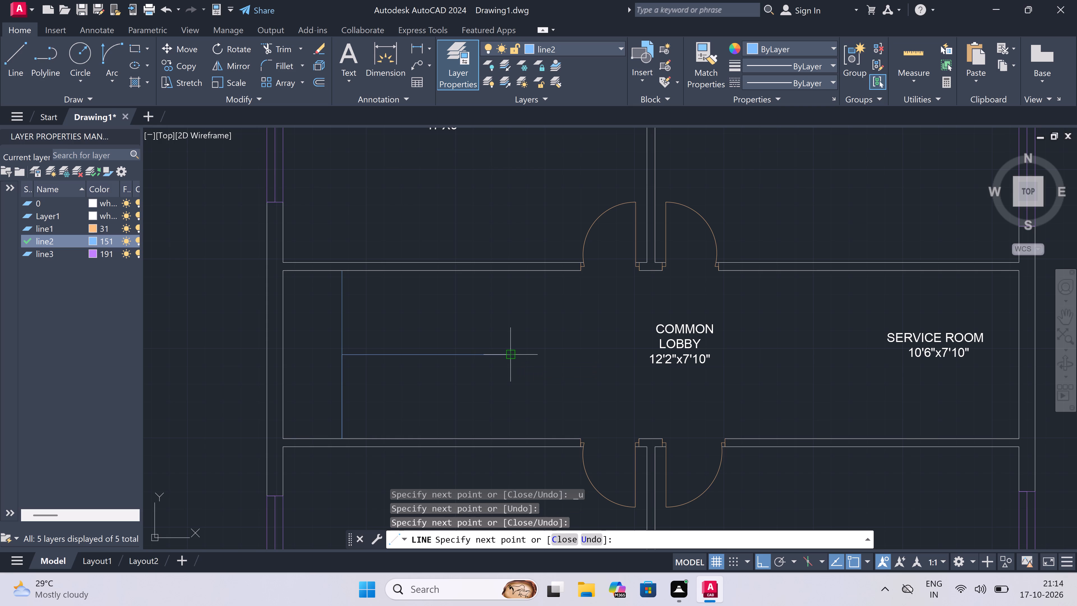
pyautogui.press('Escape')
# Offset the vertical stair line 8" eastward with the Multiple option, making 11 copies as treads.
pyautogui.press('o')
pyautogui.press('space')
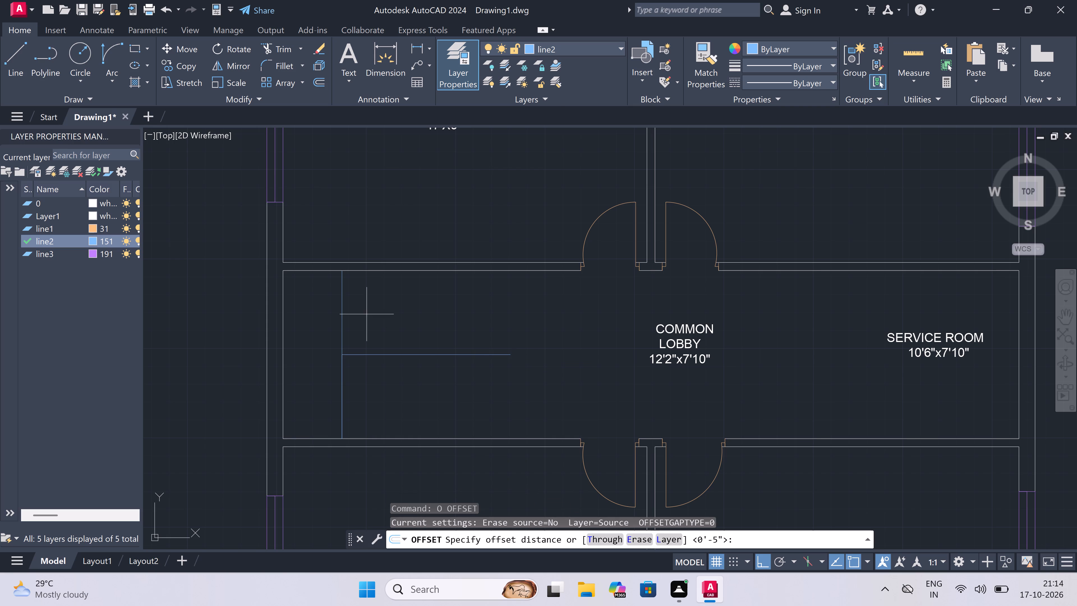
pyautogui.doubleClick(343, 319)
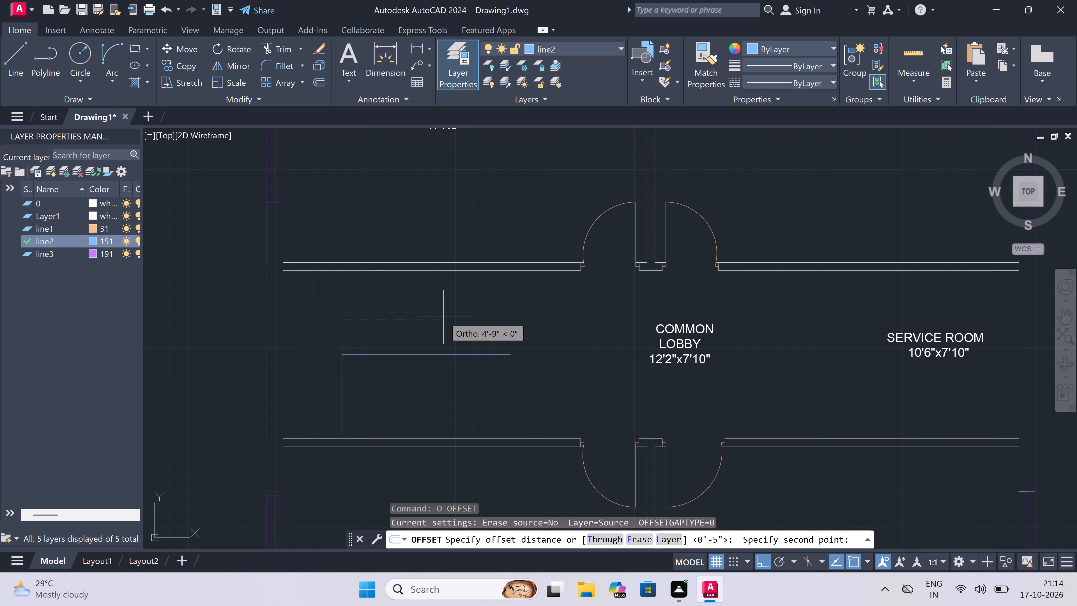
pyautogui.write('8"')
pyautogui.press('space')
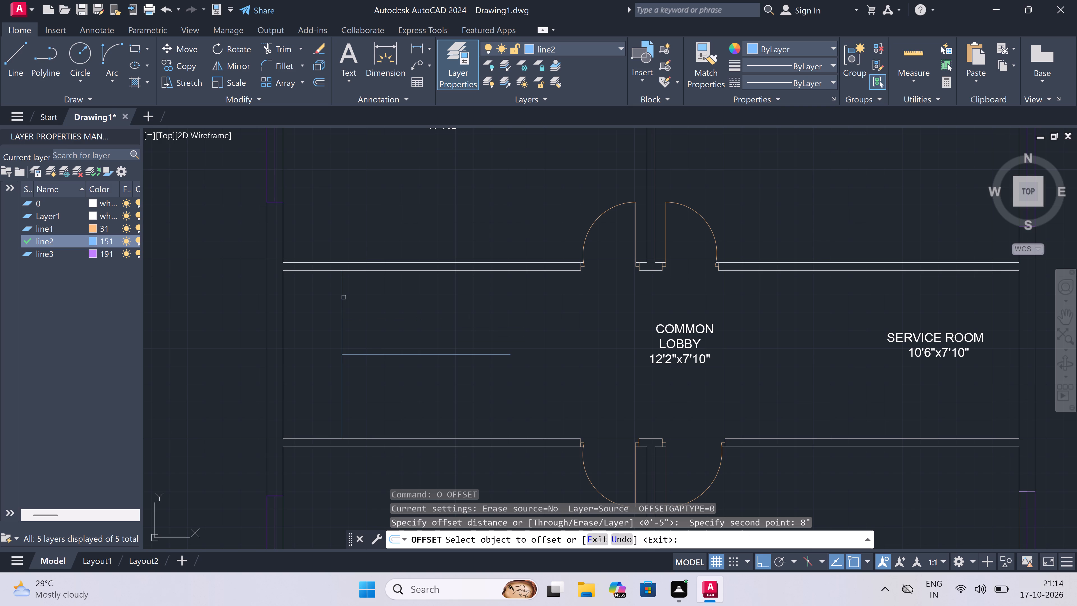
pyautogui.doubleClick(341, 293)
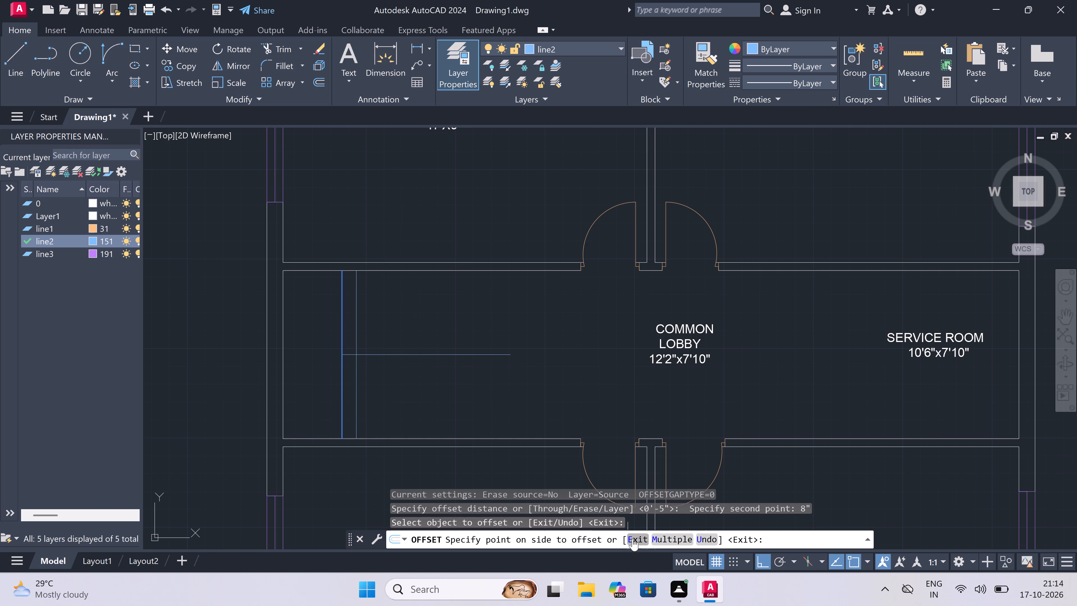
pyautogui.click(676, 537)
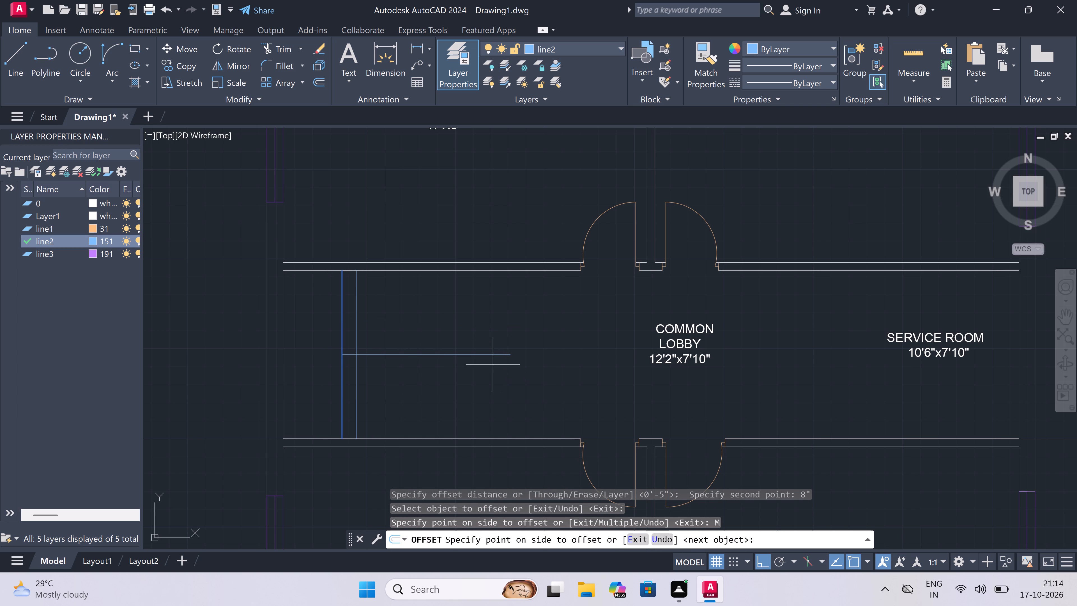
pyautogui.doubleClick(467, 328)
pyautogui.moveTo(465, 328); pyautogui.dragTo(455, 328)
pyautogui.moveTo(452, 328); pyautogui.dragTo(447, 328)
pyautogui.tripleClick(444, 328)
pyautogui.moveTo(444, 328); pyautogui.dragTo(440, 328)
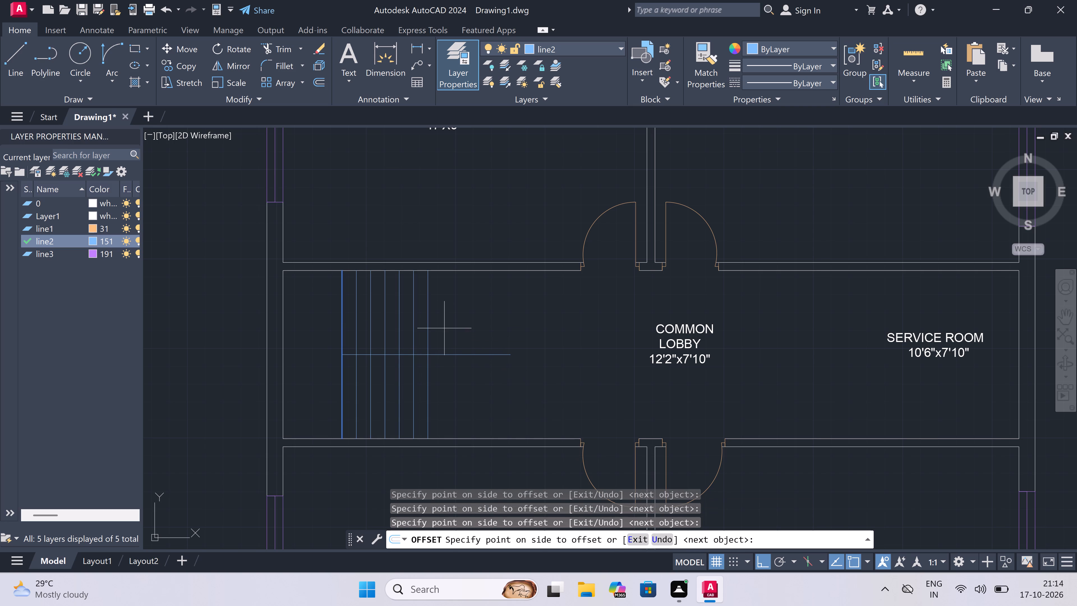
pyautogui.doubleClick(447, 324)
pyautogui.tripleClick(494, 317)
pyautogui.moveTo(493, 317); pyautogui.dragTo(493, 320)
pyautogui.tripleClick(493, 320)
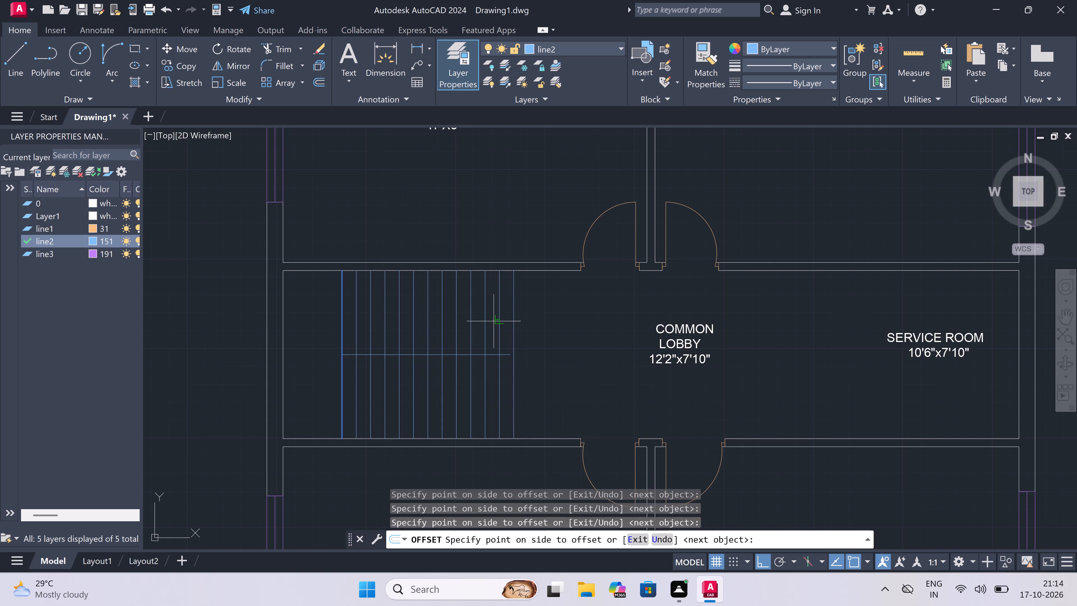
# Trim the end of the central dividing line that overhangs the easternmost tread.
pyautogui.press('Escape')
pyautogui.write('tr')
pyautogui.press('space')
pyautogui.scroll(3, 510, 368)
pyautogui.click(502, 357)
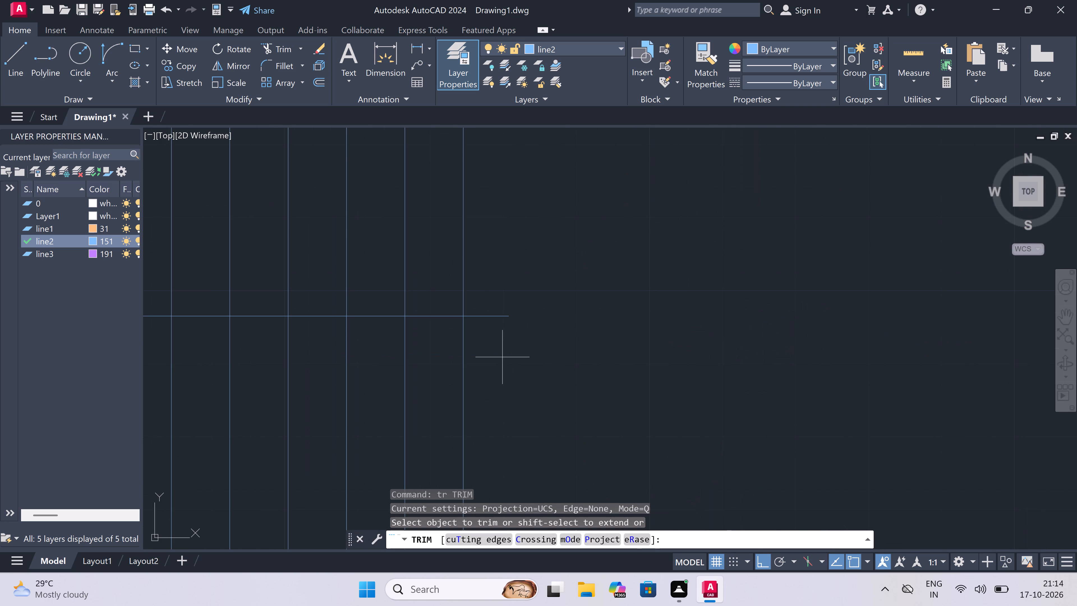
pyautogui.click(498, 263)
pyautogui.press('Escape')
pyautogui.scroll(-3, 562, 385)
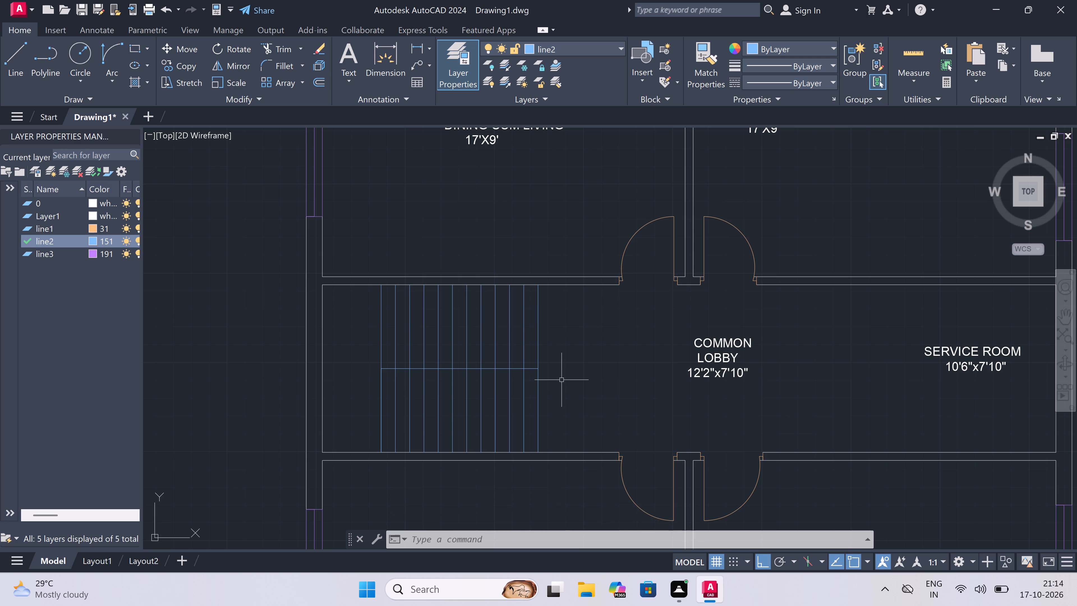
# Draw a U-shaped stair direction line: about 9'-9" west over the northern flight, about 4'-3" south, and east onto the southern flight.
pyautogui.press('l')
pyautogui.press('space')
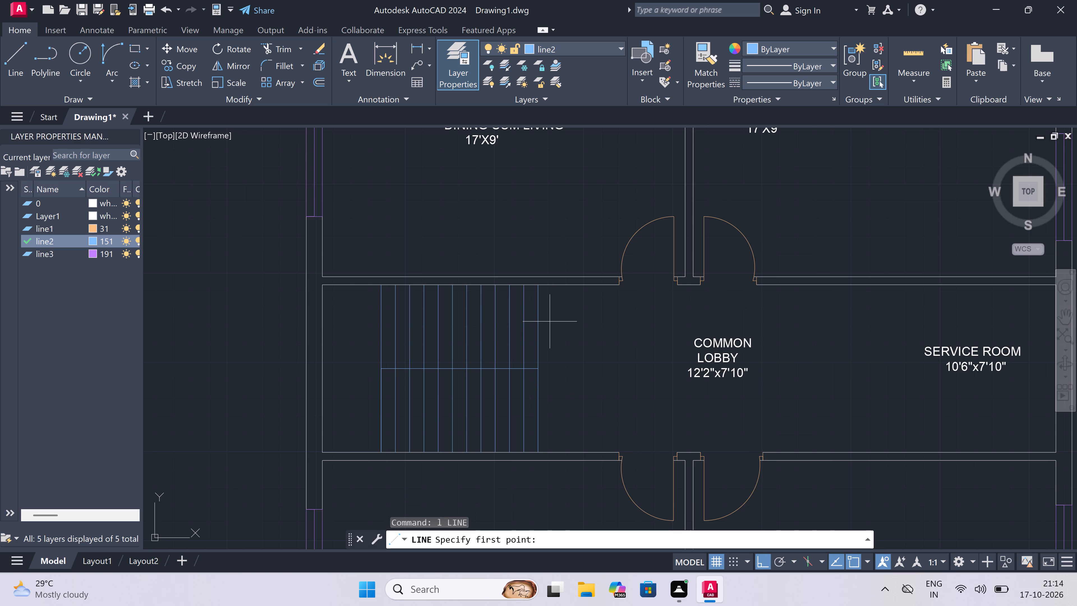
pyautogui.click(556, 324)
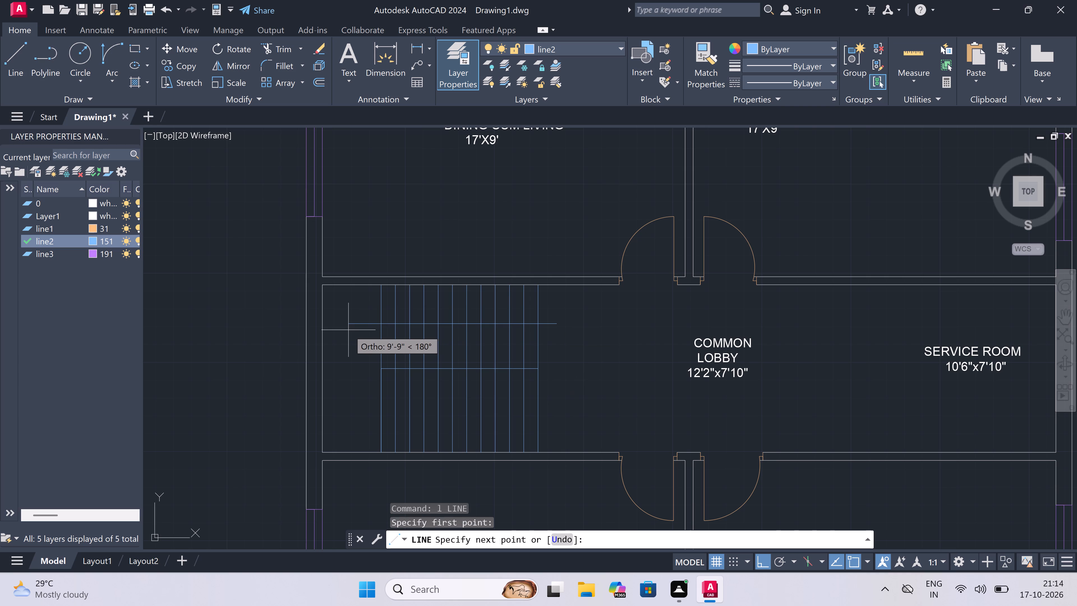
pyautogui.click(348, 329)
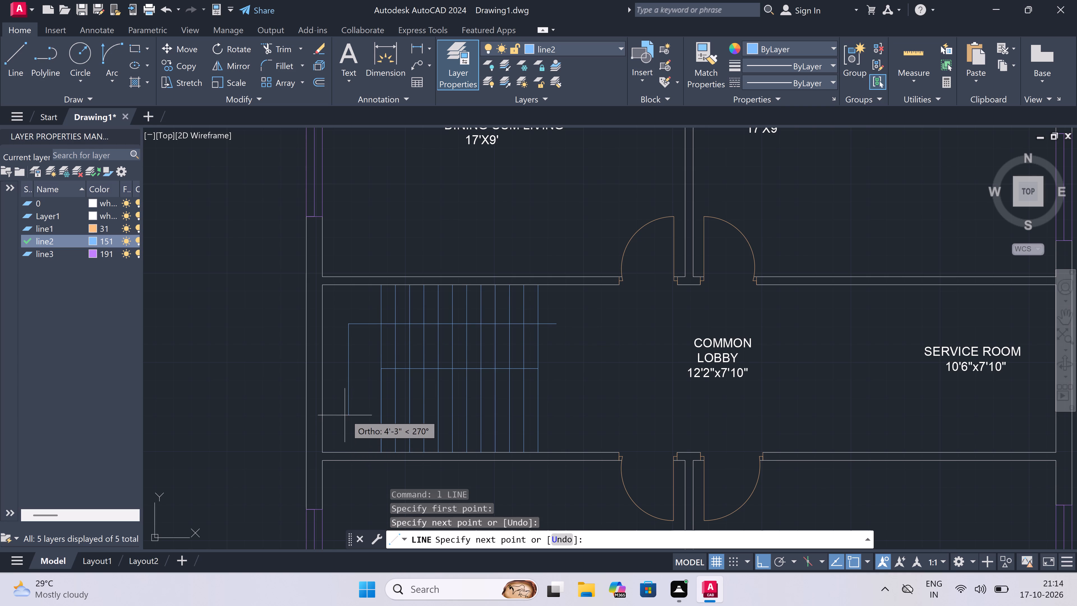
pyautogui.click(346, 414)
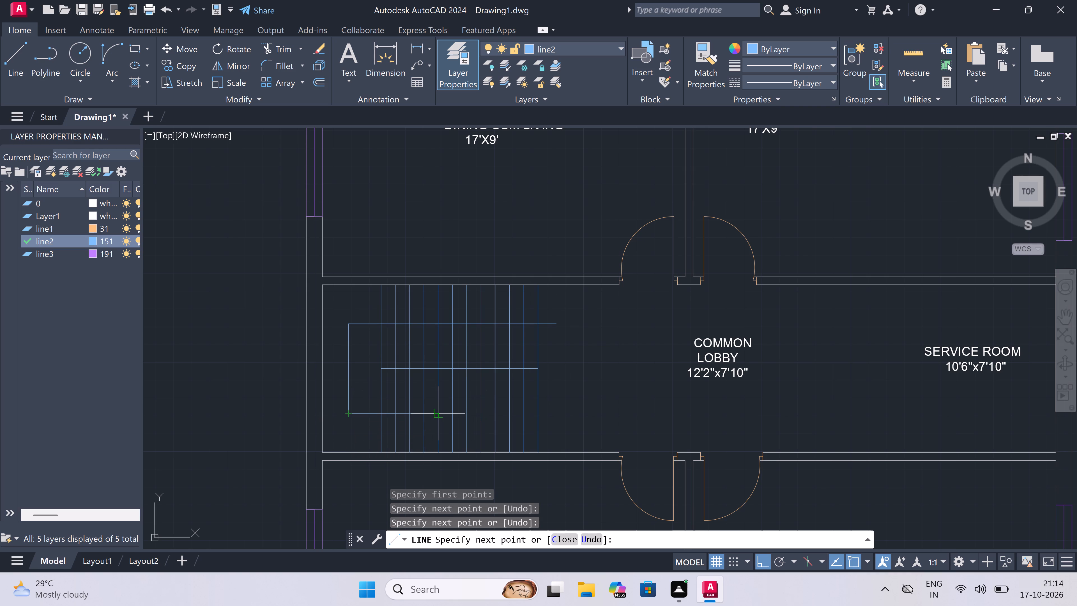
pyautogui.click(436, 413)
# Draw a triangular arrowhead pointing east at the end of the direction line on the southern flight, toggling Ortho as needed.
pyautogui.scroll(3, 435, 413)
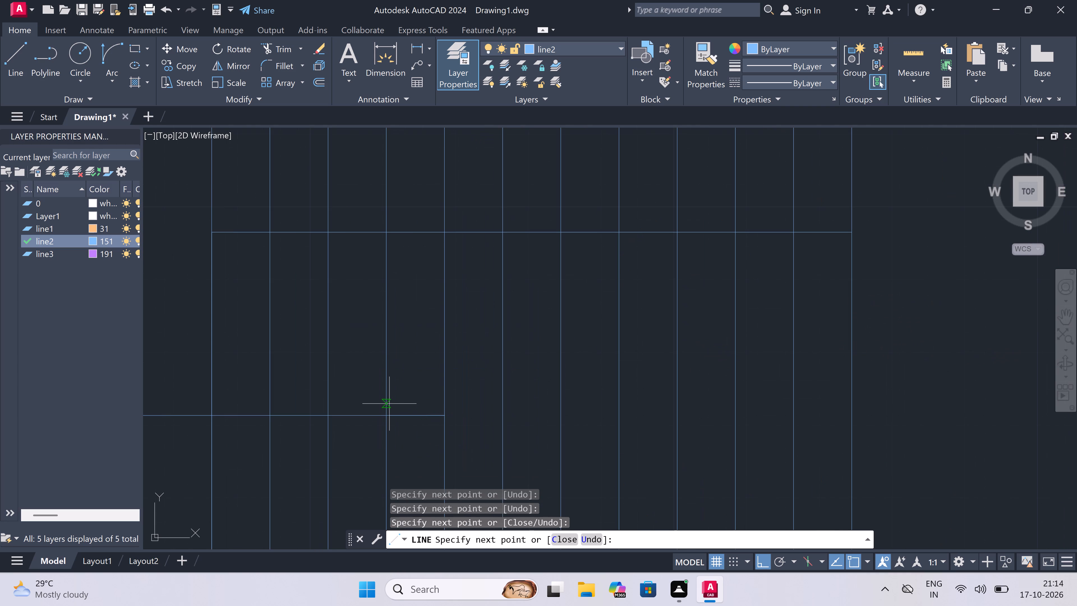
pyautogui.press('F8')
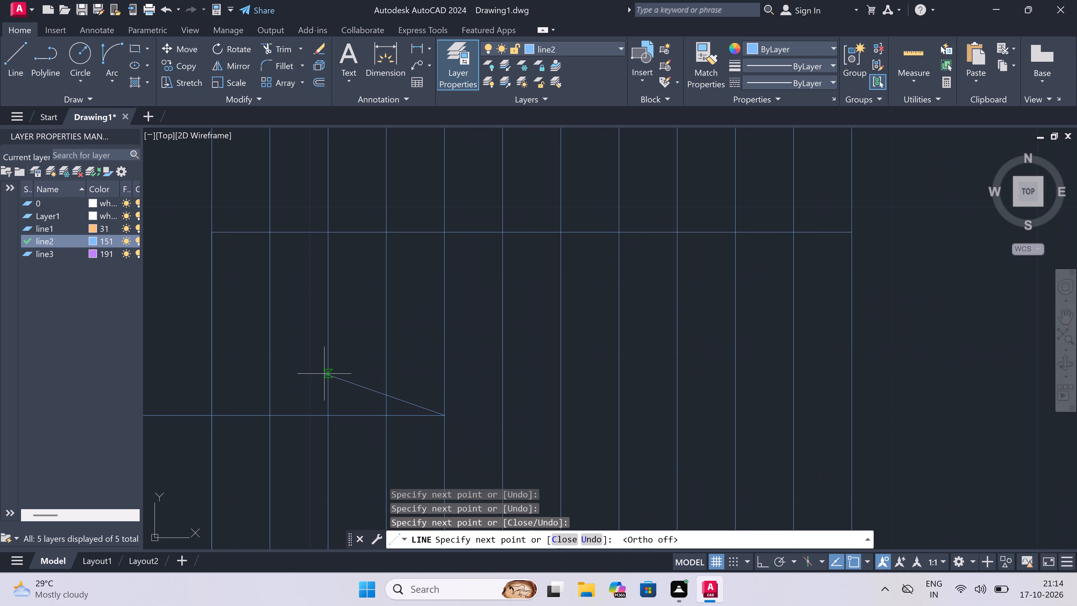
pyautogui.doubleClick(328, 373)
pyautogui.press('F8')
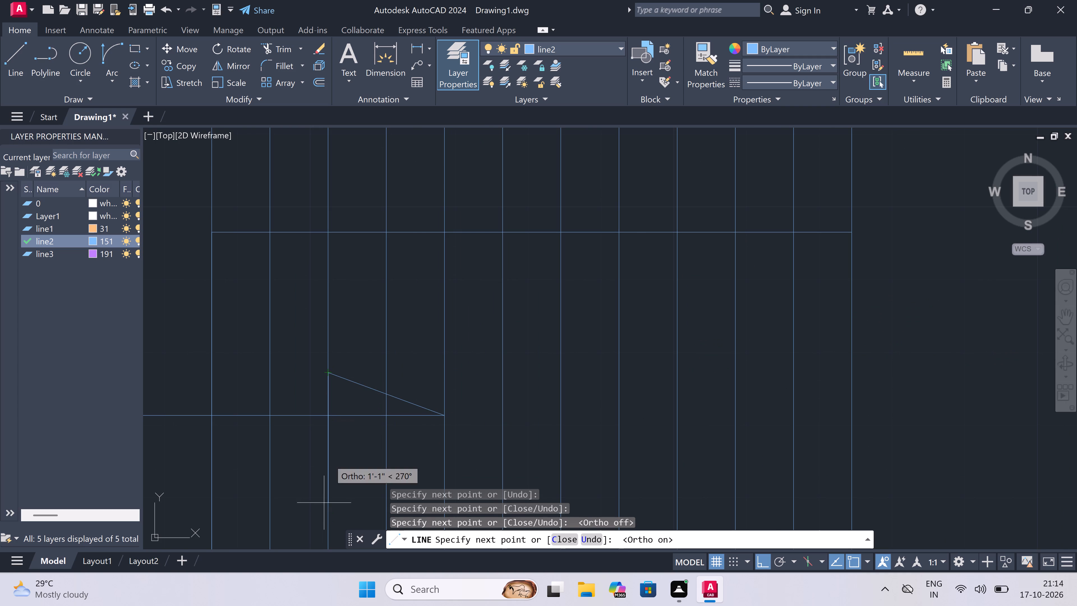
pyautogui.click(330, 458)
pyautogui.press('F8')
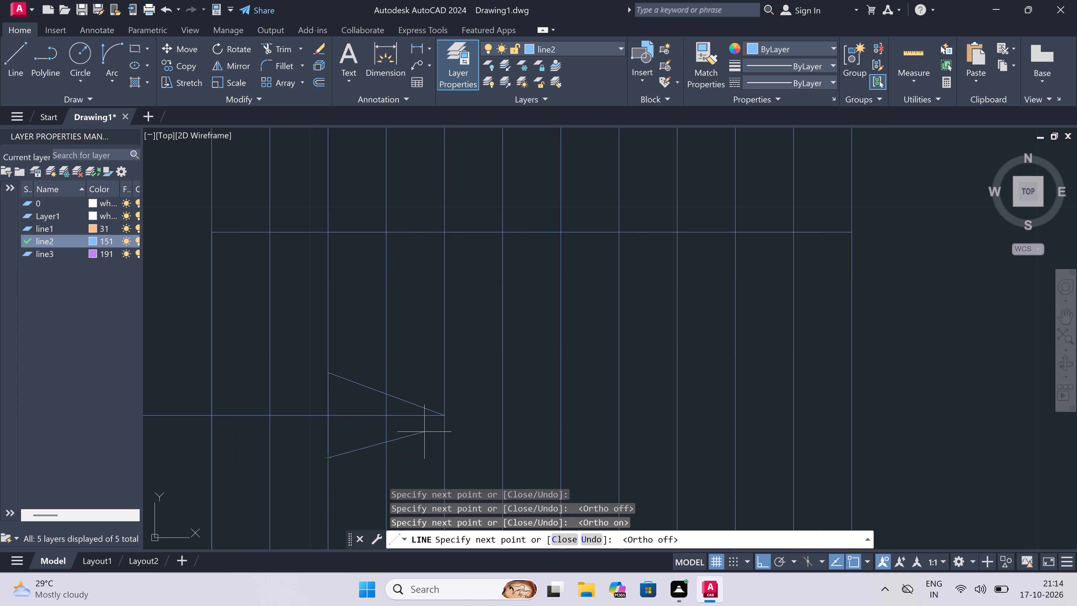
pyautogui.click(439, 420)
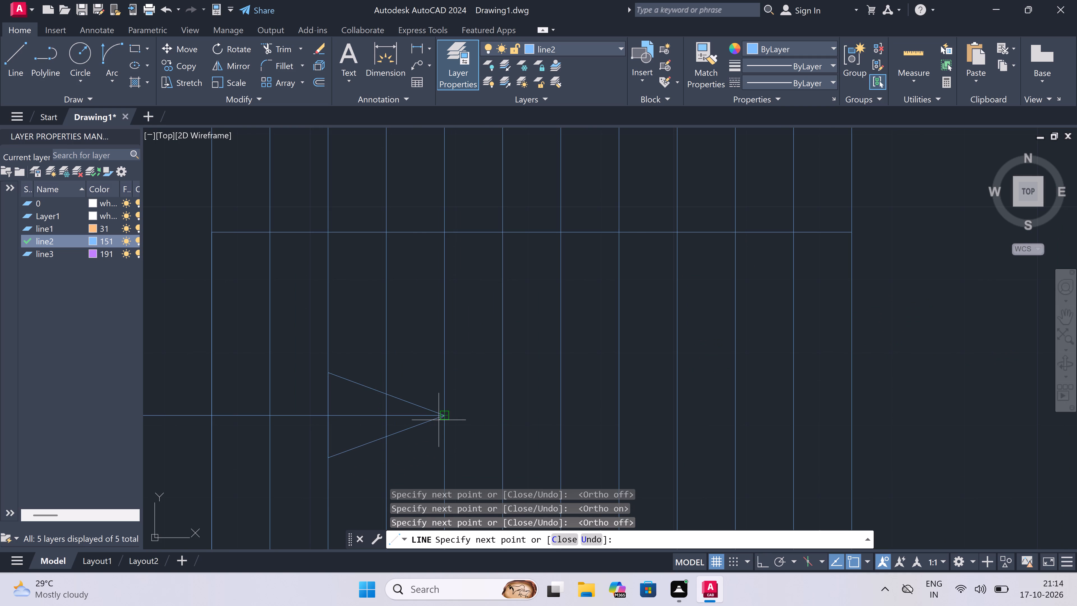
pyautogui.press('Escape')
# Trim the tread line and direction line segments that run inside the stair direction arrowhead.
pyautogui.press('t')
pyautogui.press('r')
pyautogui.press('space')
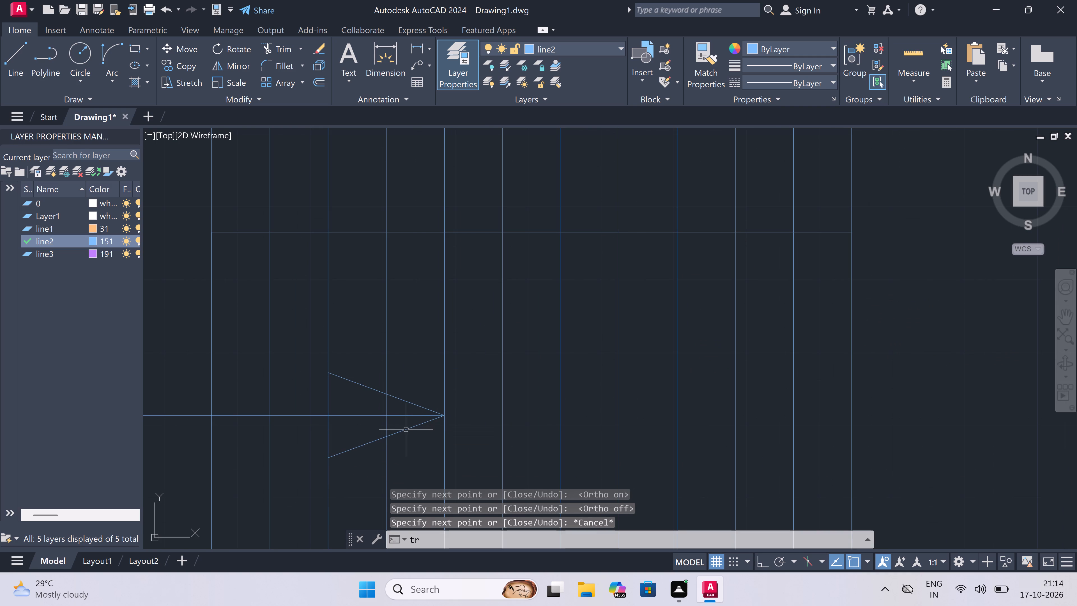
pyautogui.click(390, 429)
pyautogui.click(374, 429)
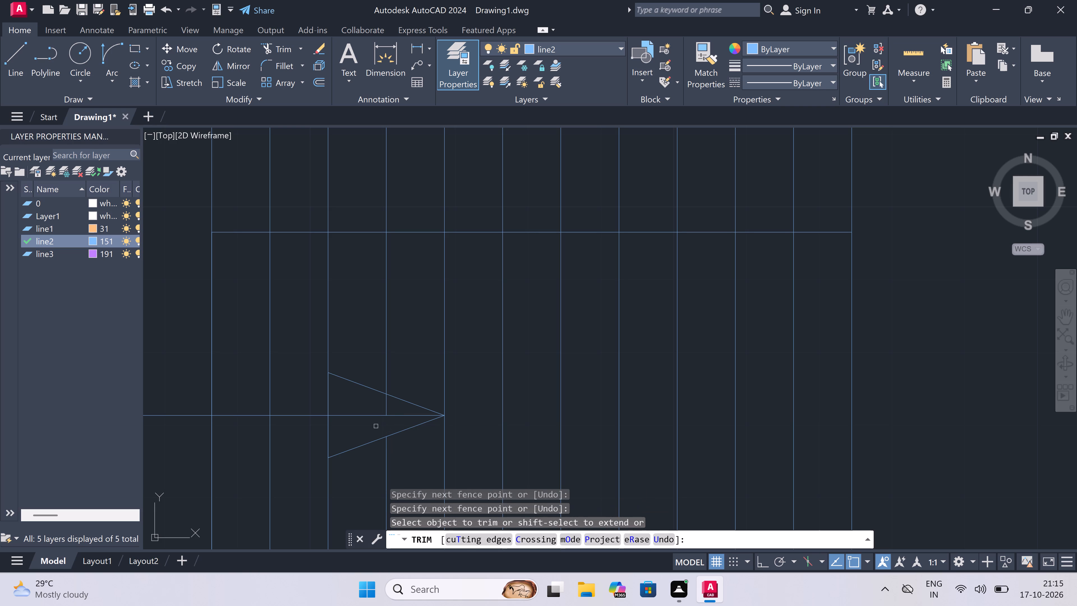
pyautogui.click(390, 422)
pyautogui.doubleClick(386, 410)
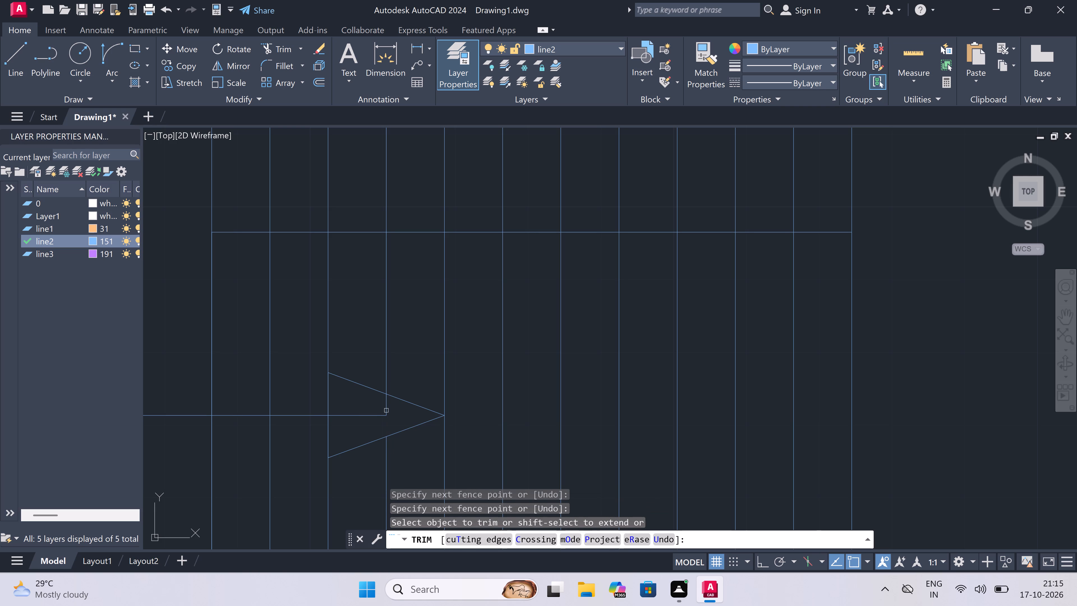
pyautogui.click(385, 408)
pyautogui.click(374, 414)
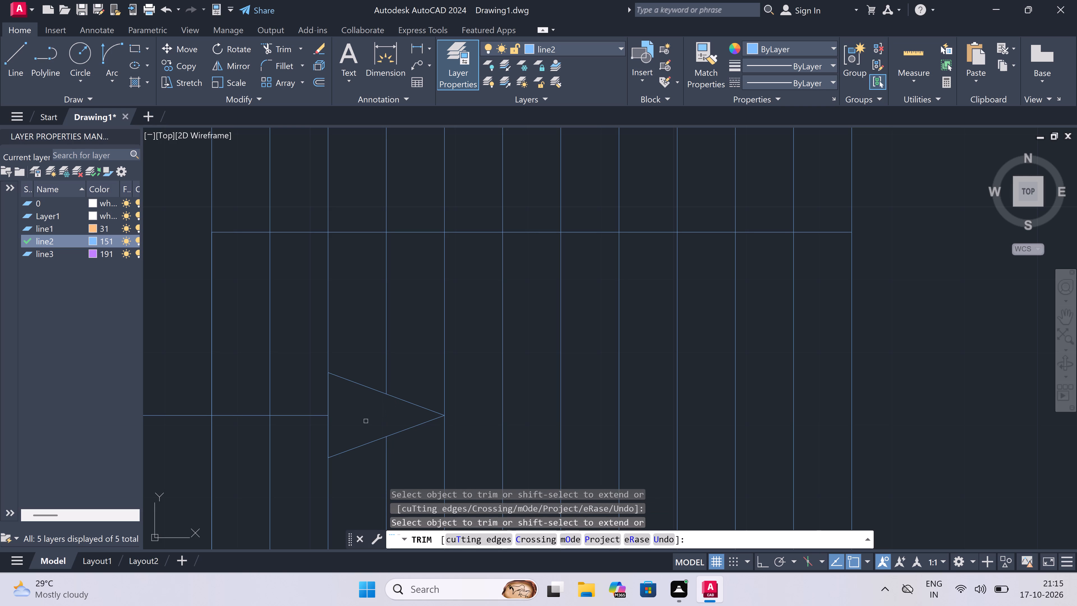
pyautogui.press('Escape')
# Move the BED ROOM 10'7"x11'5" labels of both northern bedrooms south, close to the wall above the dining cum living rooms.
pyautogui.scroll(-4, 366, 420)
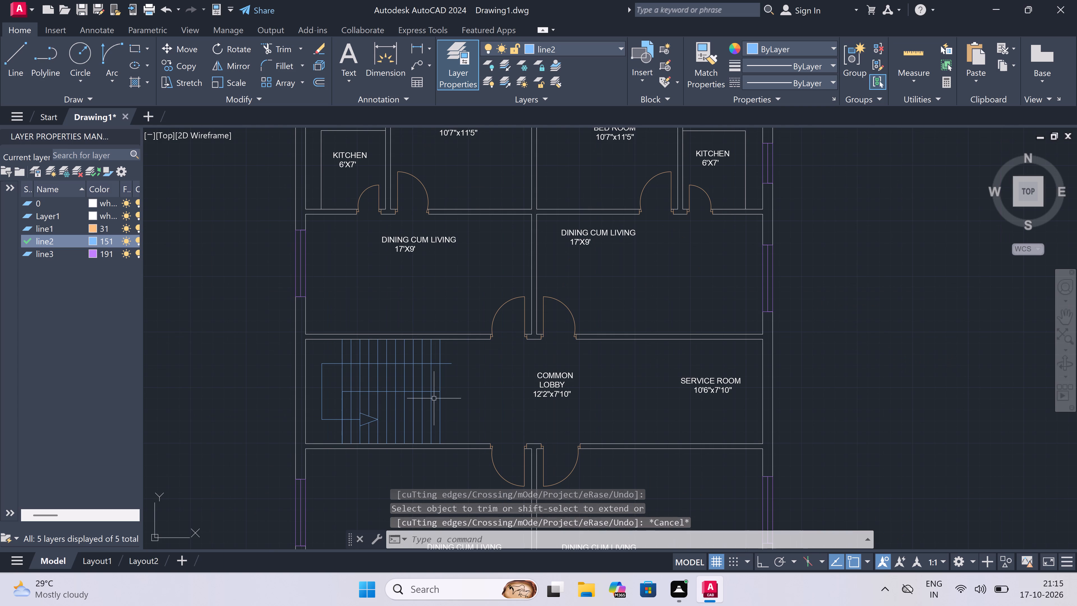
pyautogui.scroll(-3, 452, 384)
pyautogui.scroll(3, 453, 318)
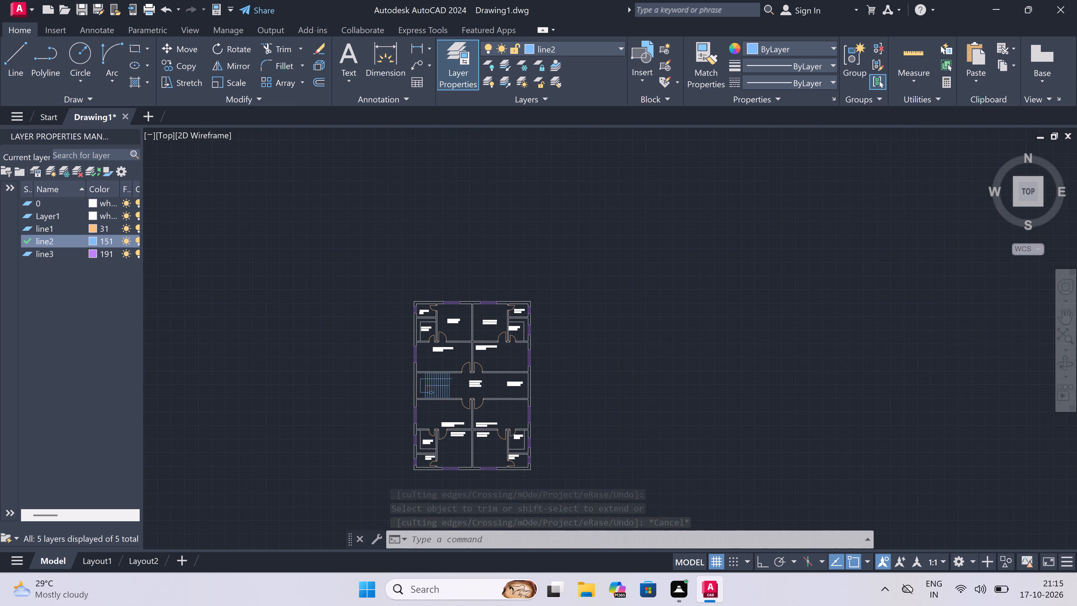
pyautogui.click(456, 338)
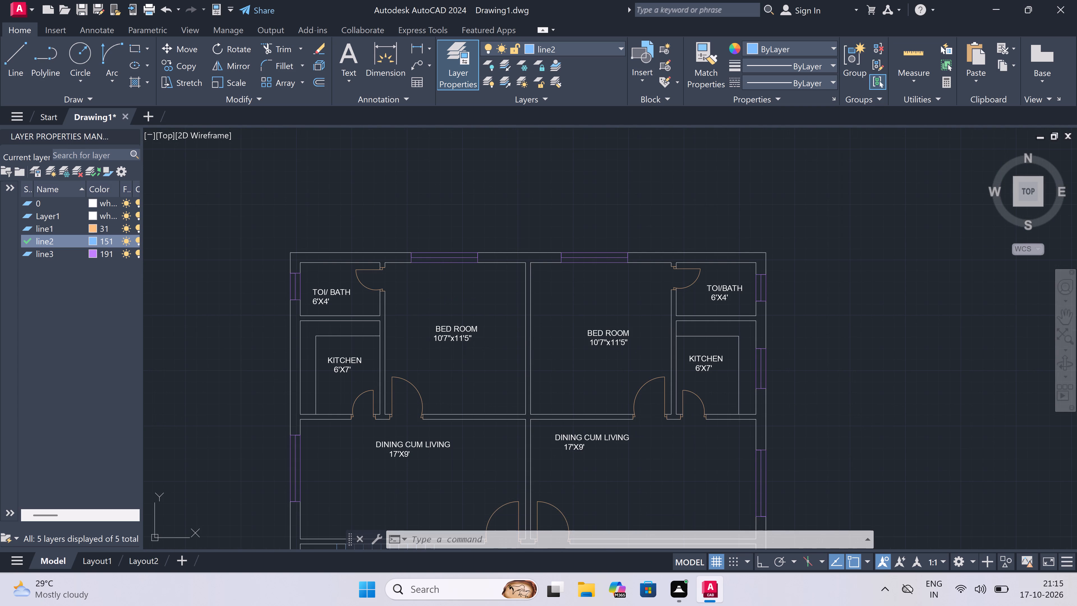
pyautogui.click(427, 328)
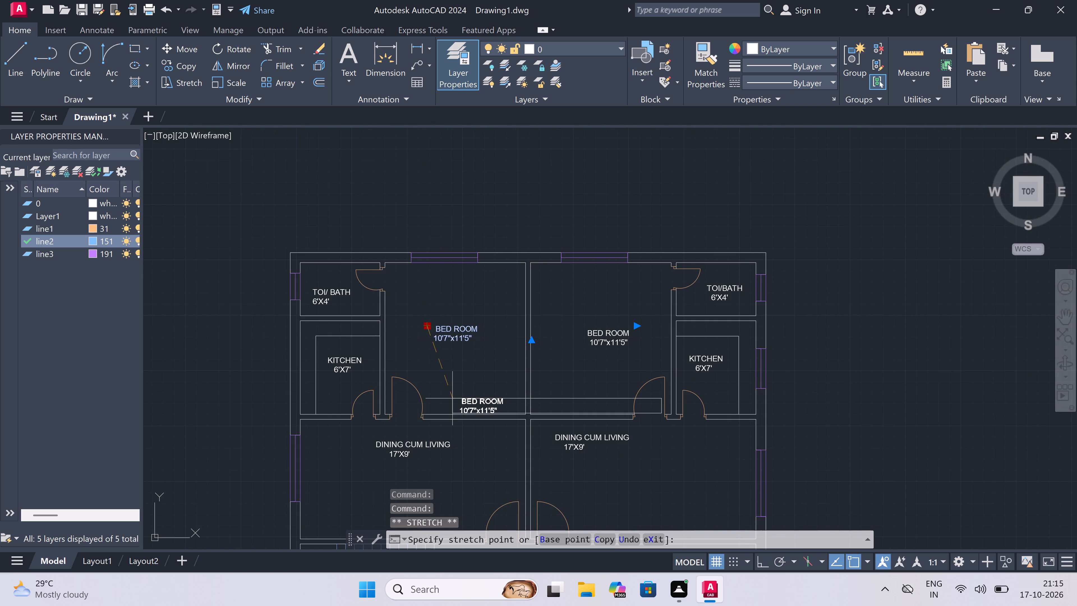
pyautogui.click(449, 387)
pyautogui.click(598, 347)
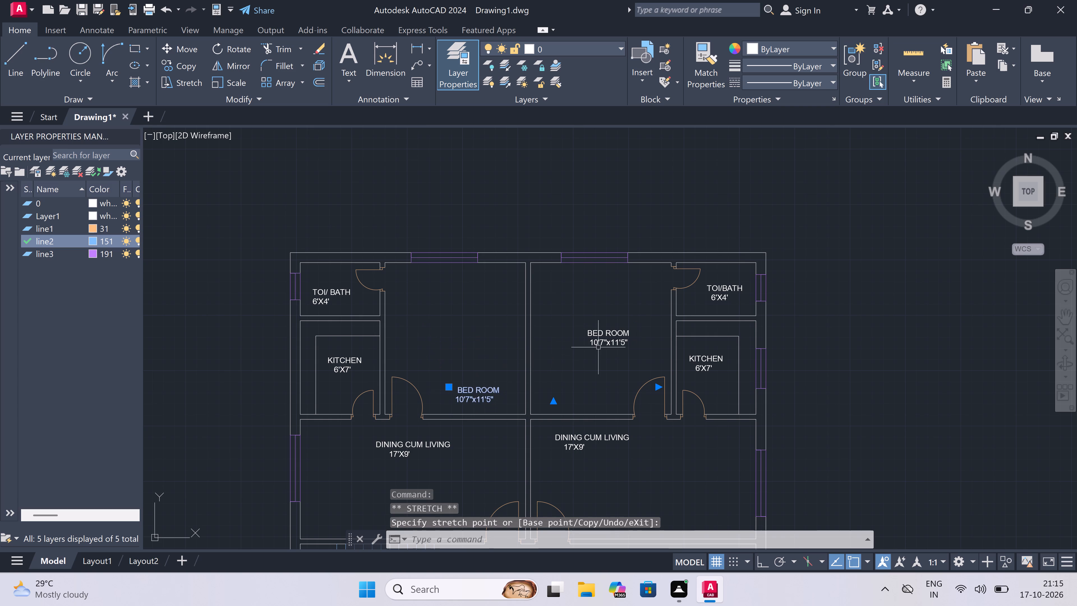
pyautogui.click(586, 337)
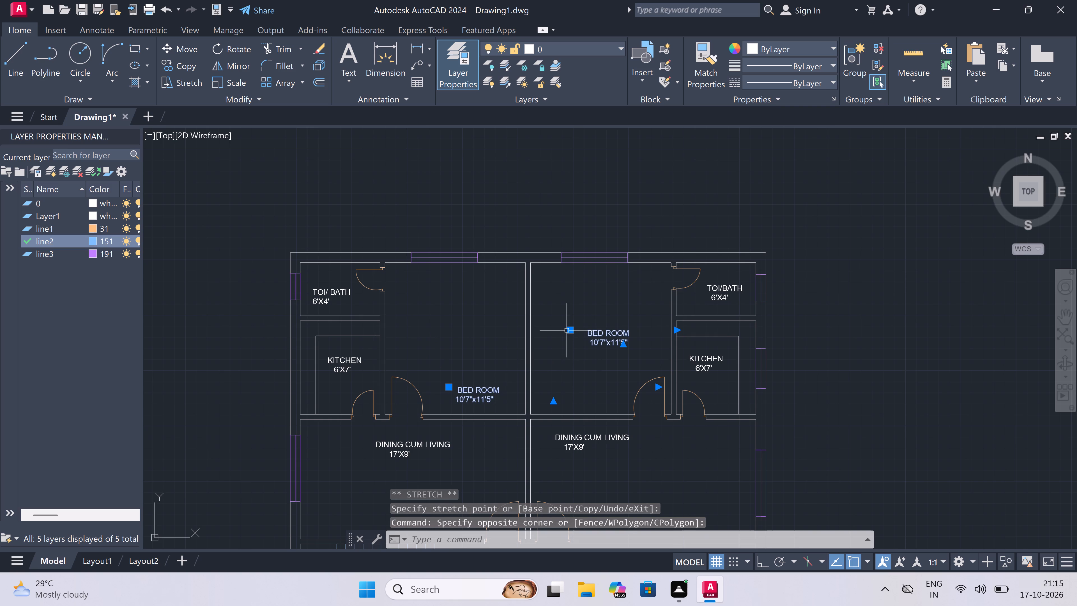
pyautogui.click(570, 330)
pyautogui.click(542, 392)
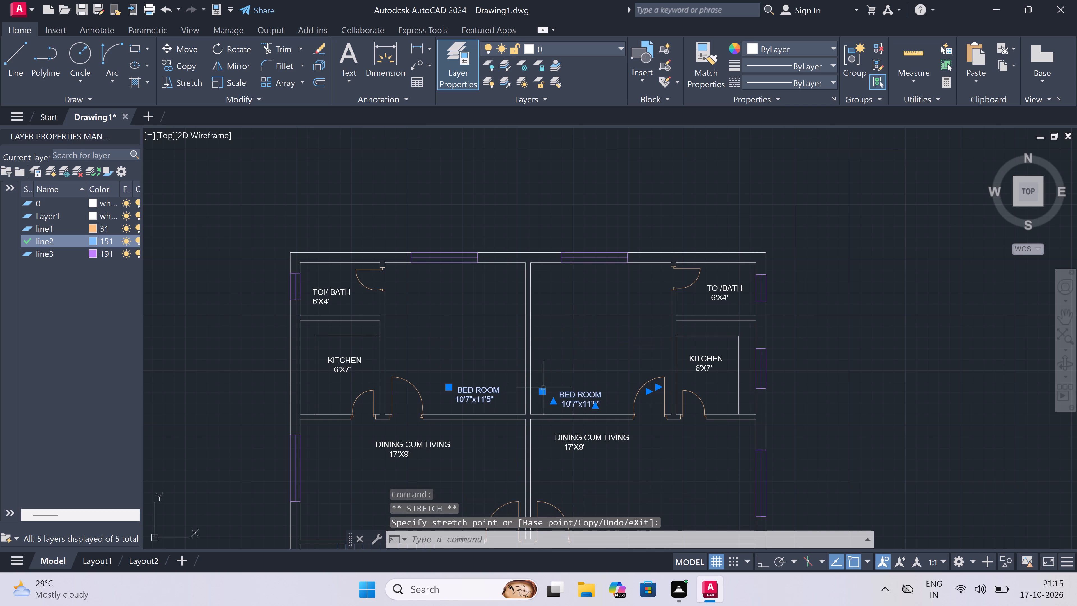
pyautogui.press('Escape')
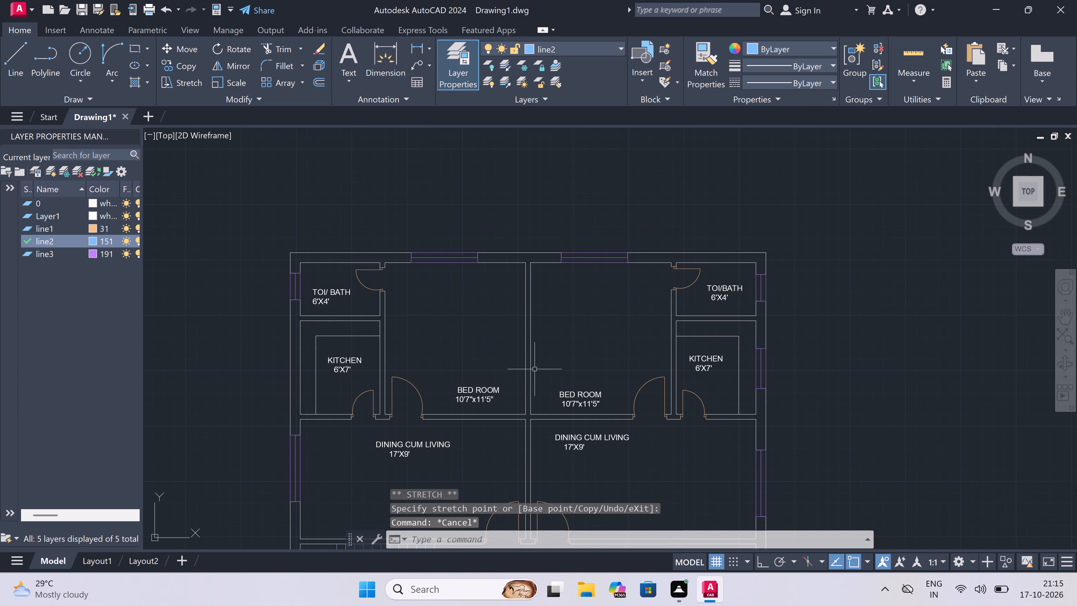
# Nudge the northwest BED ROOM label slightly further south, just above the bedroom's south wall.
pyautogui.scroll(2, 474, 391)
pyautogui.click(475, 388)
pyautogui.click(441, 391)
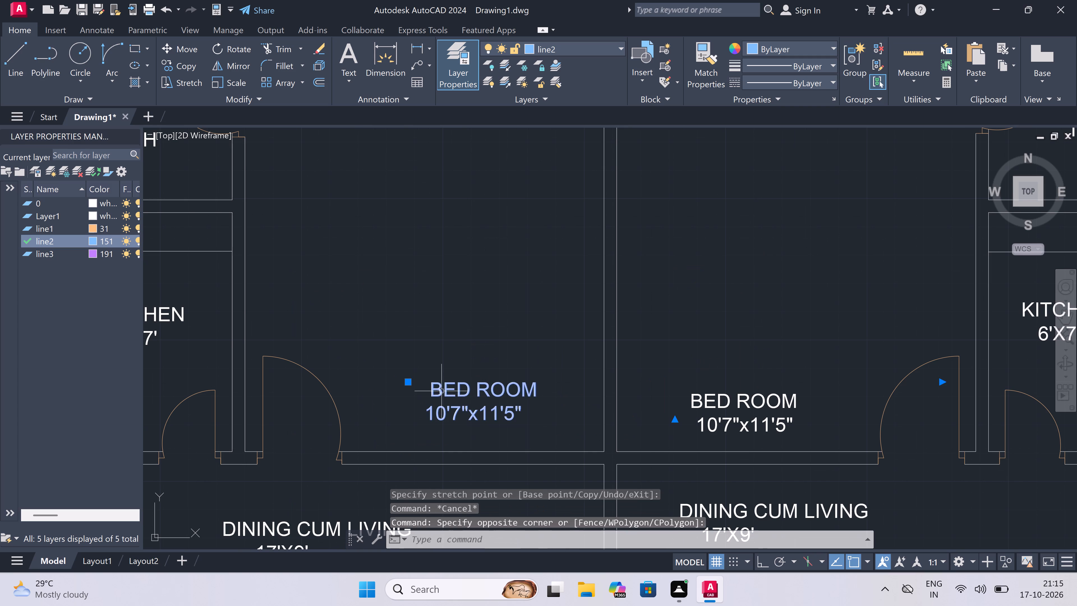
pyautogui.click(406, 385)
pyautogui.click(406, 401)
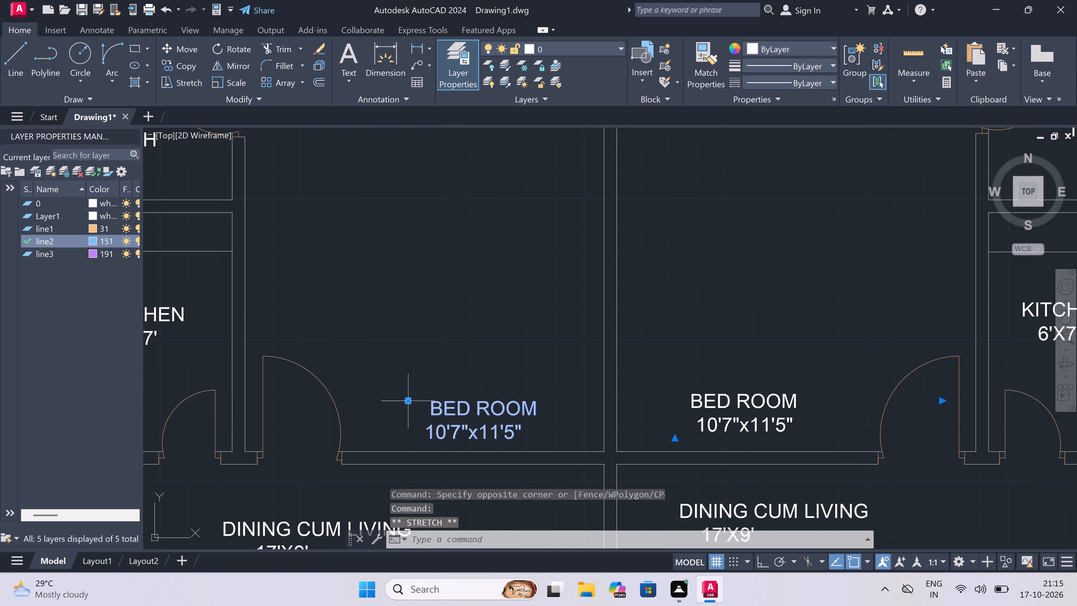
pyautogui.press('Escape')
# Open the recent drawing FIRST FLOOR PLAN -3 17-10-26.dwg.
pyautogui.scroll(-3, 466, 373)
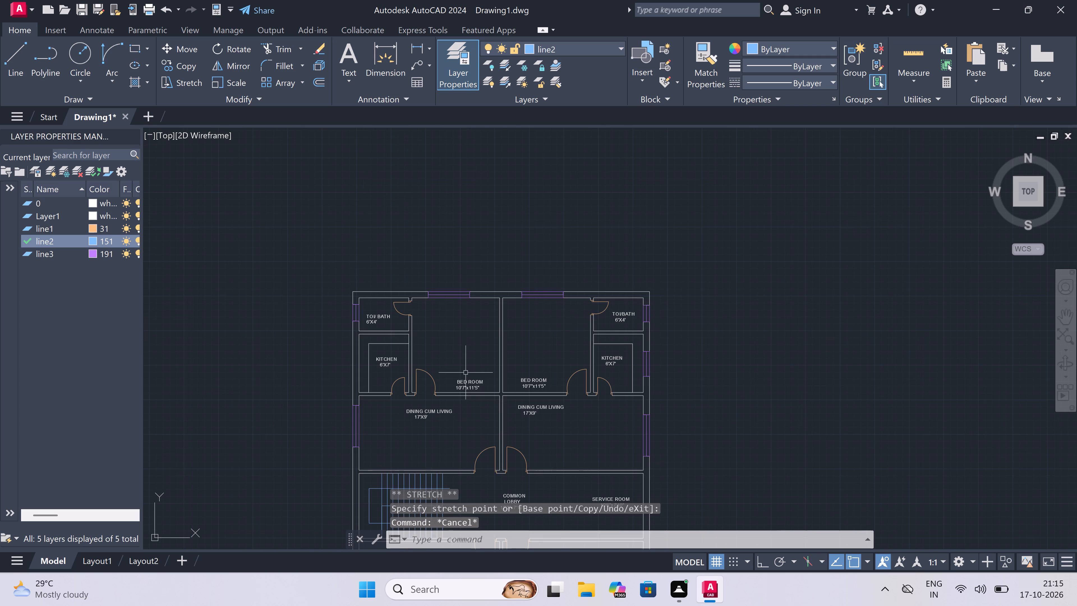
pyautogui.click(18, 4)
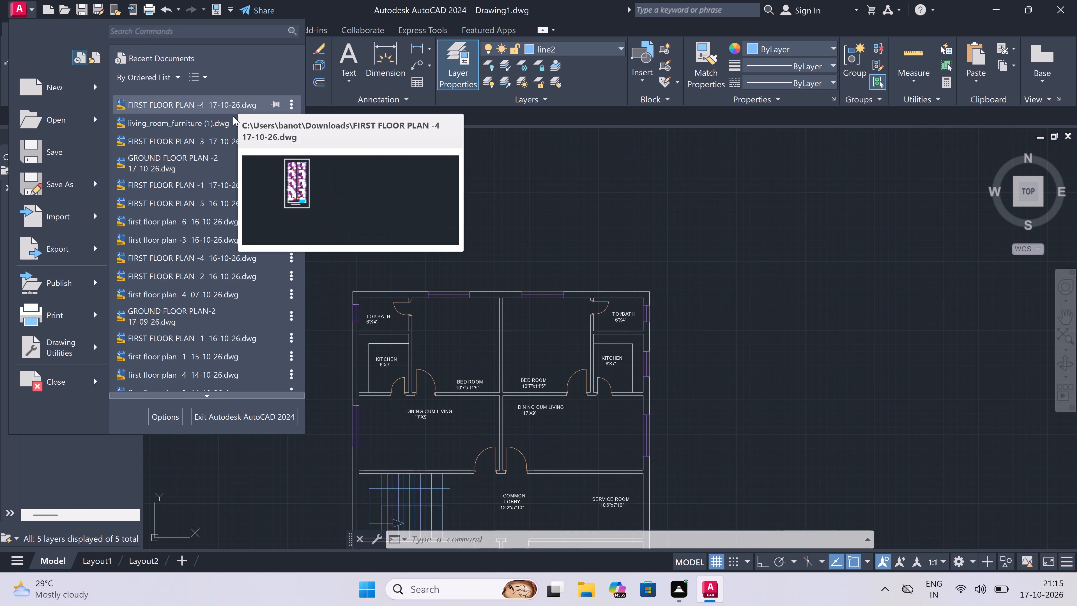
pyautogui.doubleClick(229, 143)
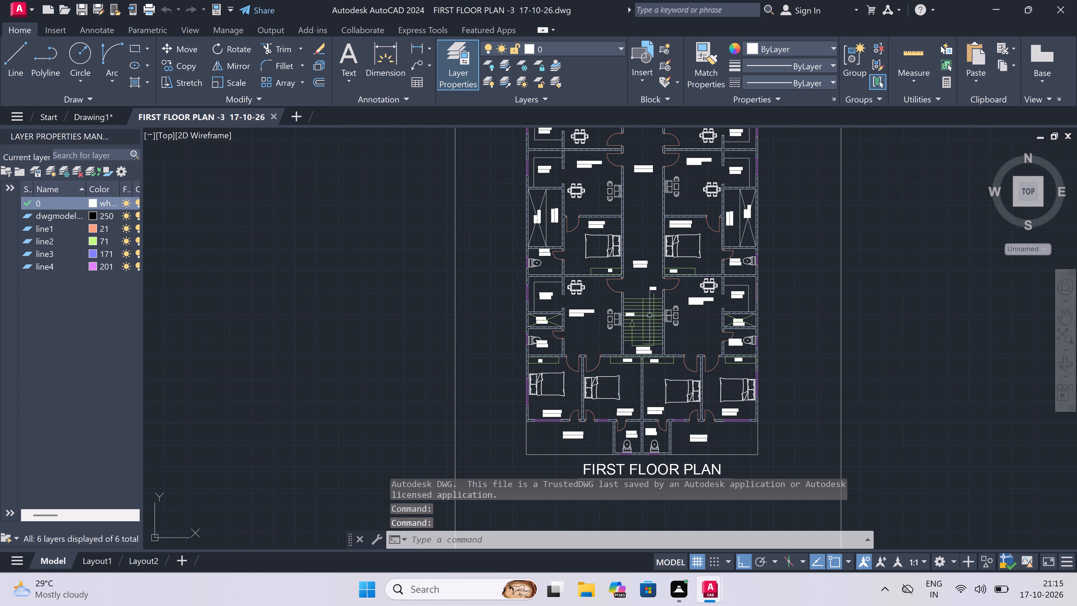
# Copy a six-seat dining table, a toilet fixture and the northwest bedroom's double bed to the clipboard.
pyautogui.scroll(2, 613, 283)
pyautogui.scroll(3, 554, 280)
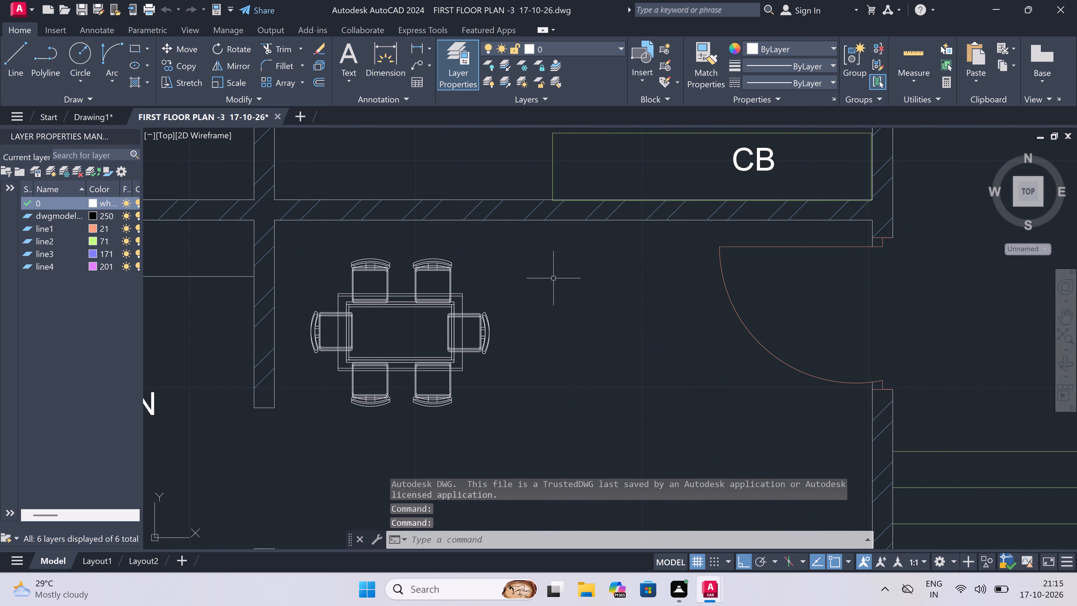
pyautogui.click(552, 240)
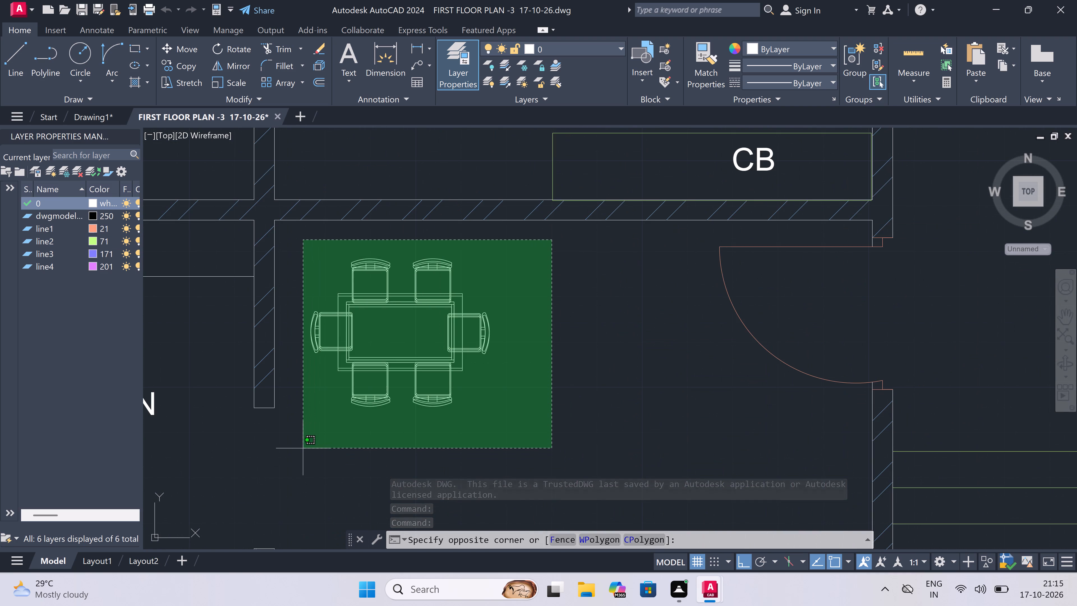
pyautogui.click(293, 449)
pyautogui.scroll(-4, 515, 362)
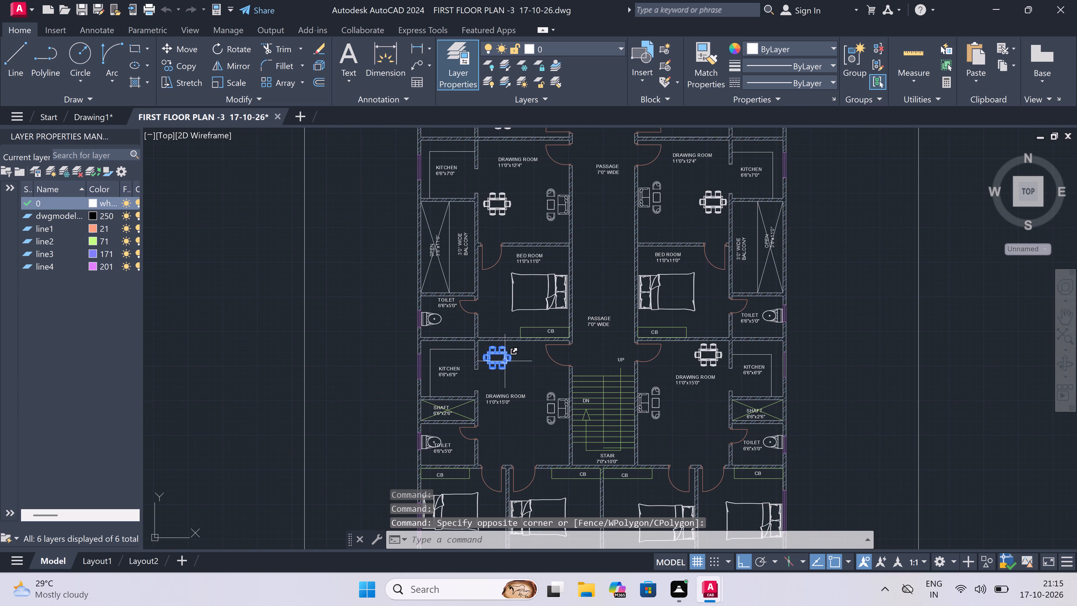
pyautogui.scroll(3, 409, 300)
pyautogui.doubleClick(475, 356)
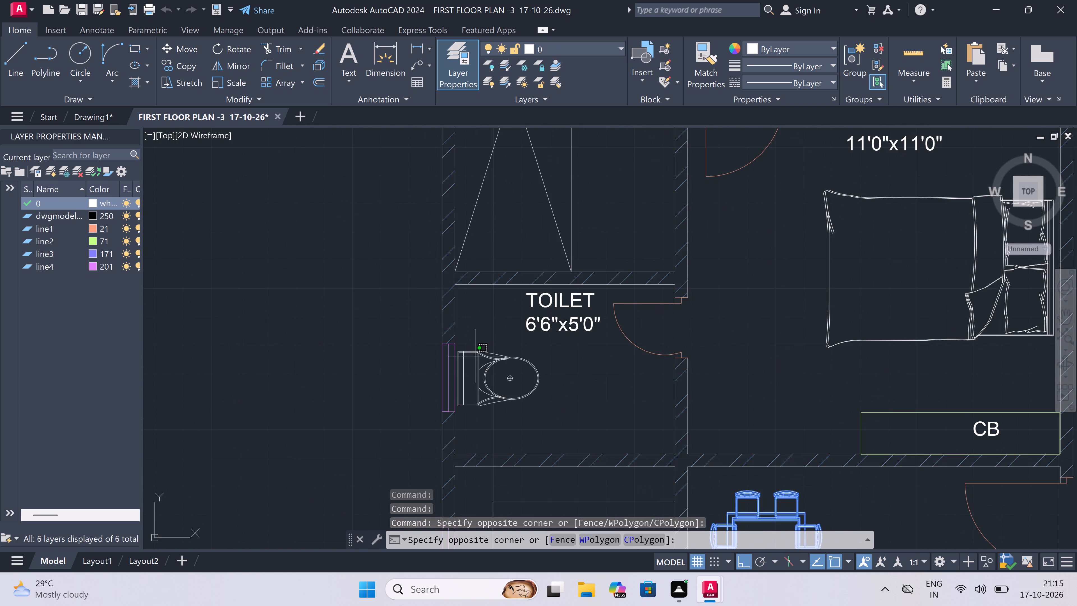
pyautogui.click(467, 421)
pyautogui.scroll(-3, 467, 421)
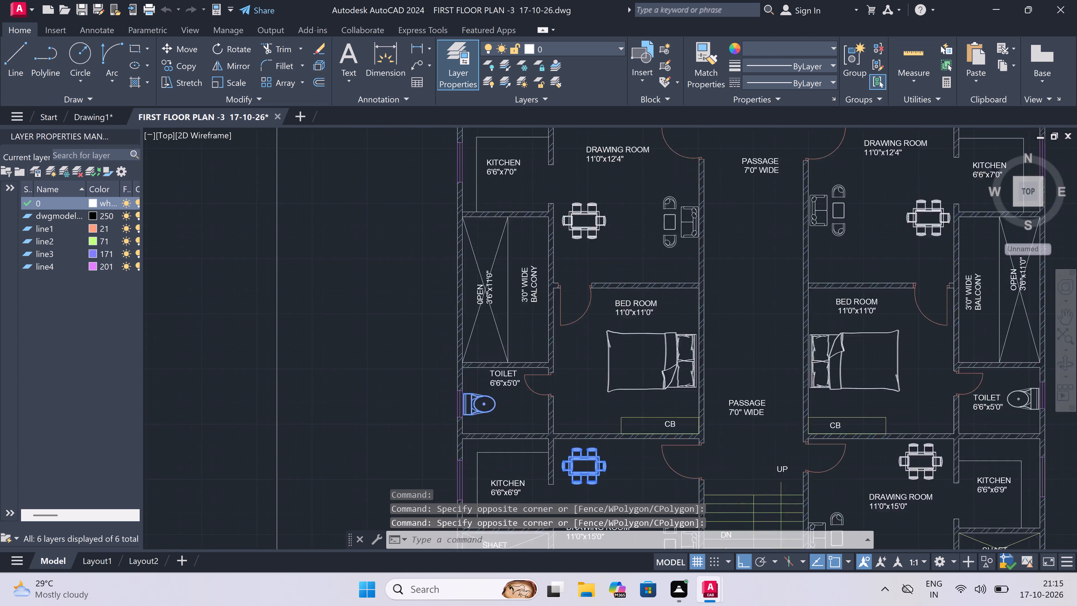
pyautogui.scroll(-2, 466, 421)
pyautogui.scroll(4, 487, 333)
pyautogui.scroll(-3, 487, 333)
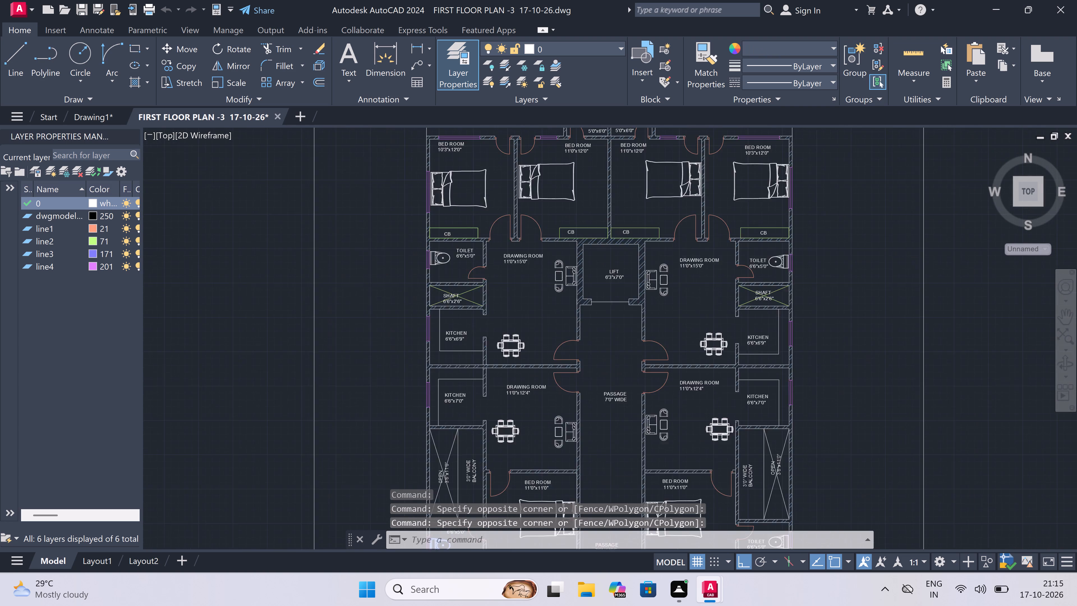
pyautogui.scroll(-1, 487, 333)
pyautogui.scroll(3, 500, 276)
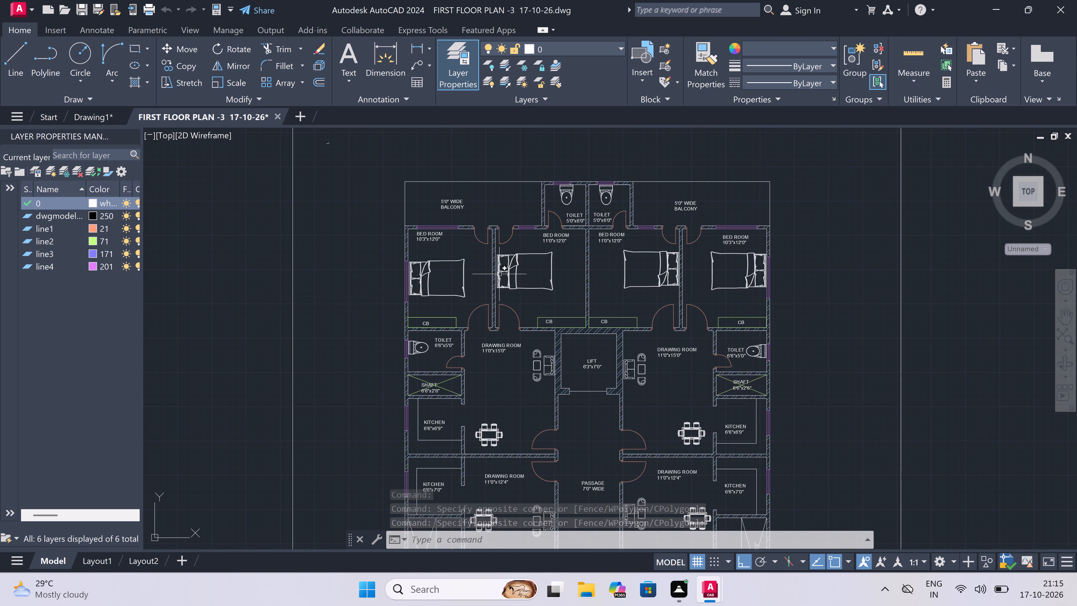
pyautogui.scroll(3, 462, 272)
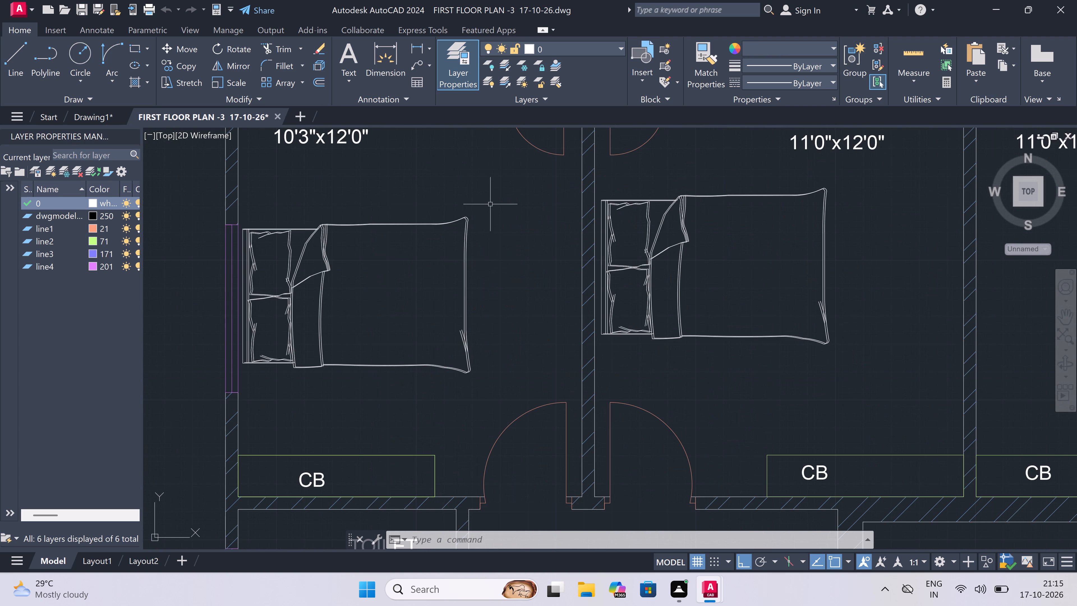
pyautogui.click(492, 200)
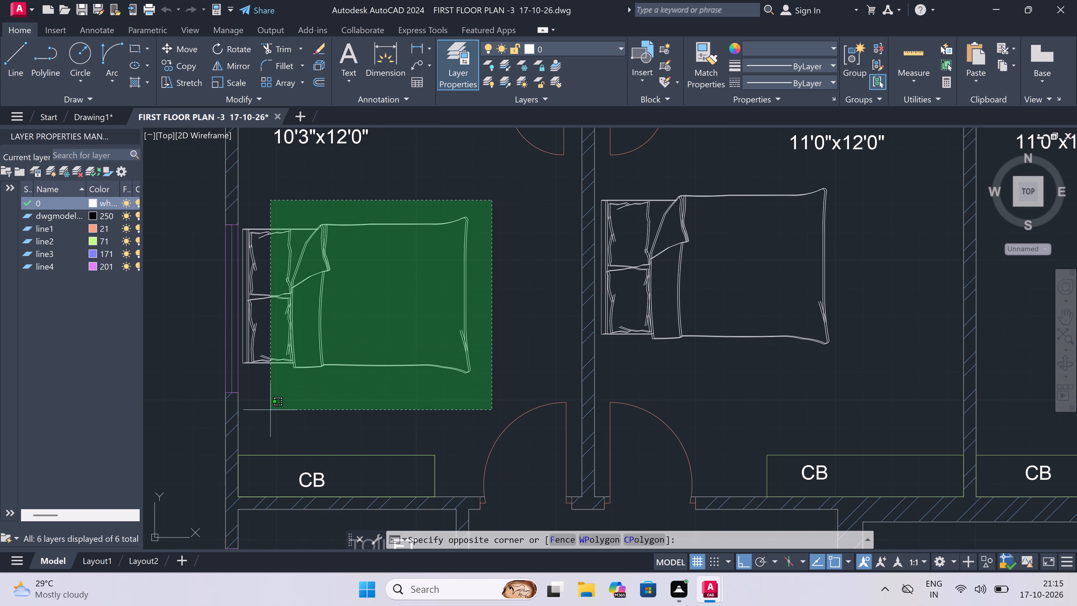
pyautogui.scroll(1, 241, 385)
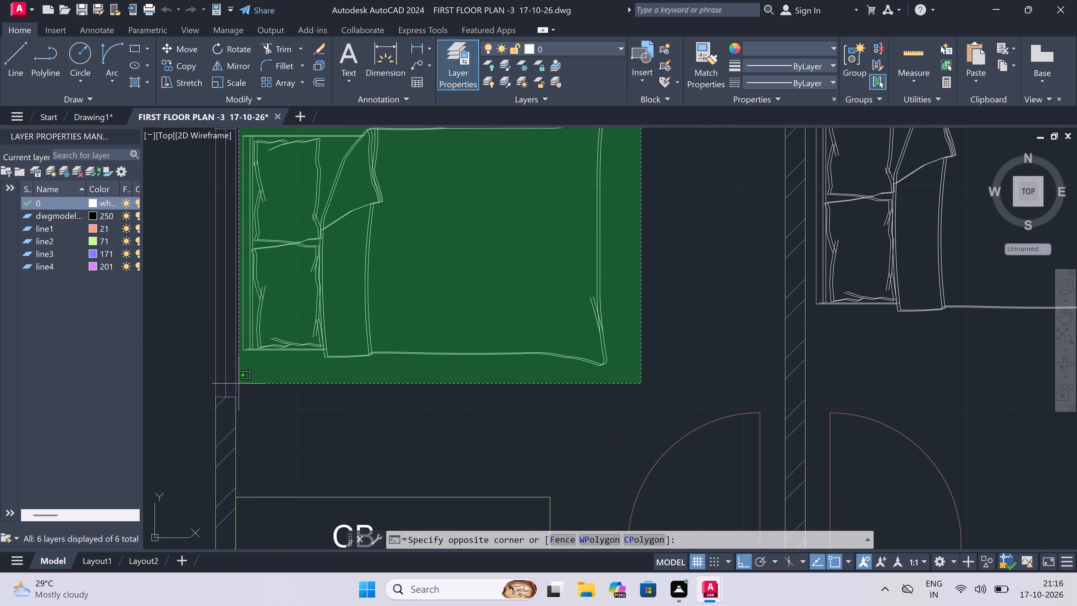
pyautogui.click(239, 384)
pyautogui.scroll(-3, 374, 337)
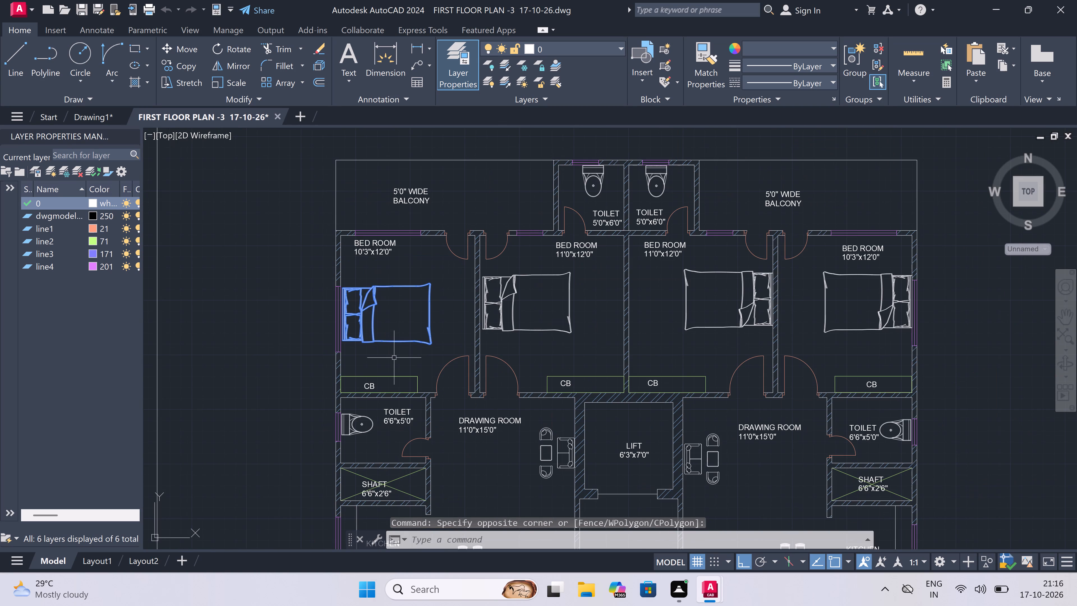
pyautogui.hotkey('ctrl', 'c')
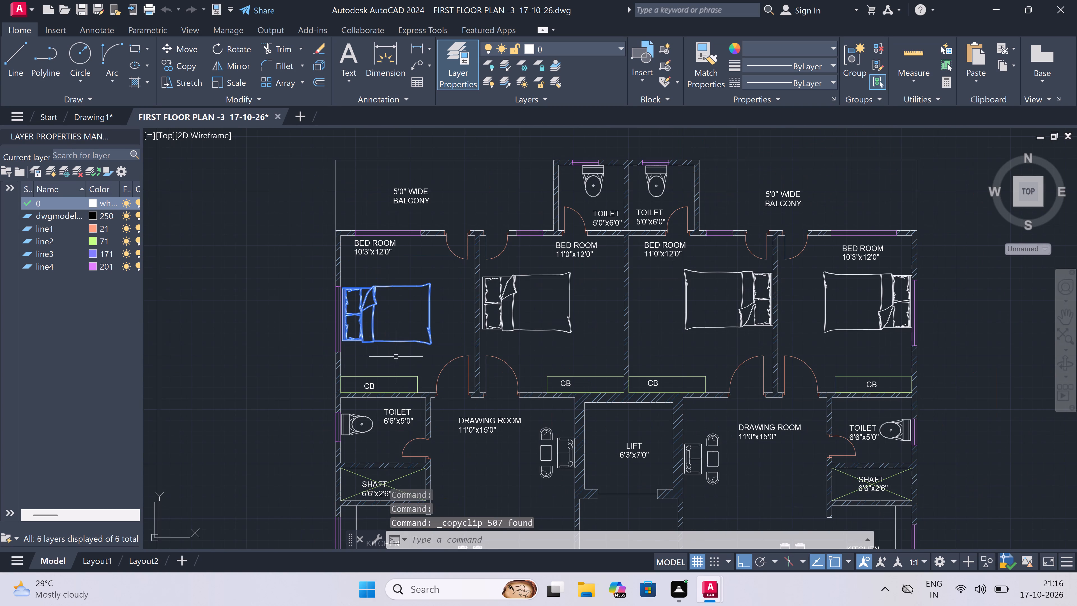
# Switch to Drawing1.dwg and paste the copied bed, toilet and dining table in the empty area west of the floor plan.
pyautogui.tripleClick(653, 519)
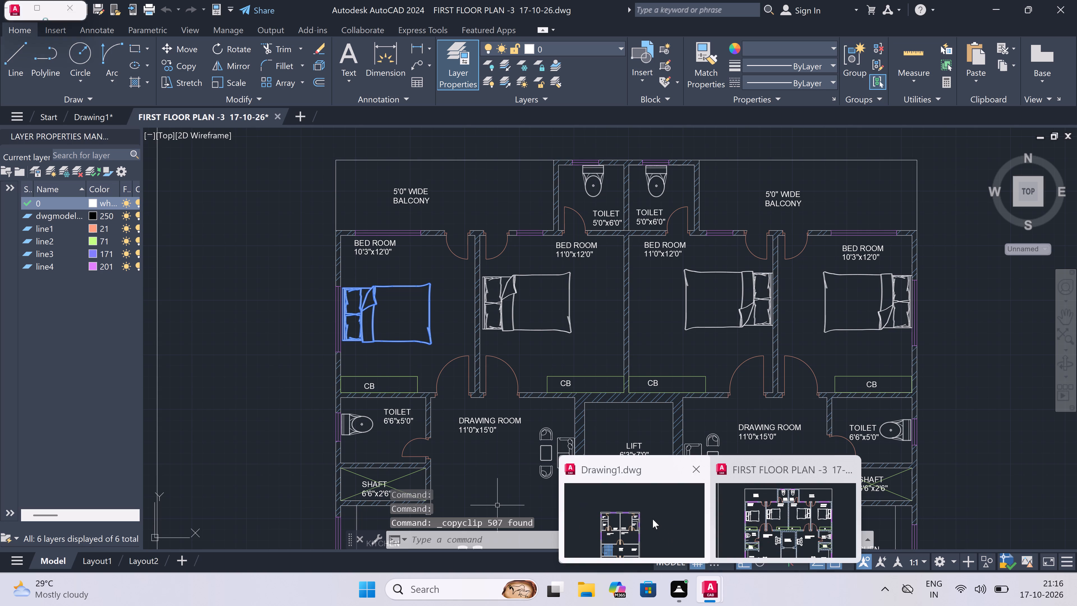
pyautogui.hotkey('ctrl', 'v')
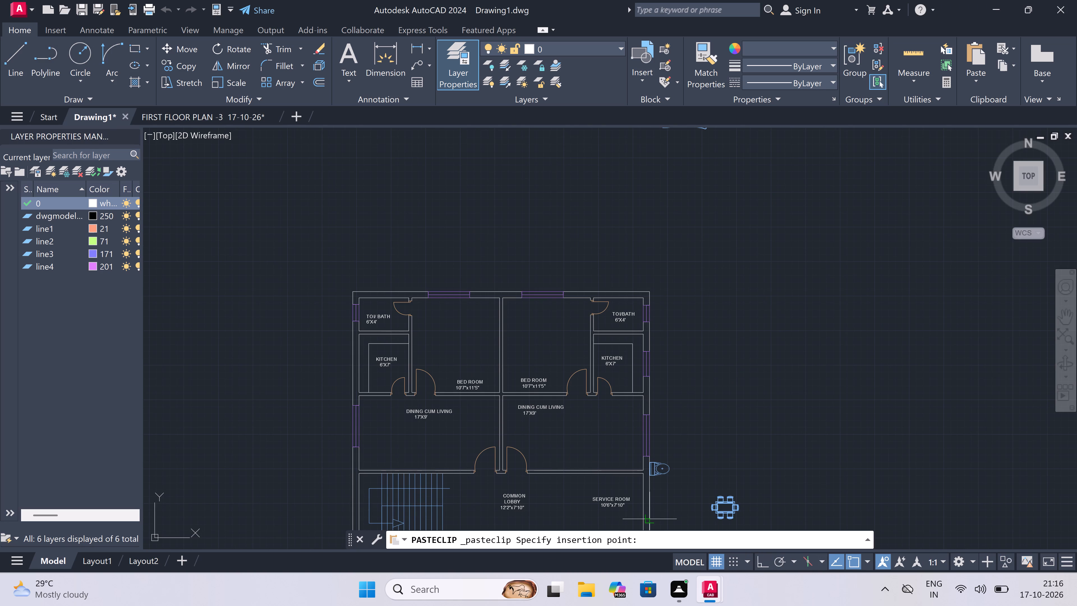
pyautogui.scroll(-3, 558, 295)
pyautogui.scroll(2, 479, 344)
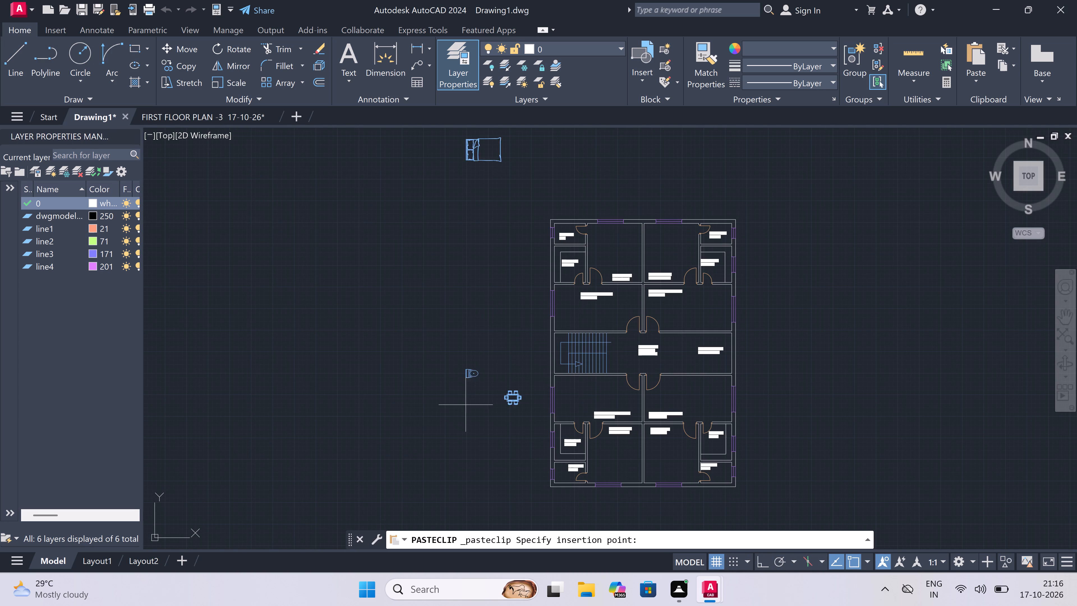
pyautogui.doubleClick(443, 470)
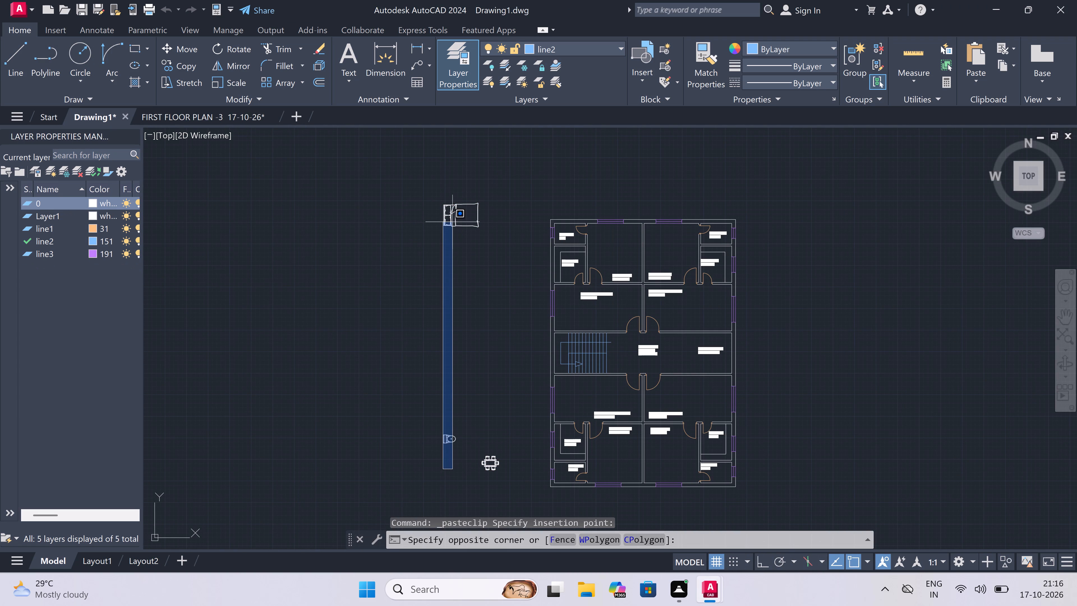
pyautogui.press('Escape')
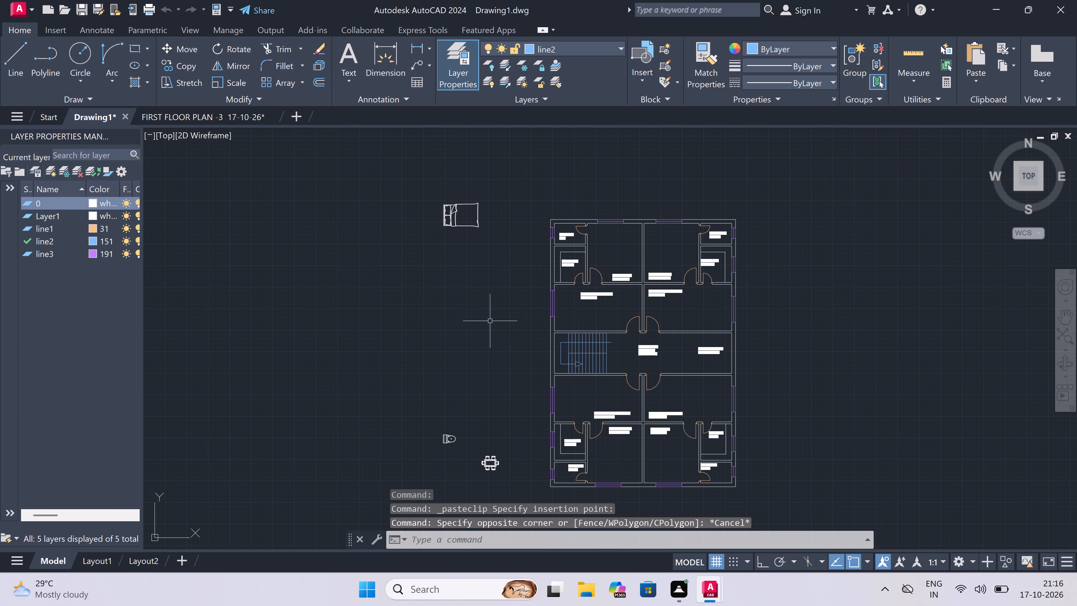
# Move the pasted toilet and dining table north together, placing them just below the bed west of the floor plan.
pyautogui.click(504, 376)
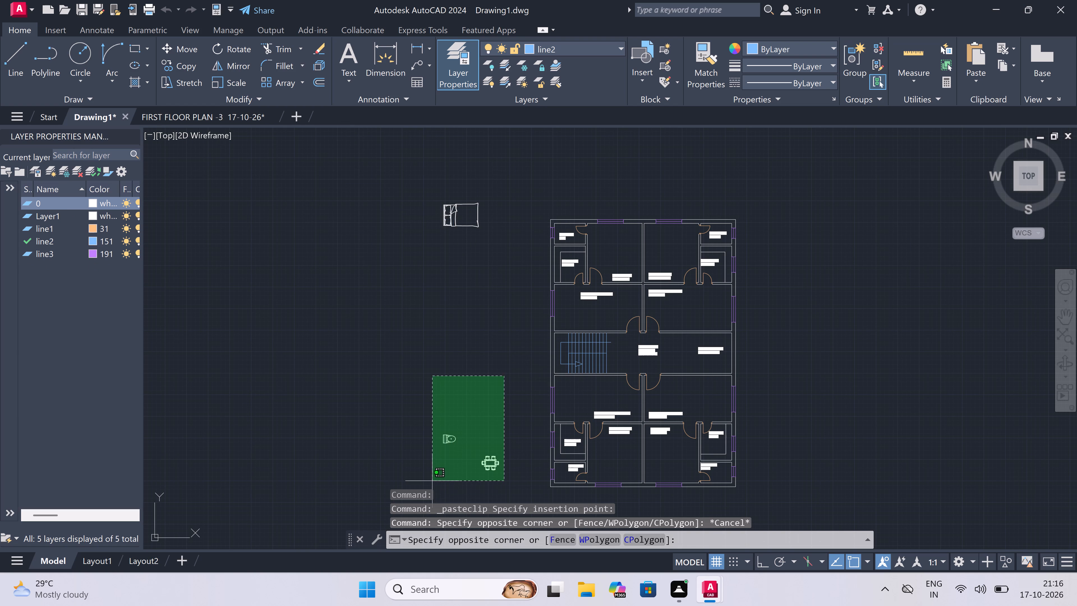
pyautogui.click(432, 481)
pyautogui.click(189, 46)
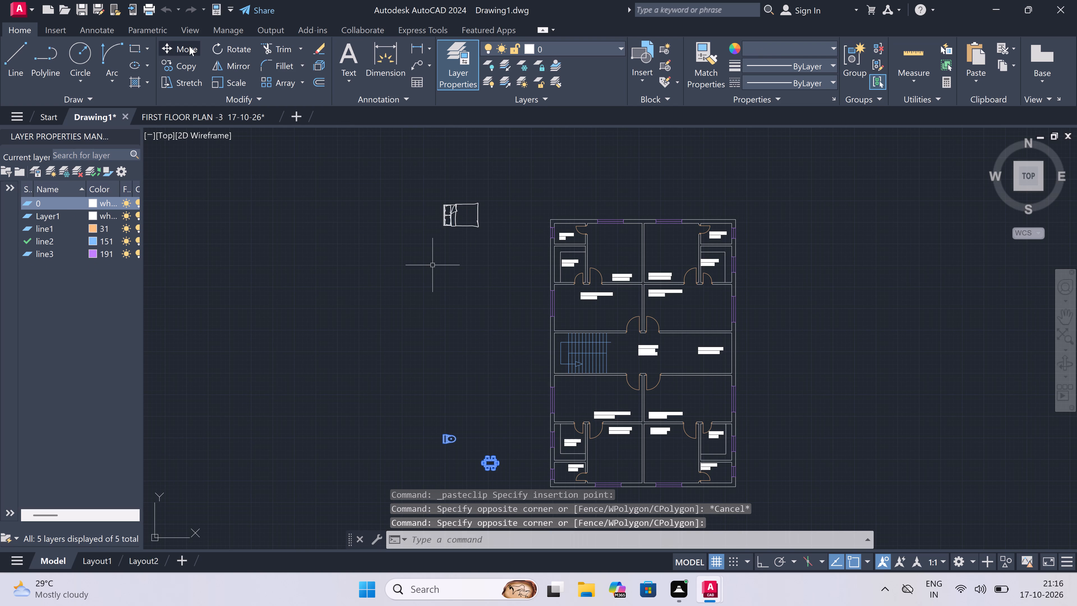
pyautogui.click(451, 438)
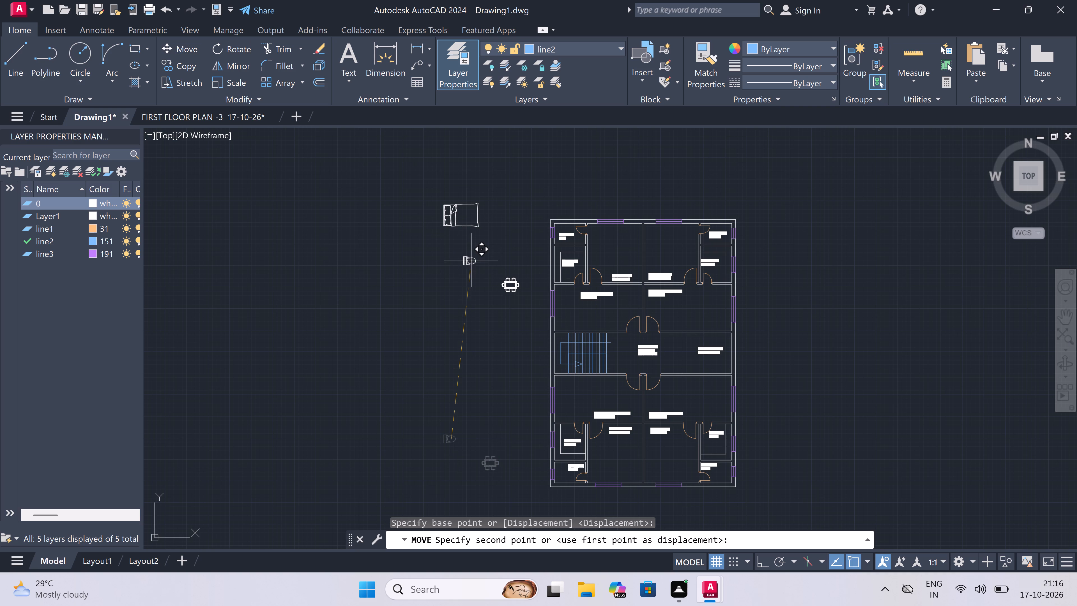
pyautogui.click(475, 251)
pyautogui.press('Escape')
# Rotate the pasted bed by 270° so that its pillows face north.
pyautogui.scroll(-2, 461, 338)
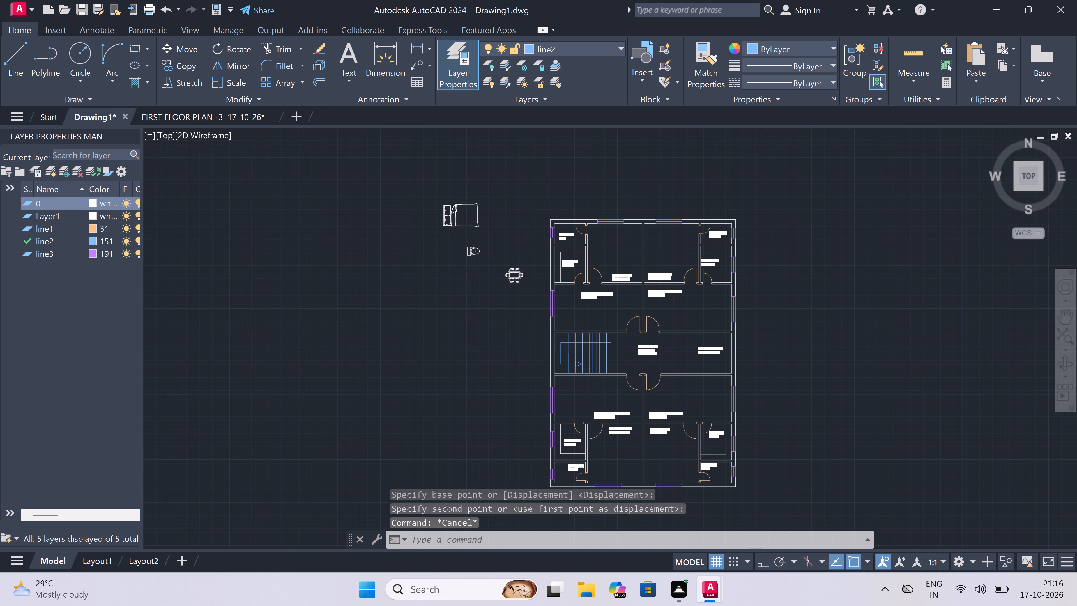
pyautogui.scroll(3, 477, 277)
pyautogui.scroll(1, 464, 315)
pyautogui.doubleClick(454, 278)
pyautogui.click(321, 371)
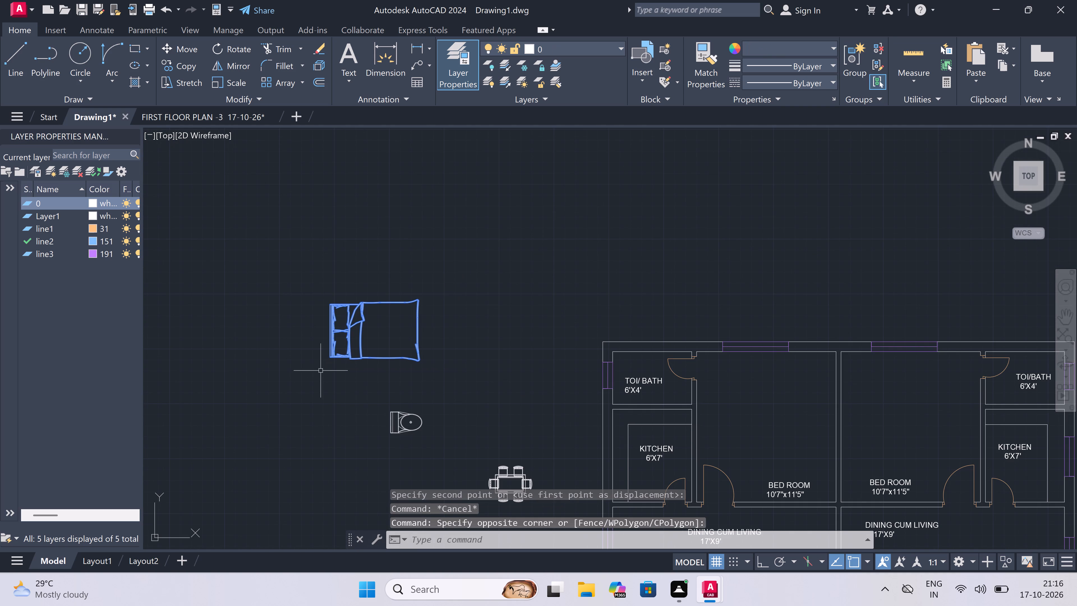
pyautogui.click(230, 44)
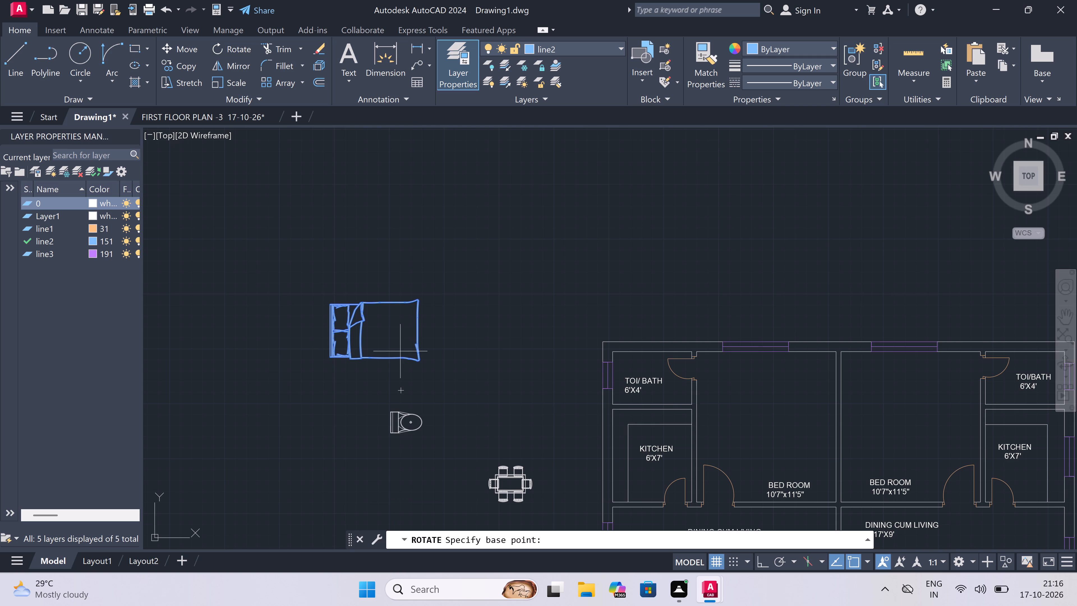
pyautogui.click(398, 341)
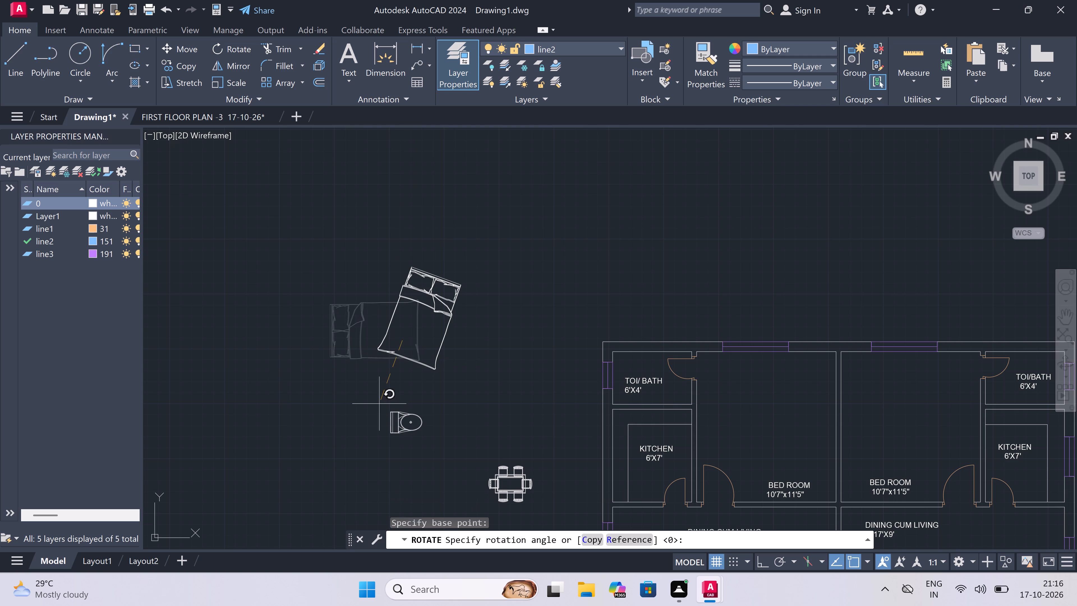
pyautogui.press('F8')
pyautogui.click(395, 383)
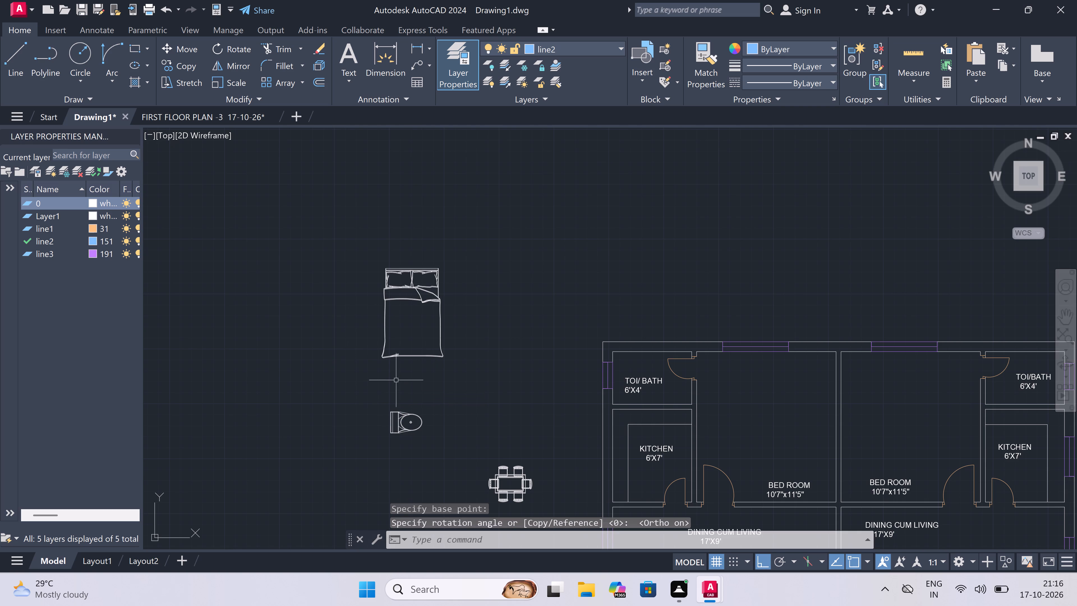
# Copy the bed from its headboard midpoint into the northwest BED ROOM, with the headboard near the north wall.
pyautogui.click(499, 221)
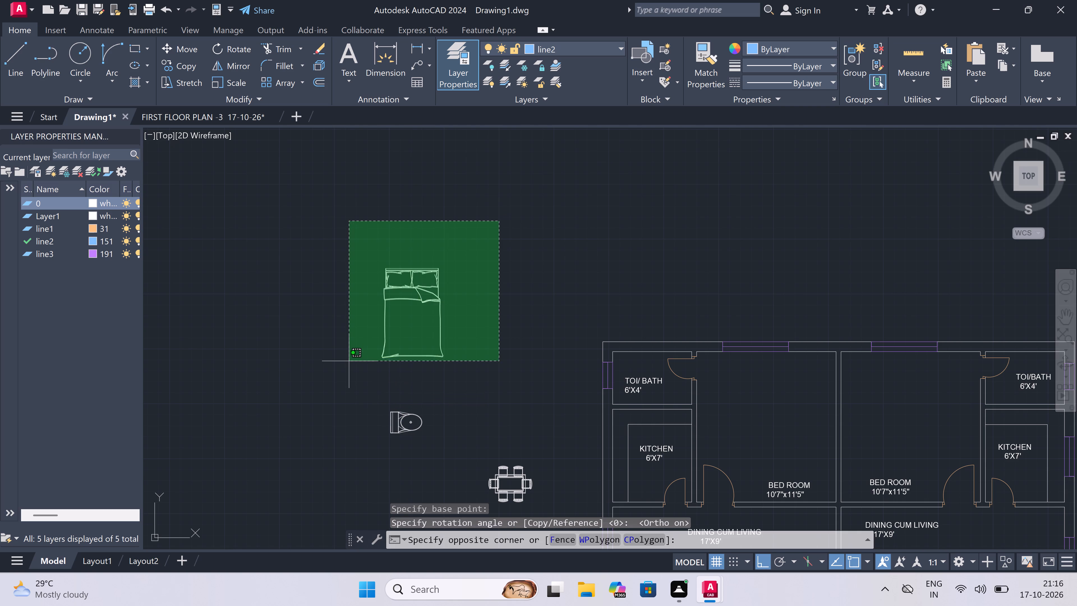
pyautogui.click(349, 364)
pyautogui.click(188, 66)
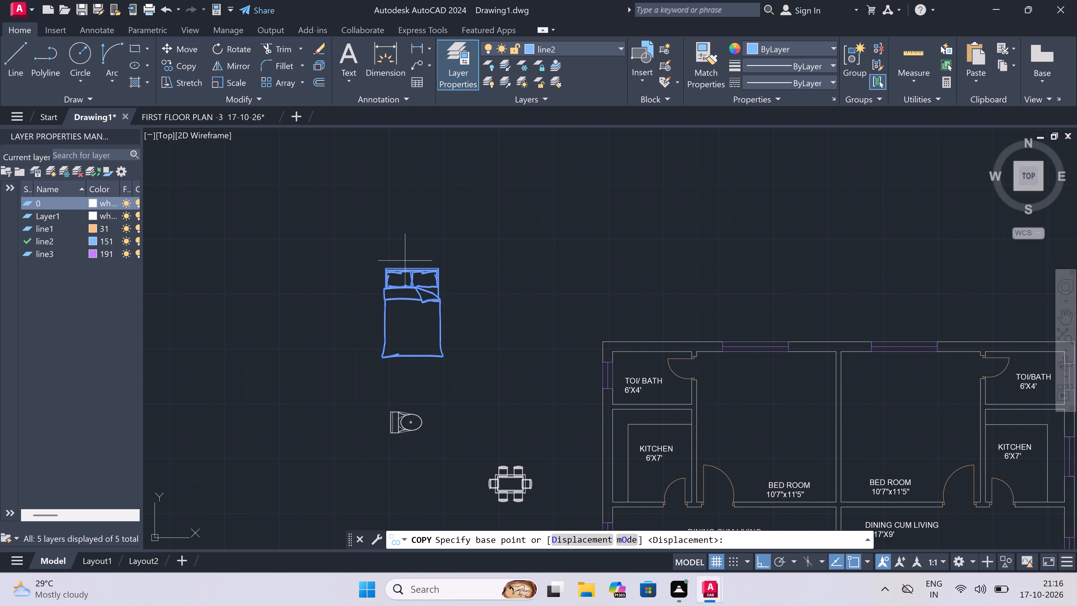
pyautogui.click(411, 268)
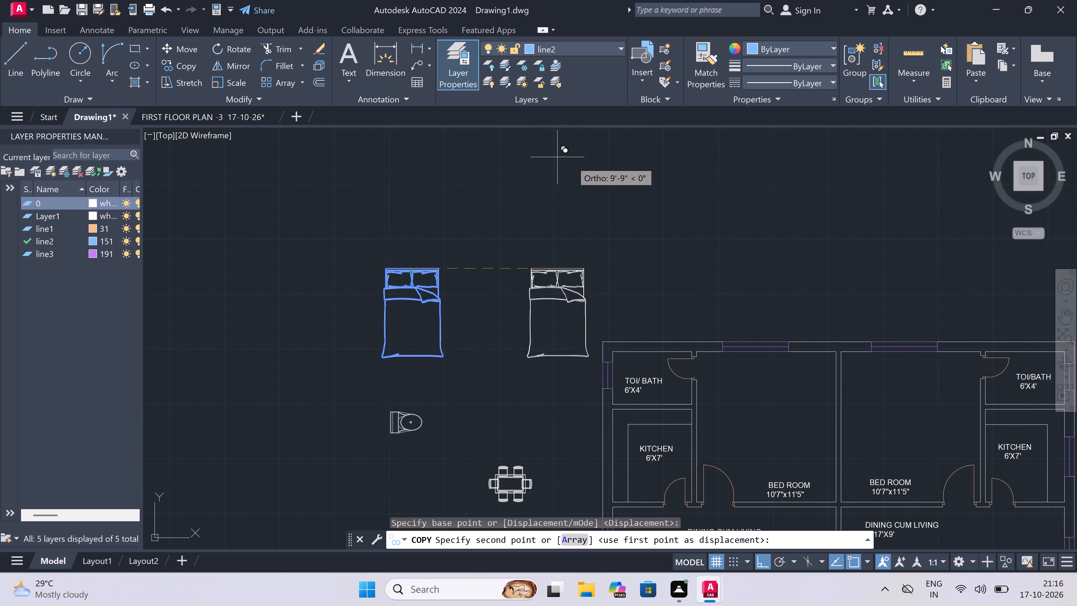
pyautogui.scroll(-2, 478, 227)
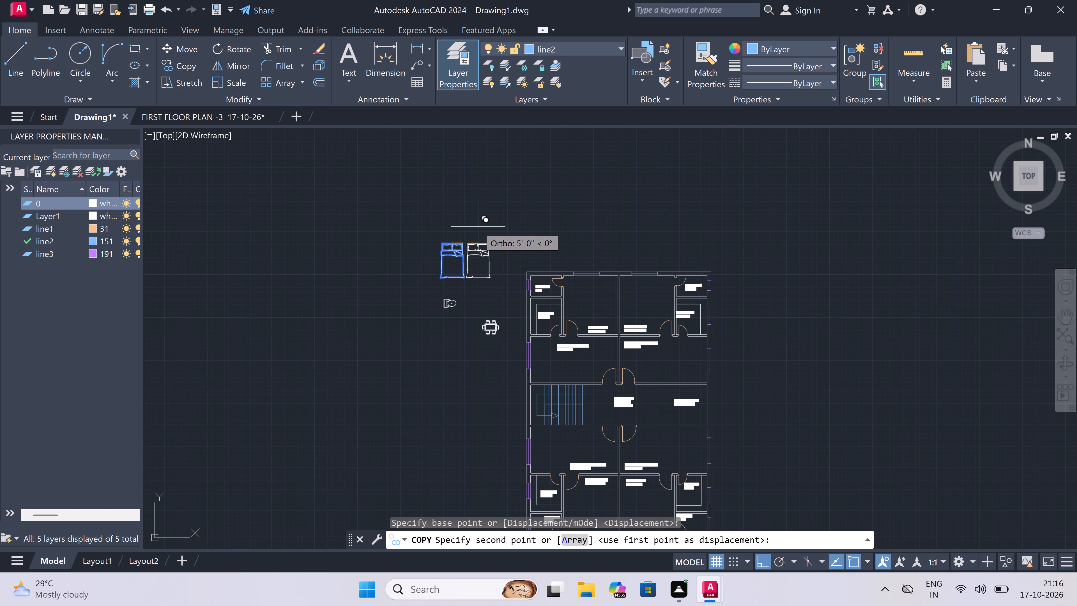
pyautogui.press('F8')
pyautogui.scroll(-2, 478, 226)
pyautogui.scroll(3, 520, 236)
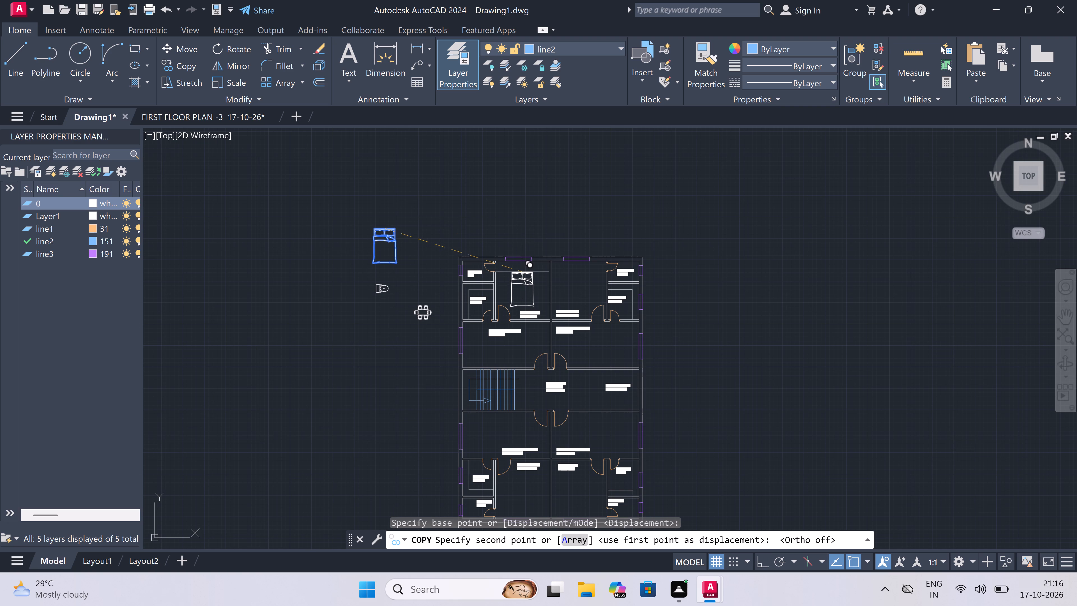
pyautogui.scroll(2, 523, 272)
pyautogui.scroll(3, 521, 249)
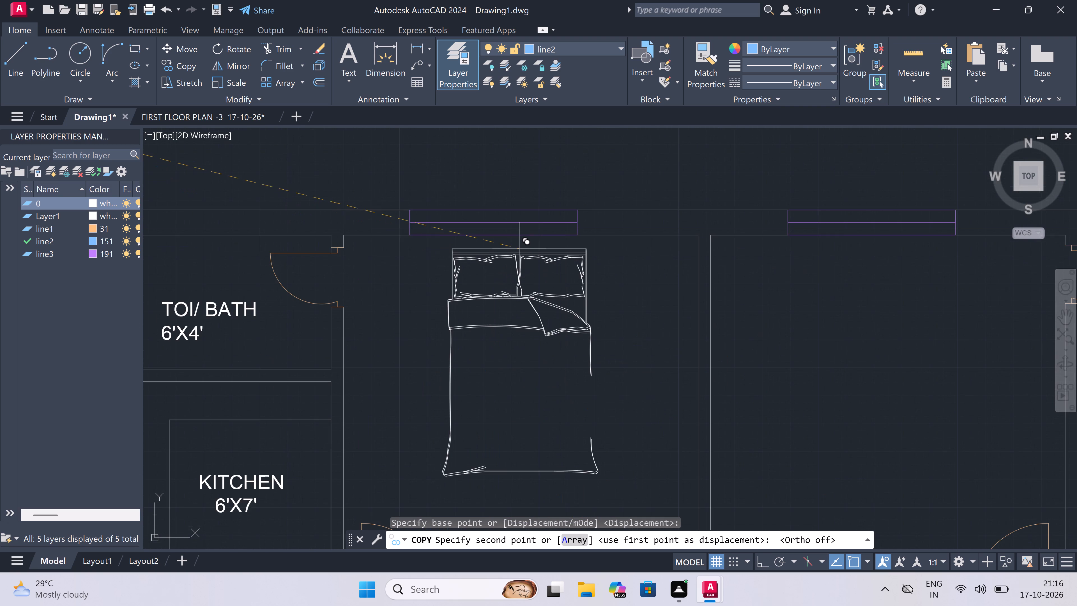
pyautogui.scroll(2, 519, 248)
pyautogui.scroll(2, 506, 220)
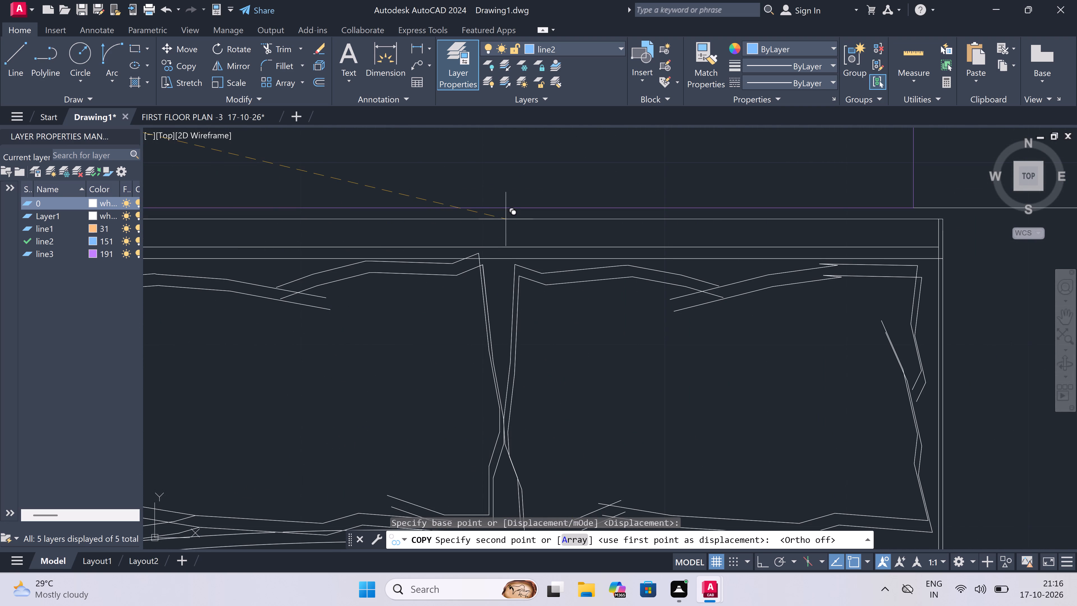
pyautogui.click(506, 219)
# Place another copy of the bed in the northeast BED ROOM, with its headboard near the north wall.
pyautogui.scroll(-7, 506, 219)
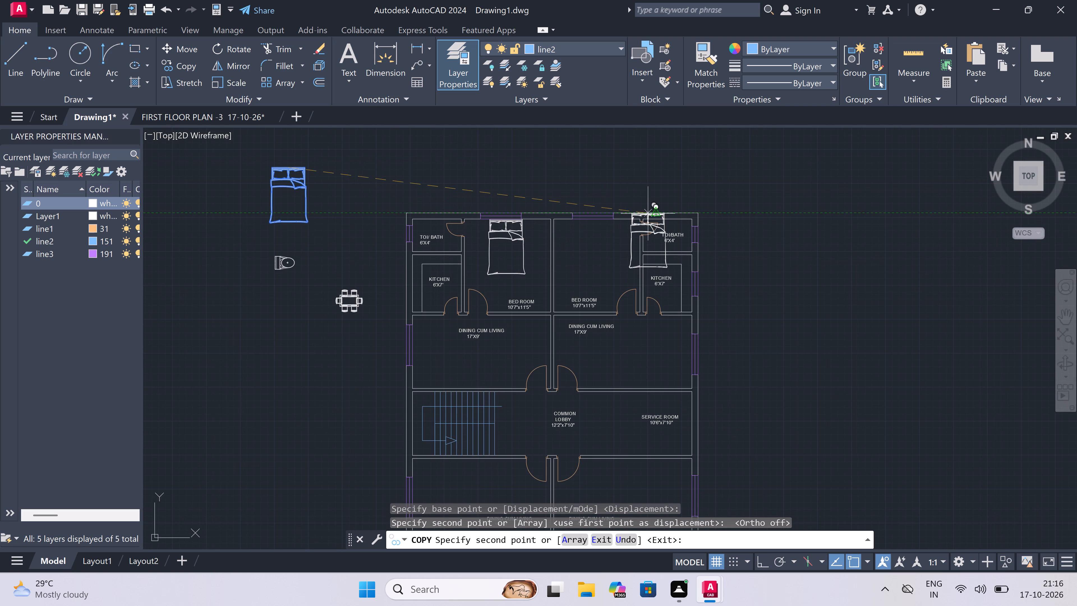
pyautogui.scroll(2, 624, 217)
pyautogui.scroll(3, 566, 219)
pyautogui.scroll(1, 477, 227)
pyautogui.scroll(2, 449, 242)
pyautogui.click(449, 242)
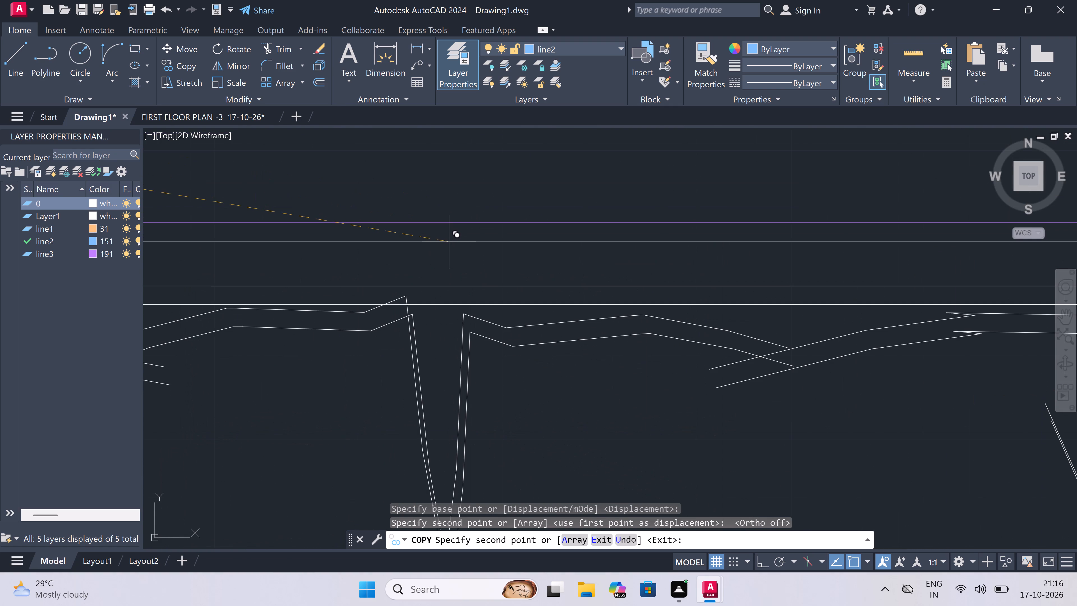
pyautogui.scroll(-13, 449, 241)
pyautogui.scroll(1, 443, 253)
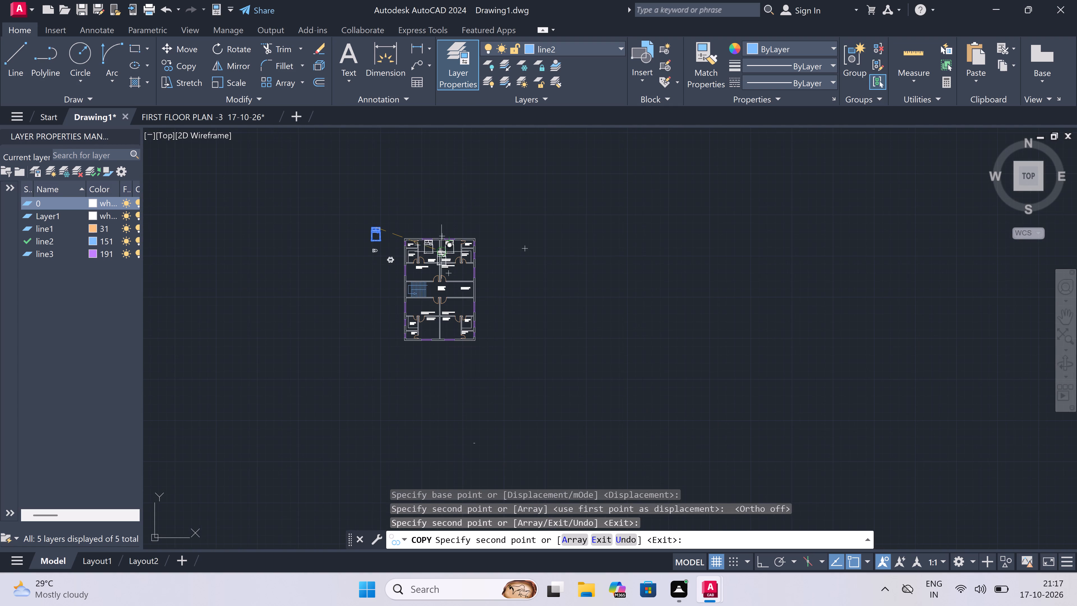
pyautogui.scroll(2, 443, 253)
pyautogui.press('Escape')
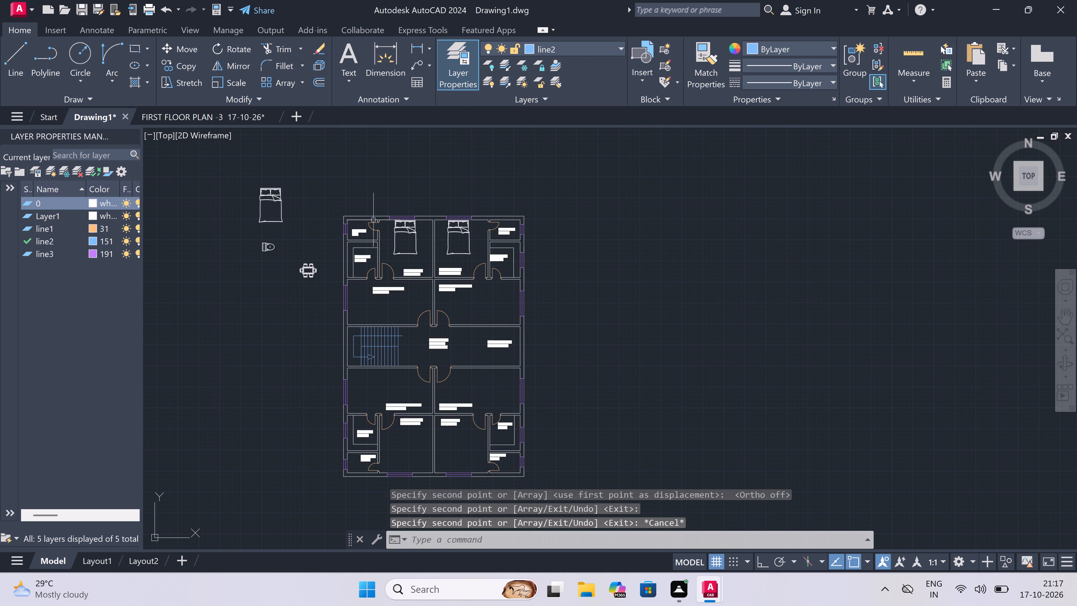
# Rotate the spare bed outside the plan by 180° so that its pillows face south.
pyautogui.scroll(-1, 292, 141)
pyautogui.scroll(4, 283, 153)
pyautogui.scroll(-1, 332, 222)
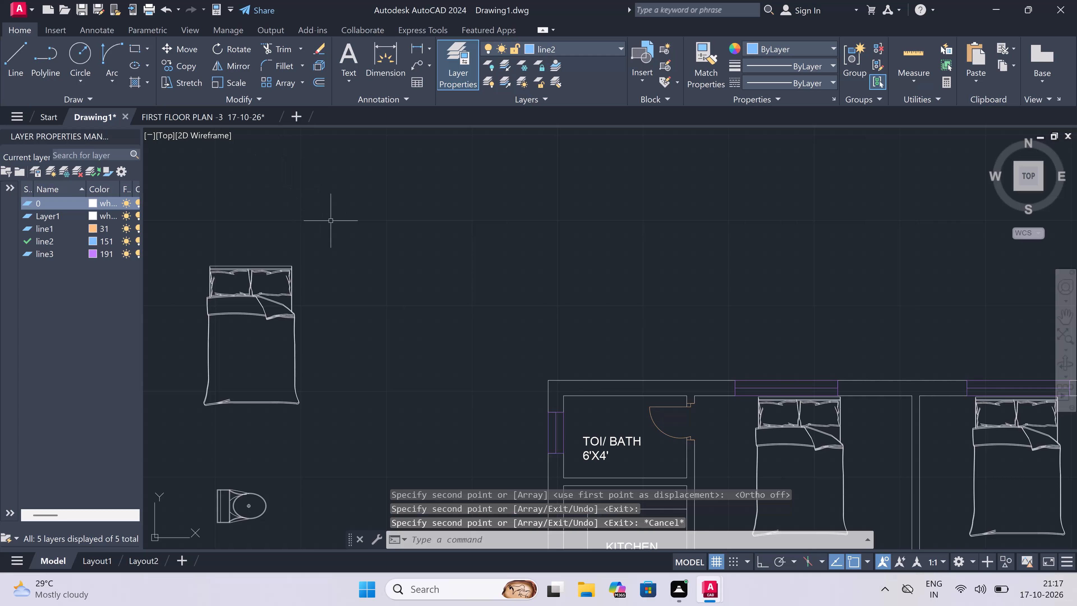
pyautogui.scroll(-2, 332, 222)
pyautogui.scroll(2, 288, 222)
pyautogui.click(392, 227)
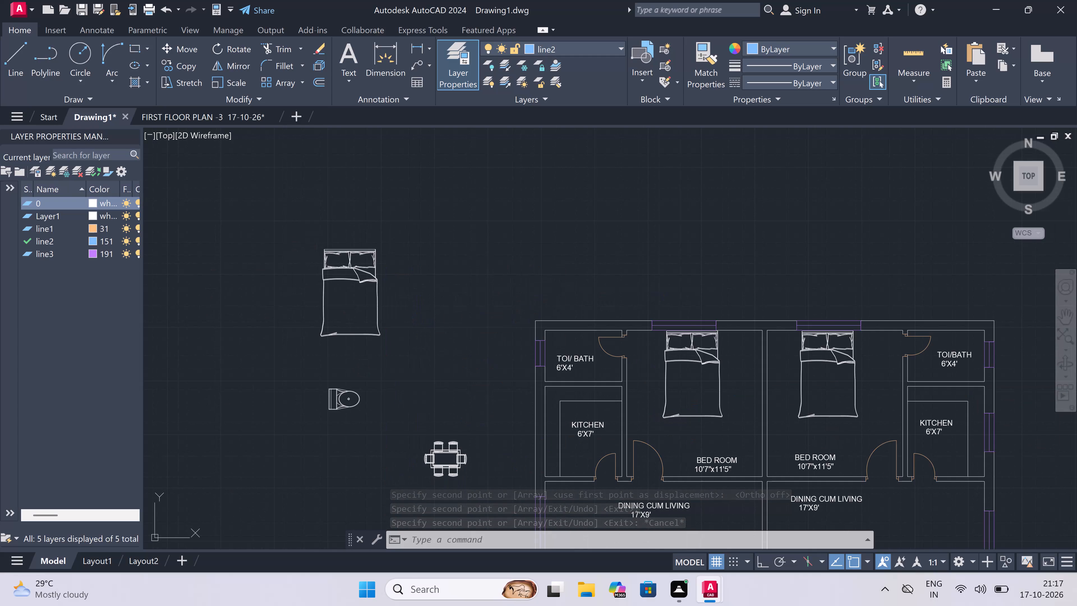
pyautogui.click(238, 347)
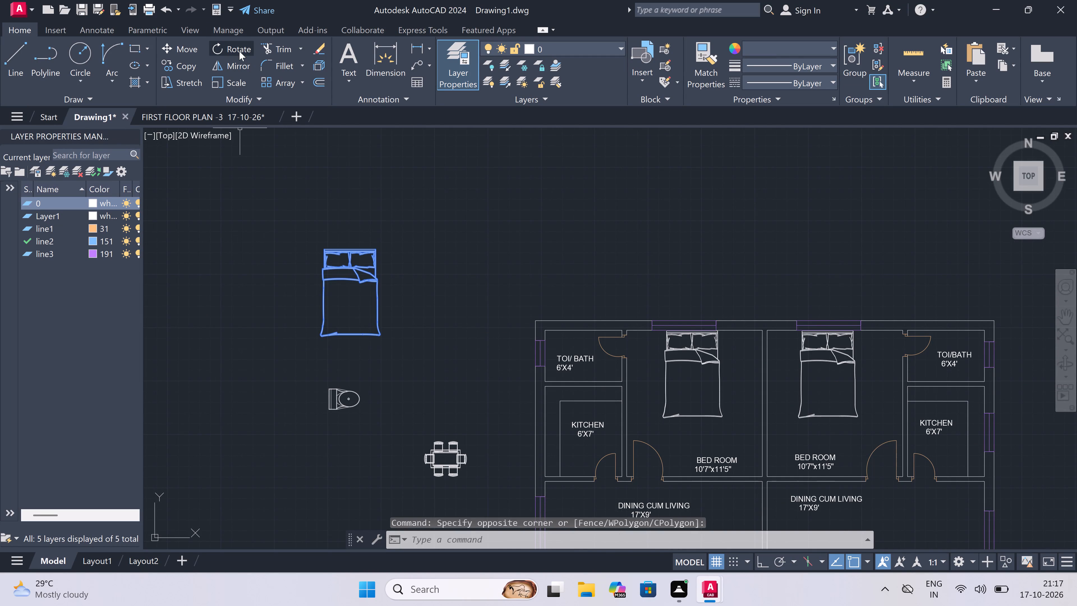
pyautogui.click(239, 48)
pyautogui.click(354, 321)
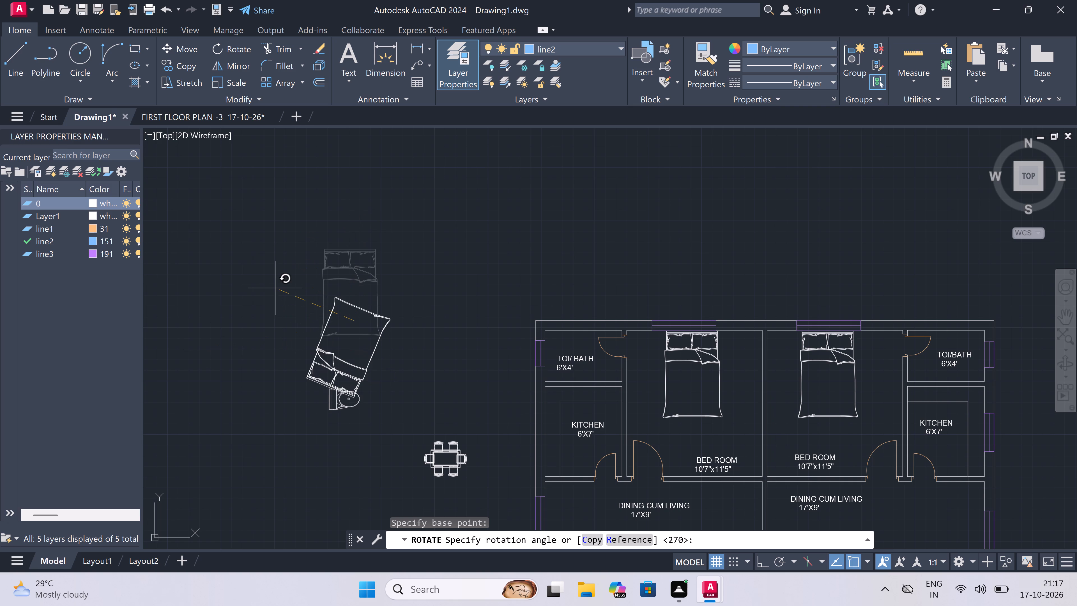
pyautogui.press('F8')
pyautogui.click(252, 315)
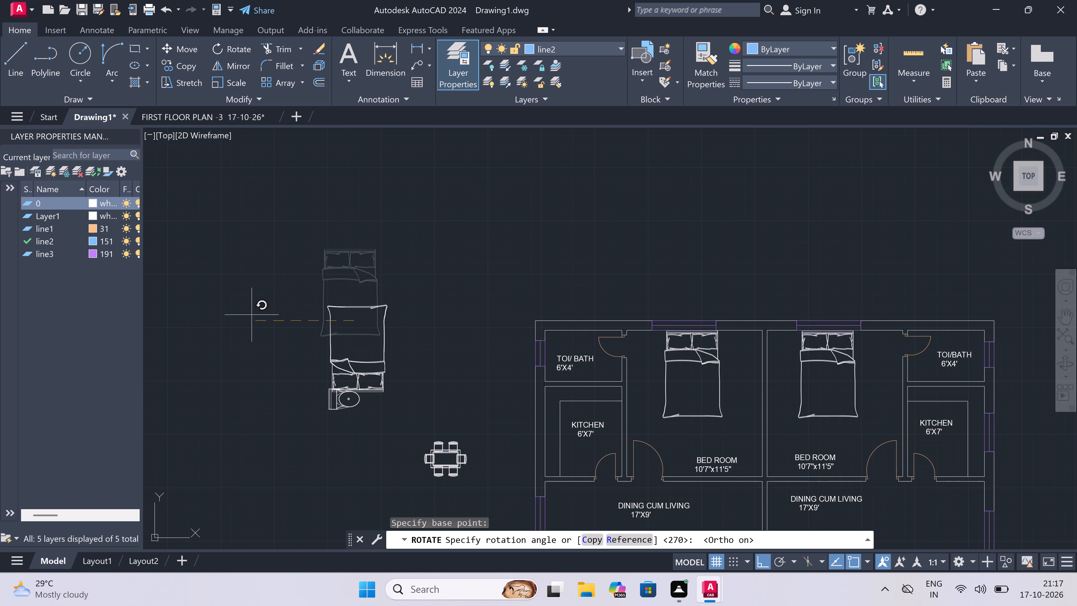
# Move the toilet into the northwest TOI/BATH, with its tank beside the west wall window.
pyautogui.click(335, 409)
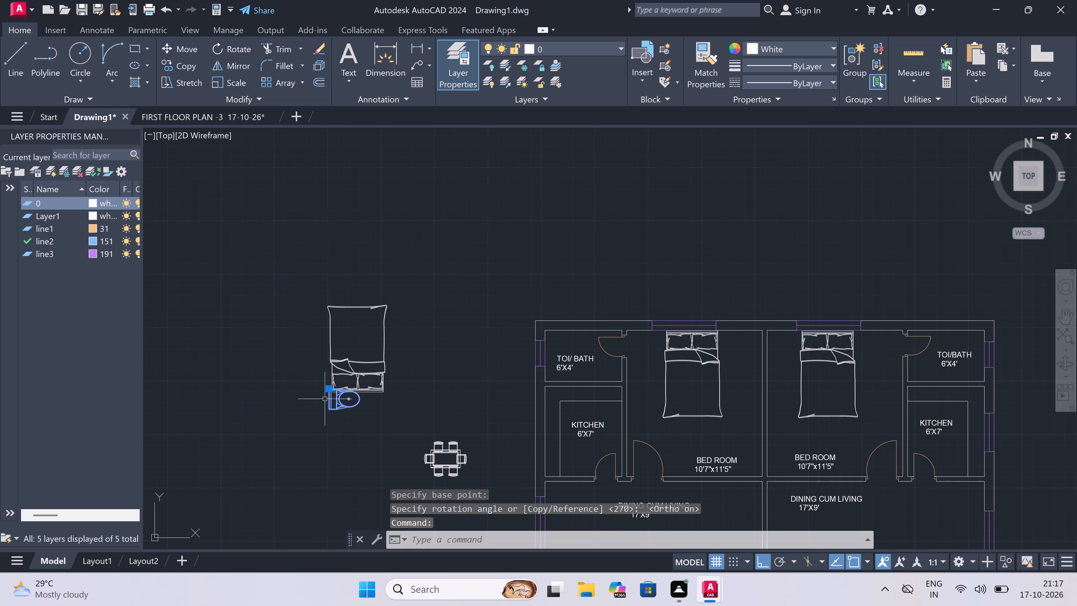
pyautogui.click(326, 388)
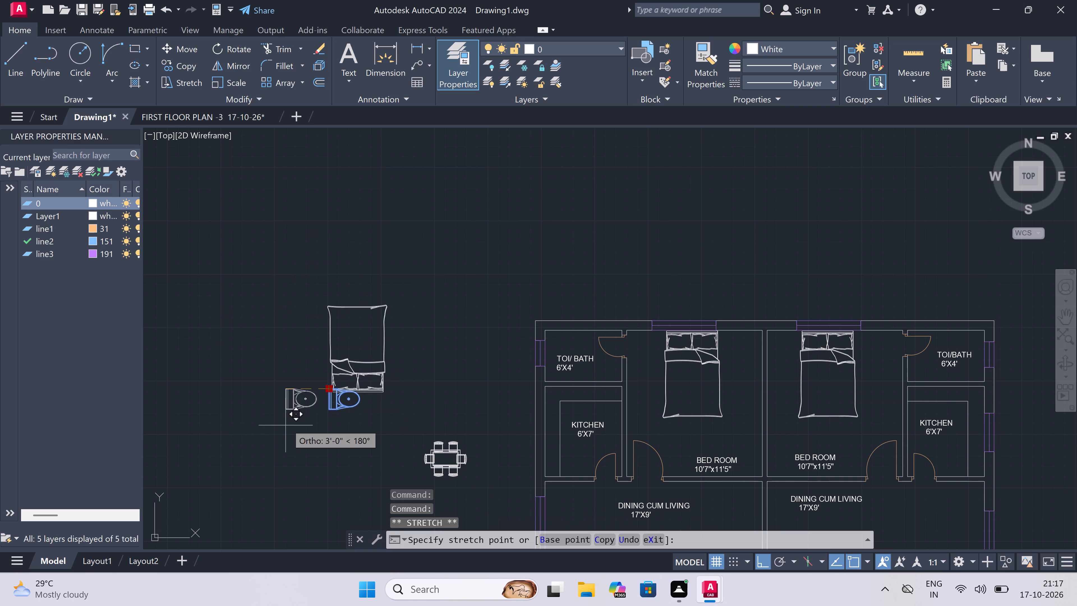
pyautogui.press('F8')
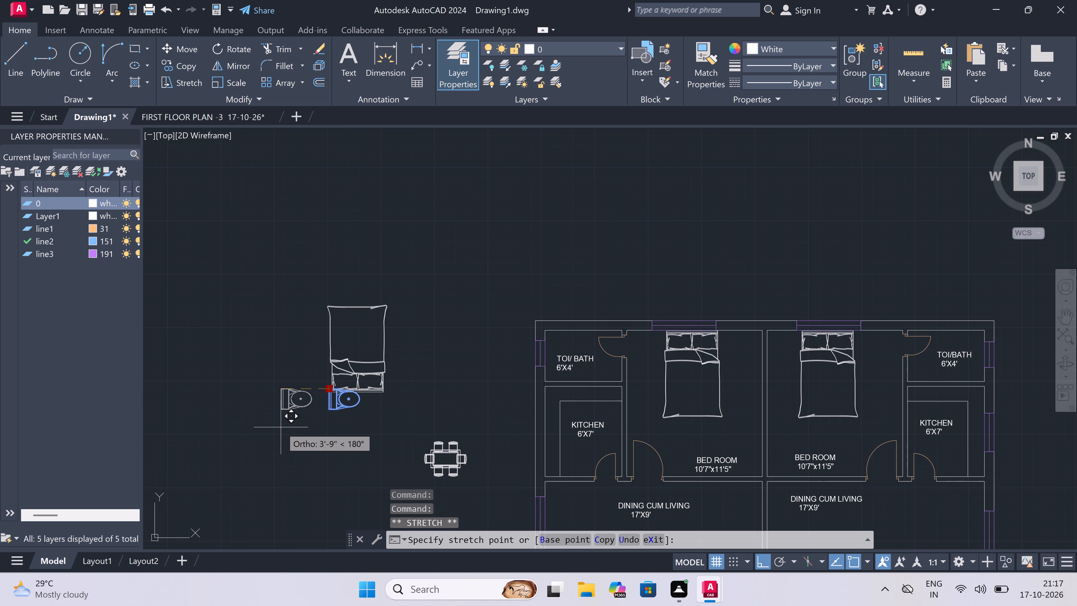
pyautogui.scroll(1, 515, 330)
pyautogui.scroll(1, 572, 343)
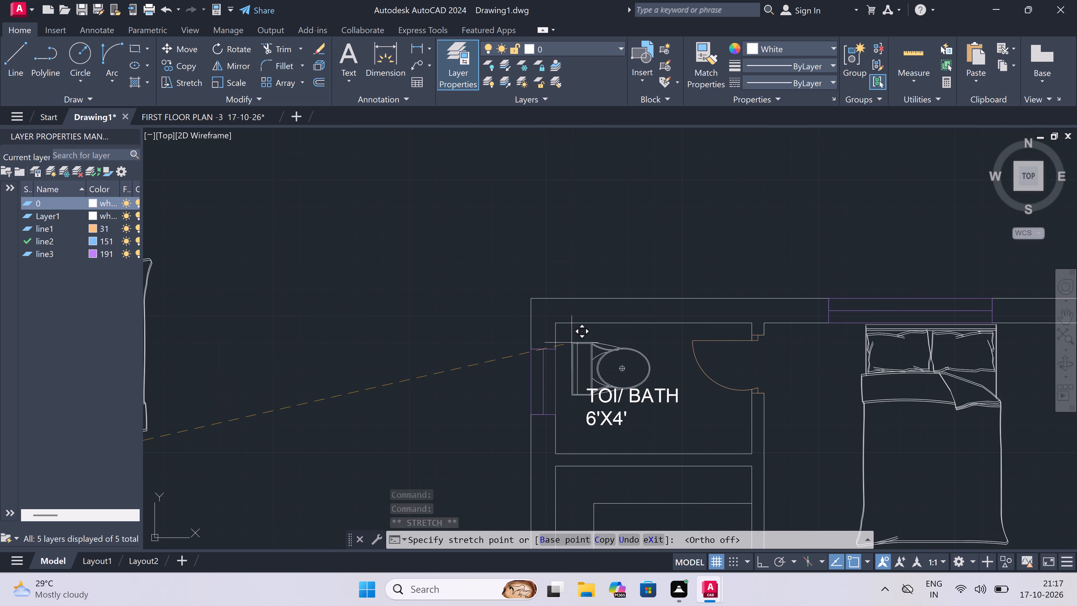
pyautogui.scroll(3, 562, 350)
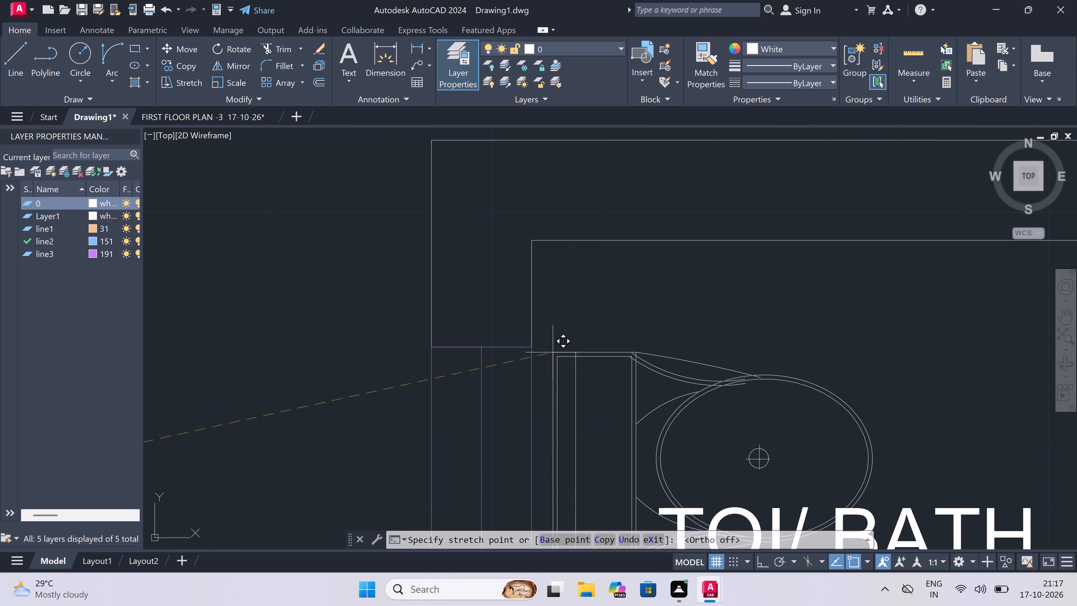
pyautogui.doubleClick(547, 352)
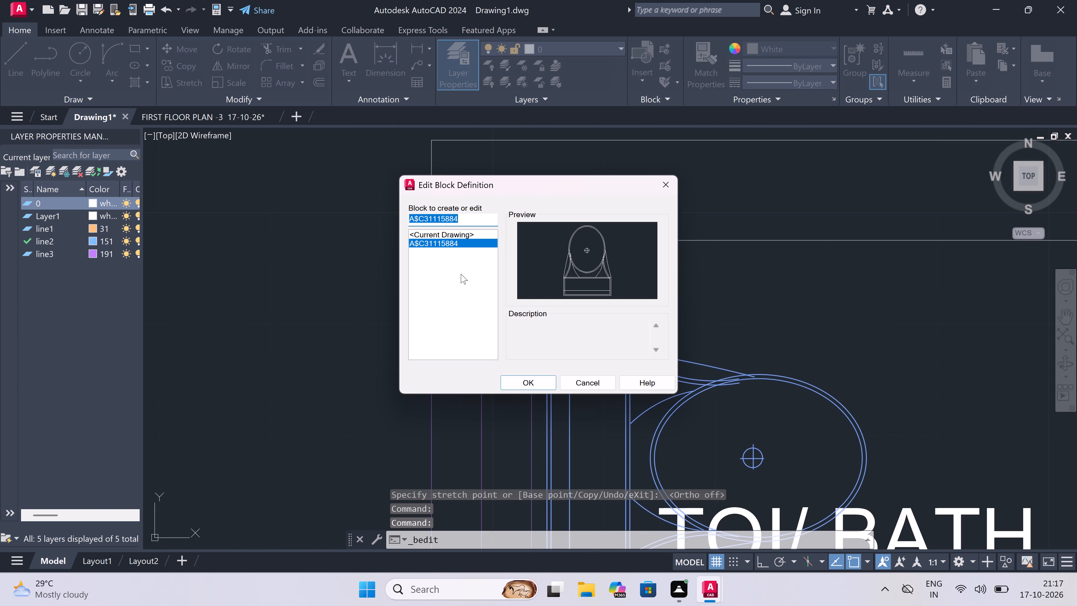
pyautogui.press('Escape')
# Scale down the toilet in the northwest TOI/BATH about a point near its bowl.
pyautogui.scroll(-3, 461, 274)
pyautogui.scroll(2, 503, 314)
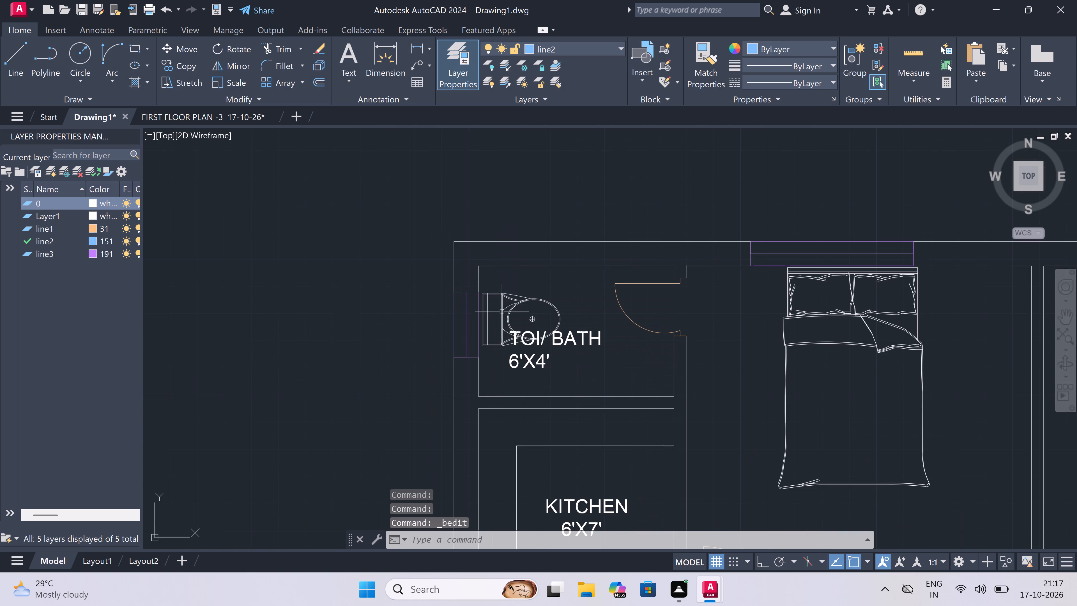
pyautogui.click(507, 313)
pyautogui.click(490, 326)
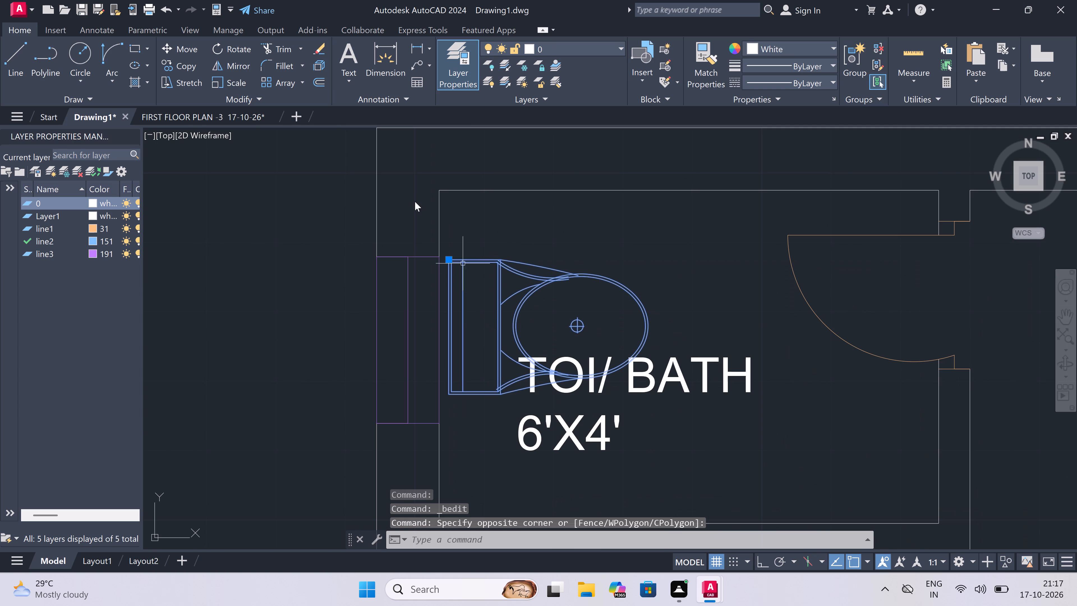
pyautogui.click(241, 79)
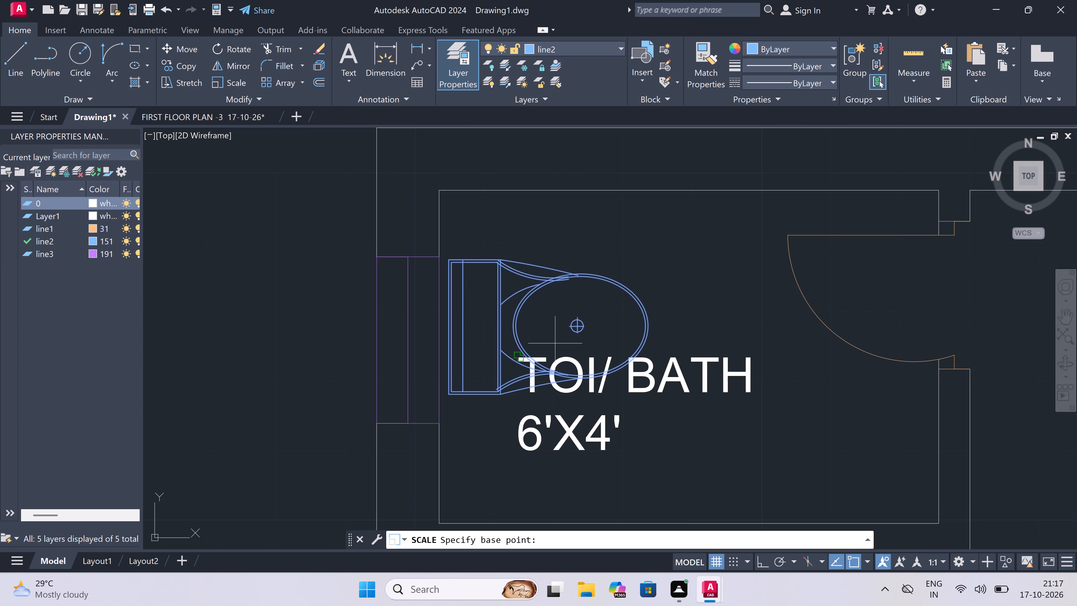
pyautogui.click(555, 343)
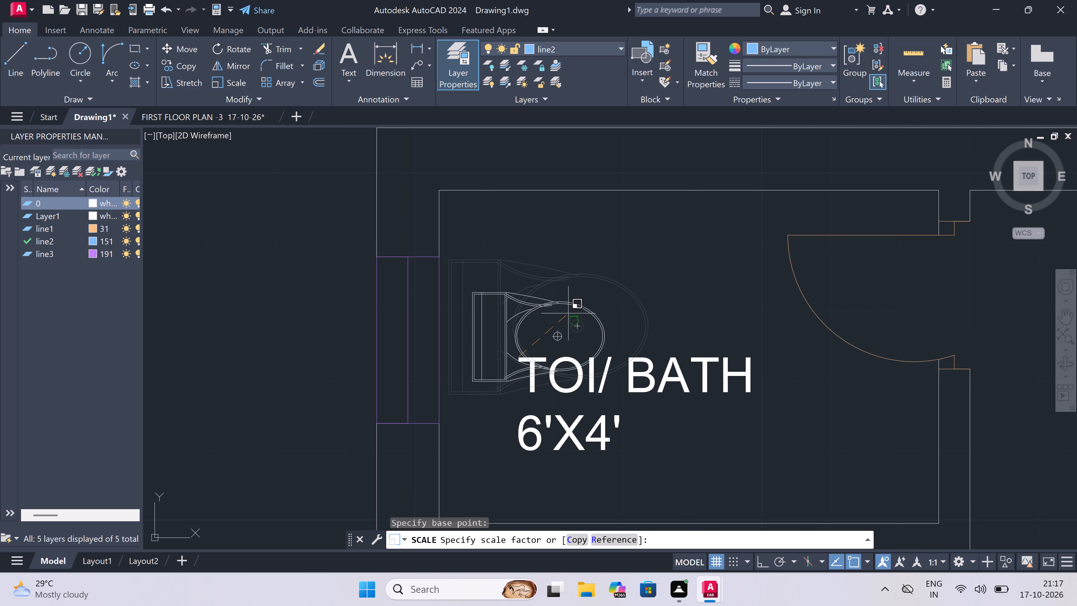
pyautogui.click(571, 308)
# Move the toilet in the northwest TOI/BATH west so that its tank sits flush against the window wall.
pyautogui.click(533, 320)
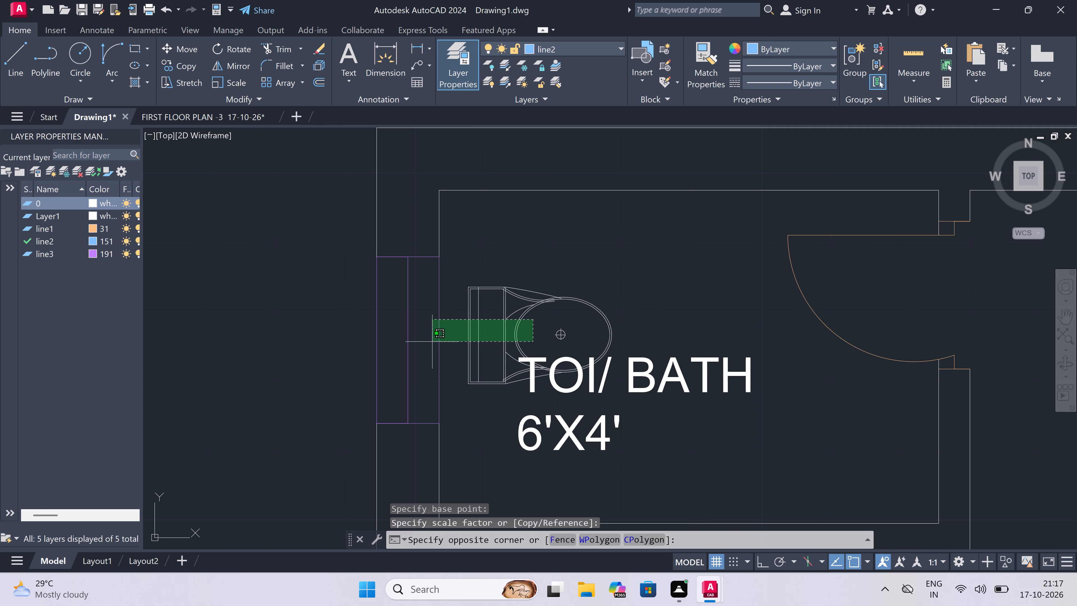
pyautogui.click(455, 332)
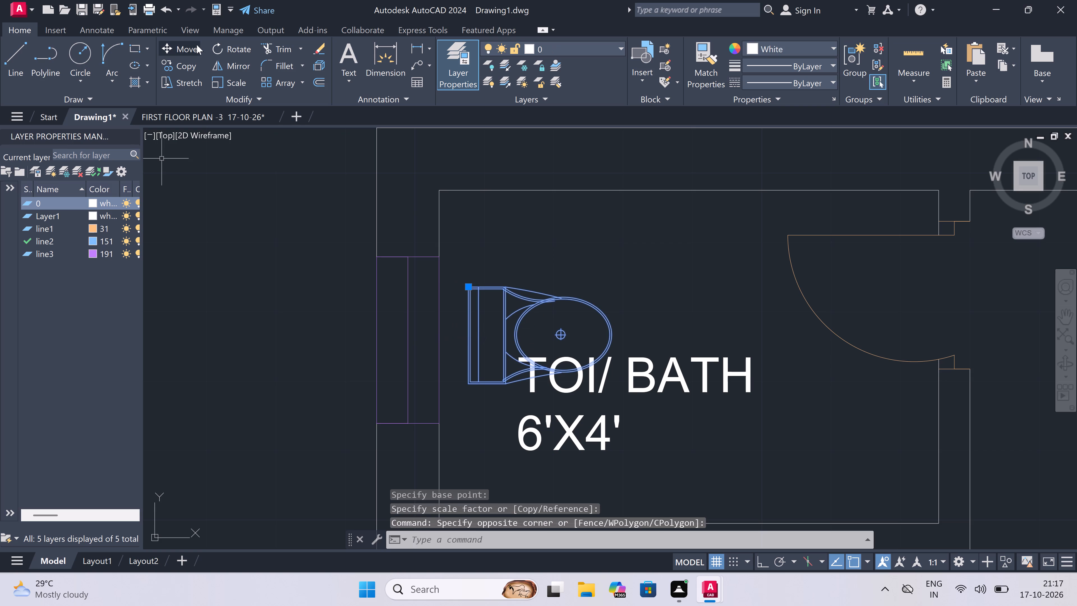
pyautogui.click(185, 45)
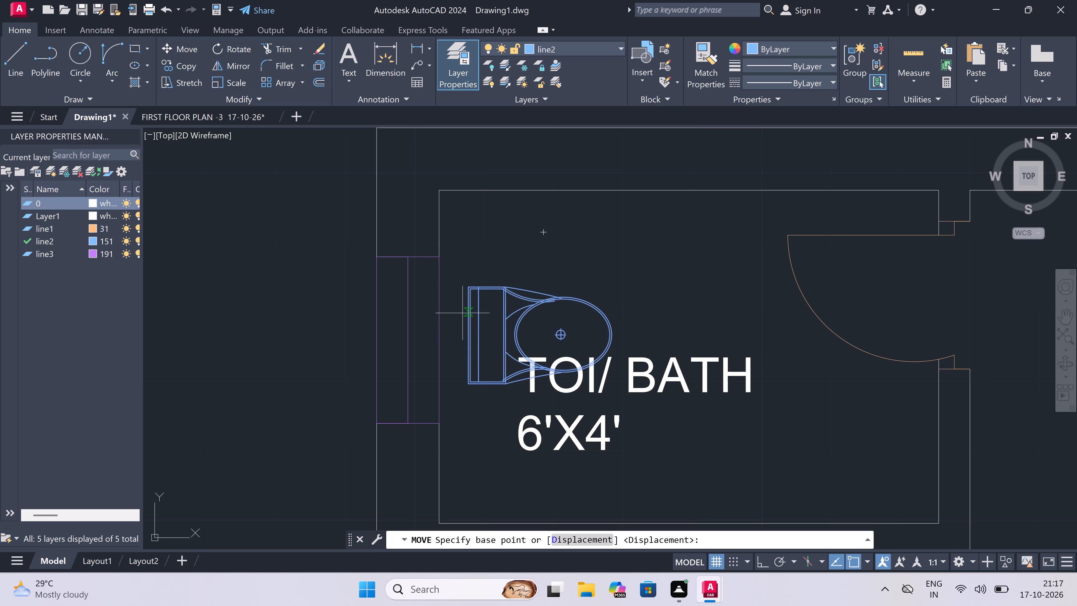
pyautogui.click(468, 320)
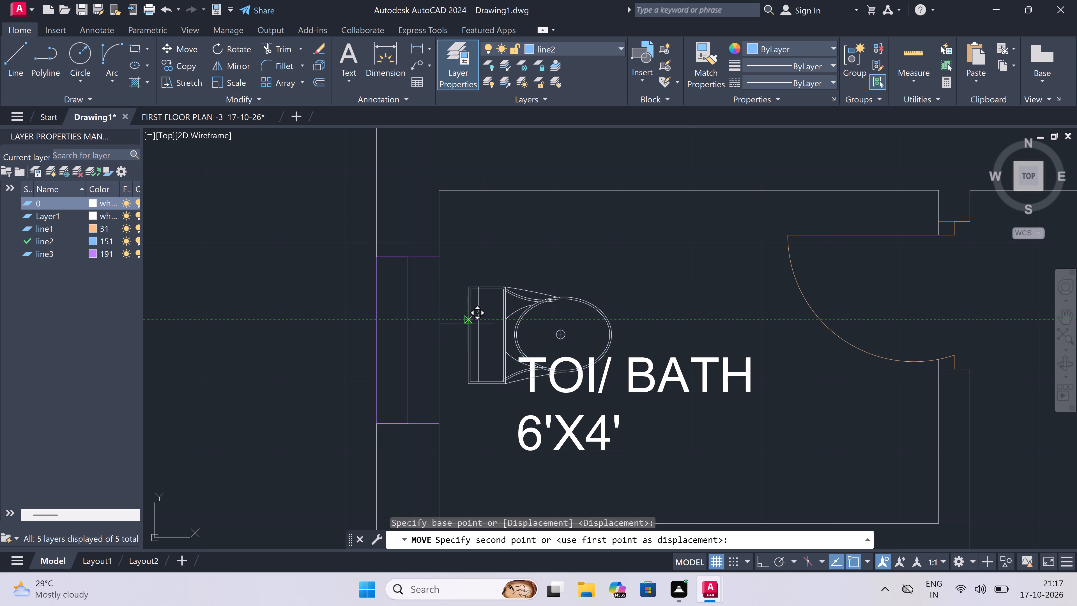
pyautogui.scroll(4, 438, 331)
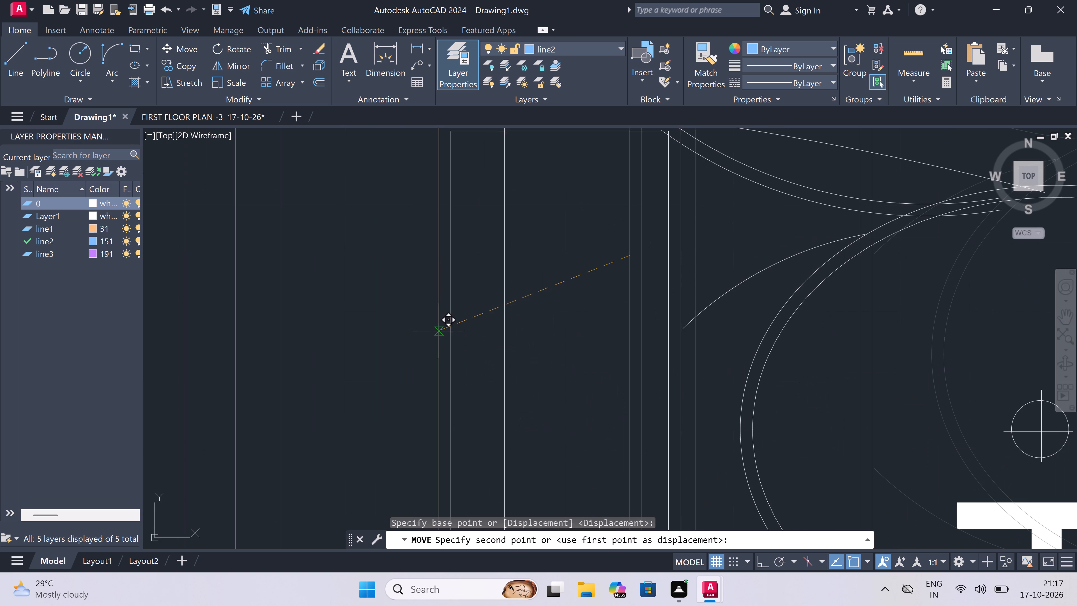
pyautogui.click(439, 329)
pyautogui.scroll(-4, 476, 291)
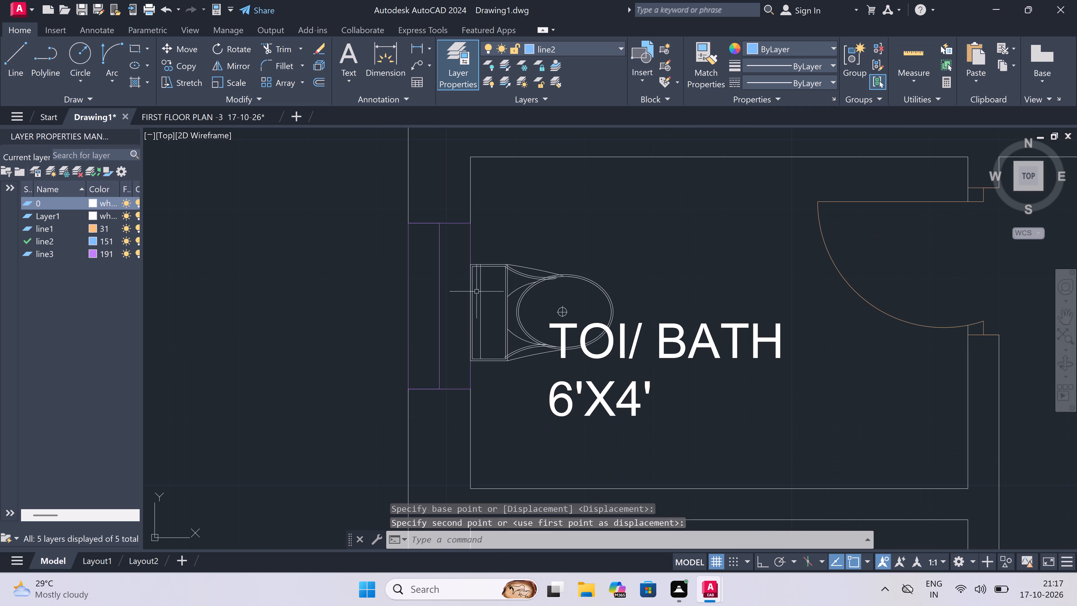
# Copy the toilet from the northwest TOI/BATH into the southwest TOI/BATH, with its tank beside the west wall window.
pyautogui.scroll(2, 478, 291)
pyautogui.click(568, 253)
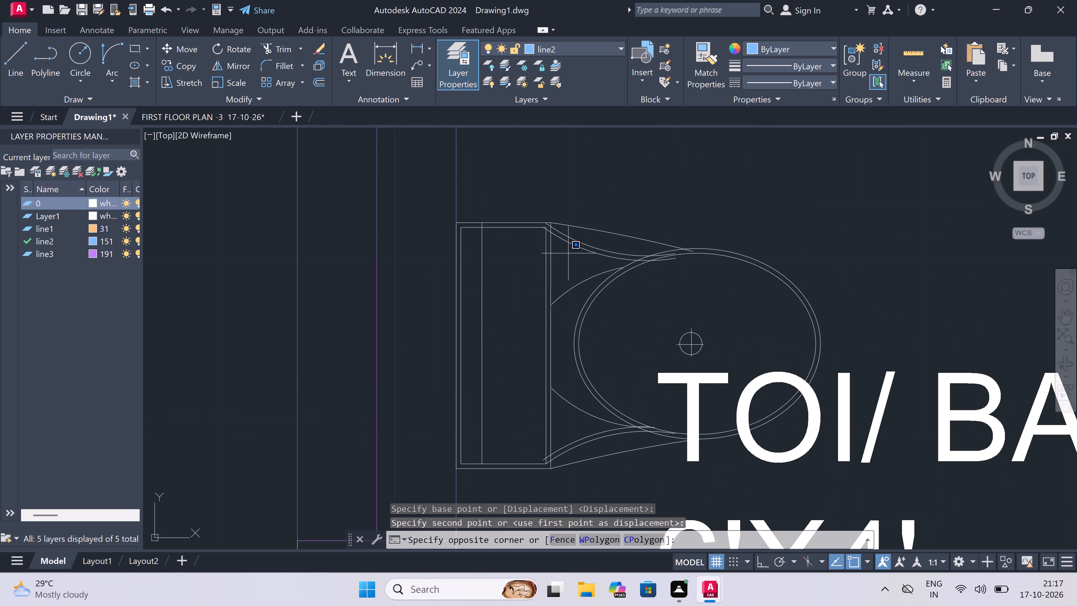
pyautogui.click(502, 323)
pyautogui.click(187, 64)
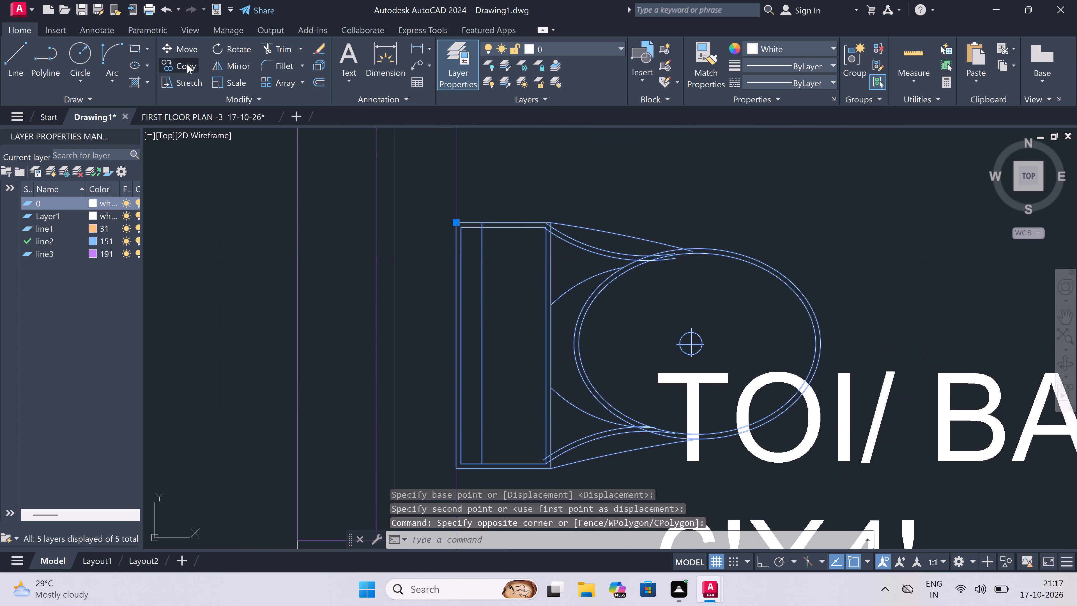
pyautogui.scroll(1, 455, 307)
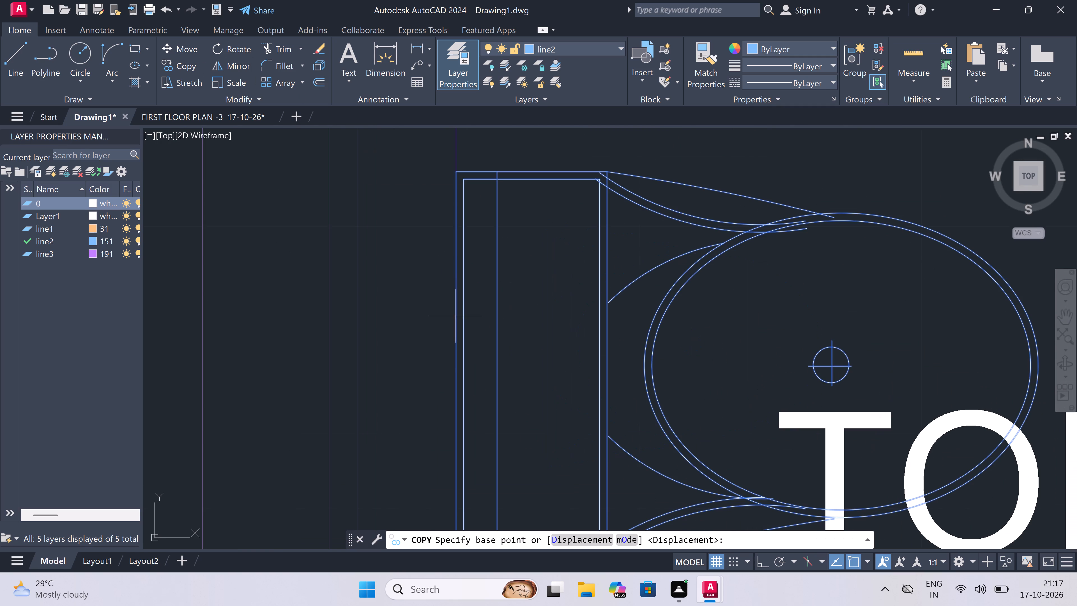
pyautogui.click(456, 338)
pyautogui.scroll(-9, 509, 237)
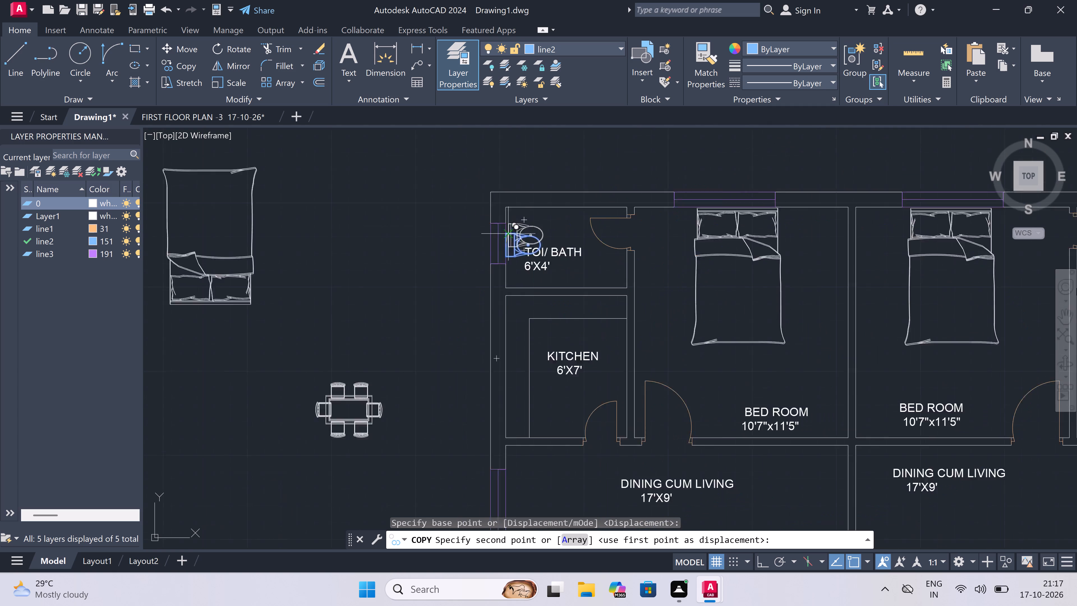
pyautogui.scroll(-1, 508, 237)
pyautogui.scroll(-2, 506, 349)
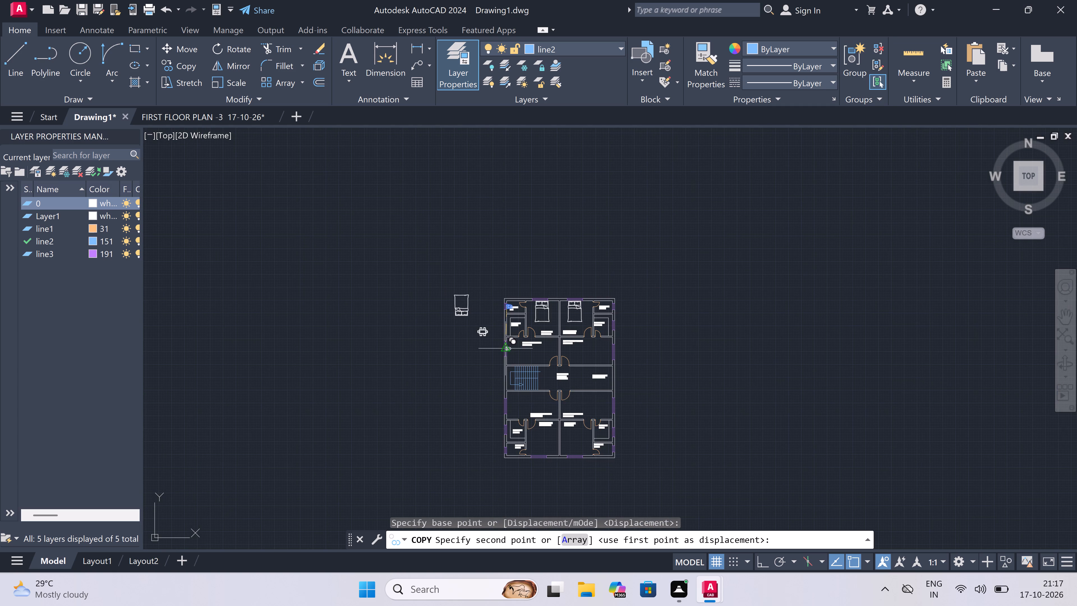
pyautogui.scroll(4, 510, 443)
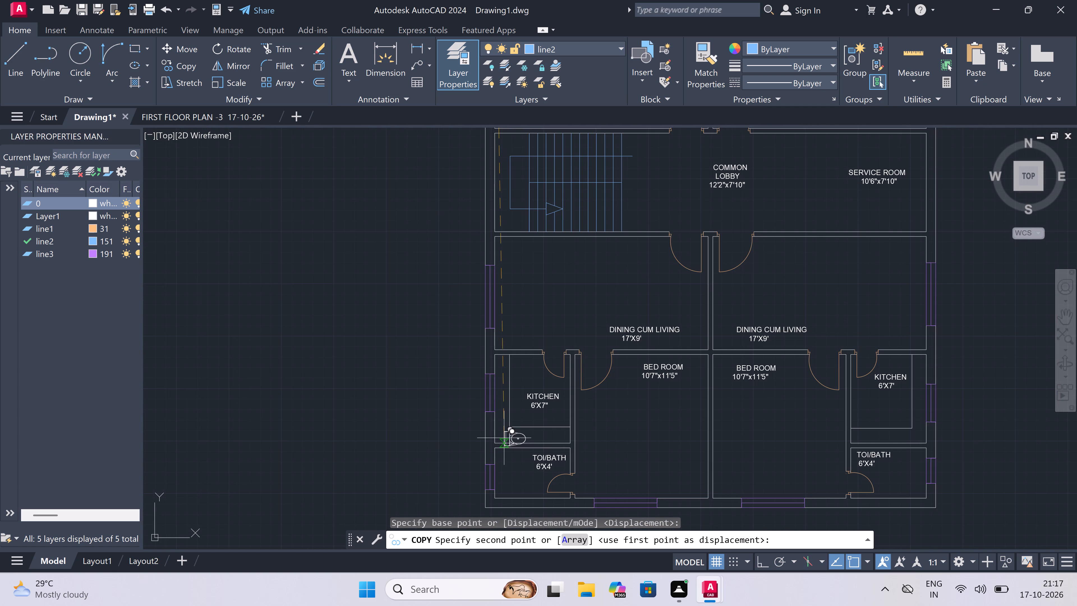
pyautogui.scroll(4, 502, 478)
pyautogui.scroll(2, 477, 471)
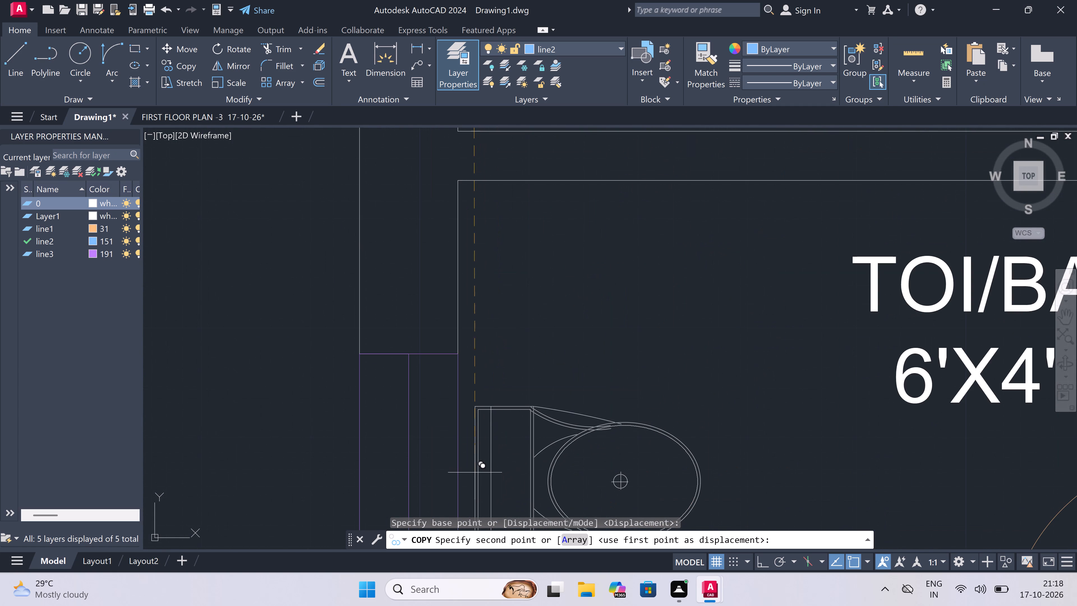
pyautogui.click(473, 473)
pyautogui.scroll(-4, 451, 299)
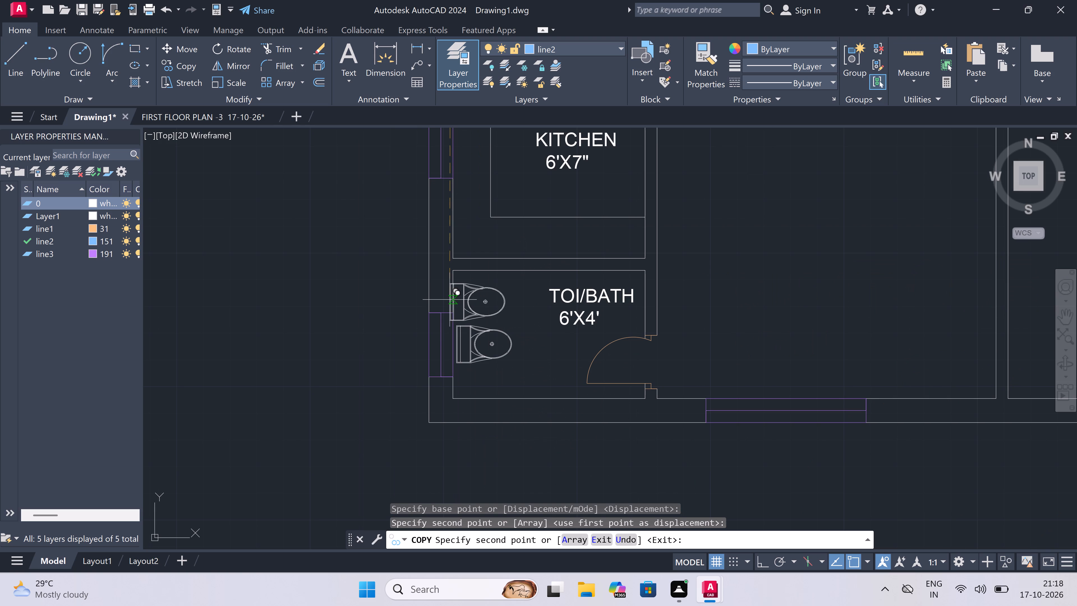
pyautogui.press('Escape')
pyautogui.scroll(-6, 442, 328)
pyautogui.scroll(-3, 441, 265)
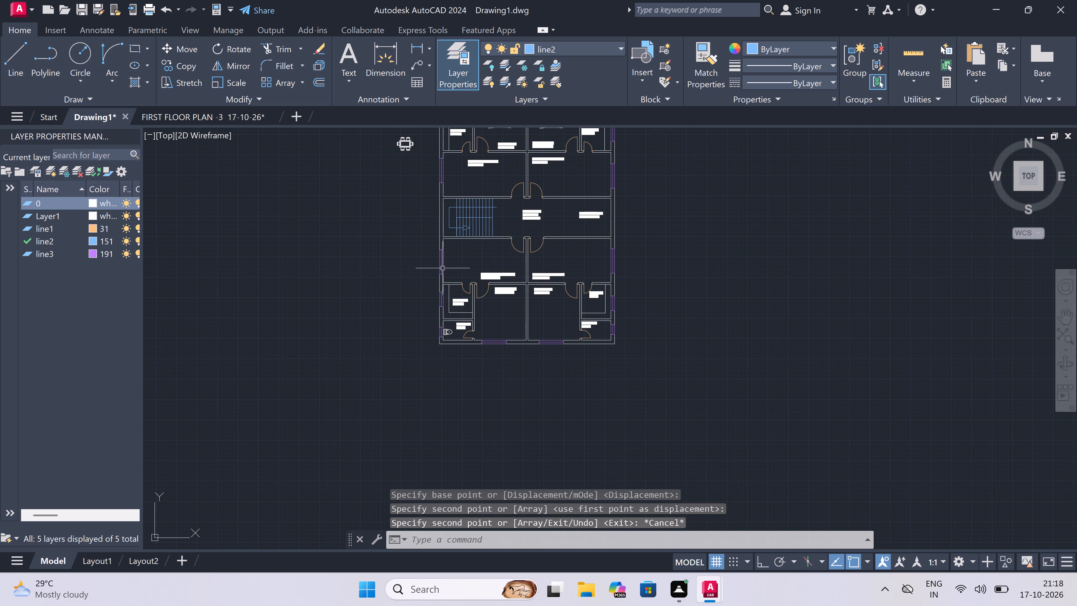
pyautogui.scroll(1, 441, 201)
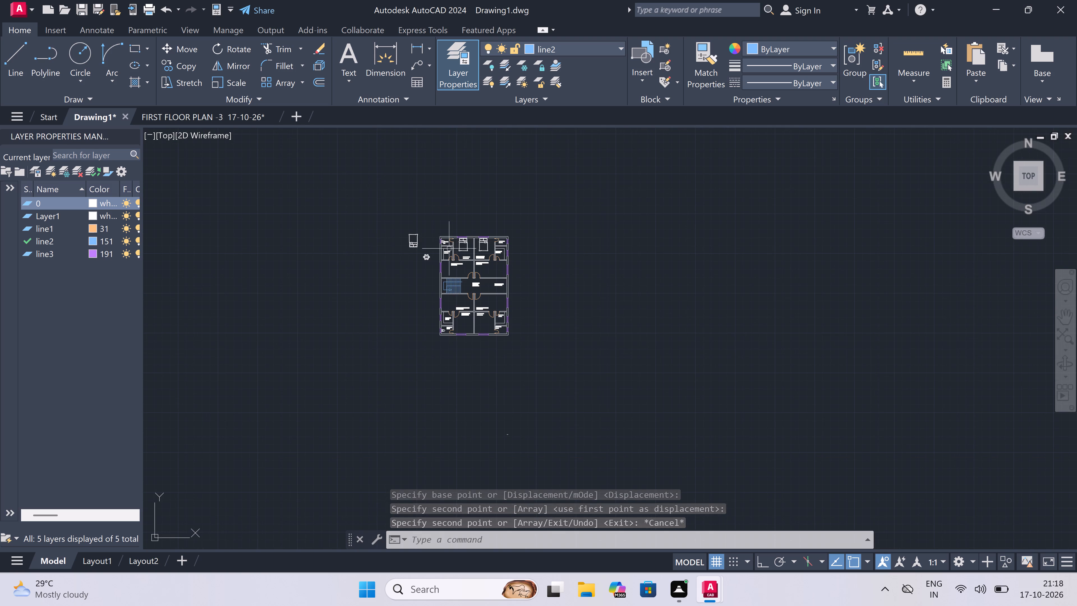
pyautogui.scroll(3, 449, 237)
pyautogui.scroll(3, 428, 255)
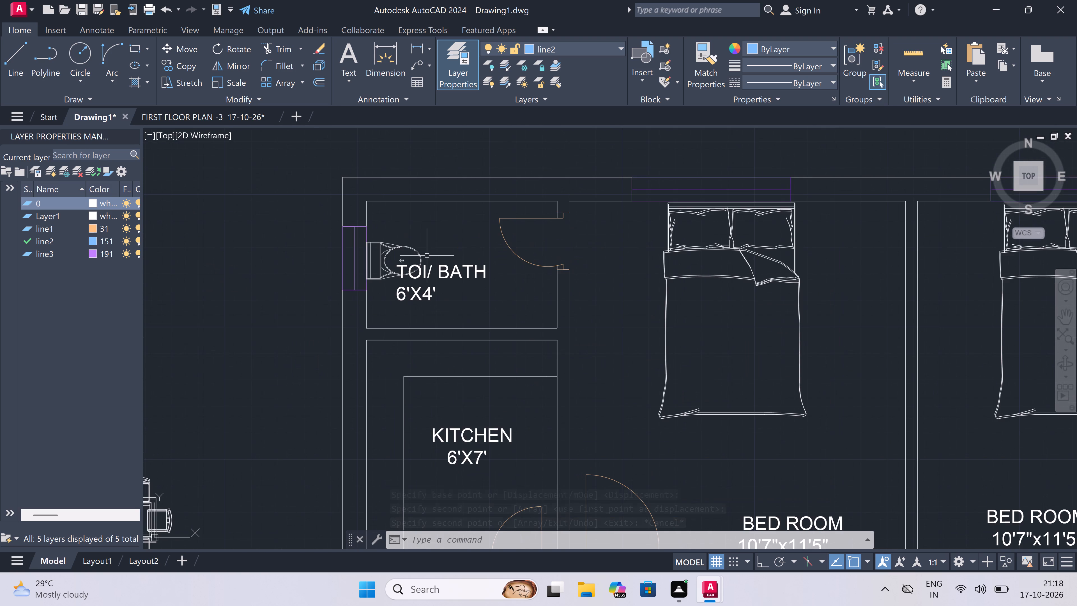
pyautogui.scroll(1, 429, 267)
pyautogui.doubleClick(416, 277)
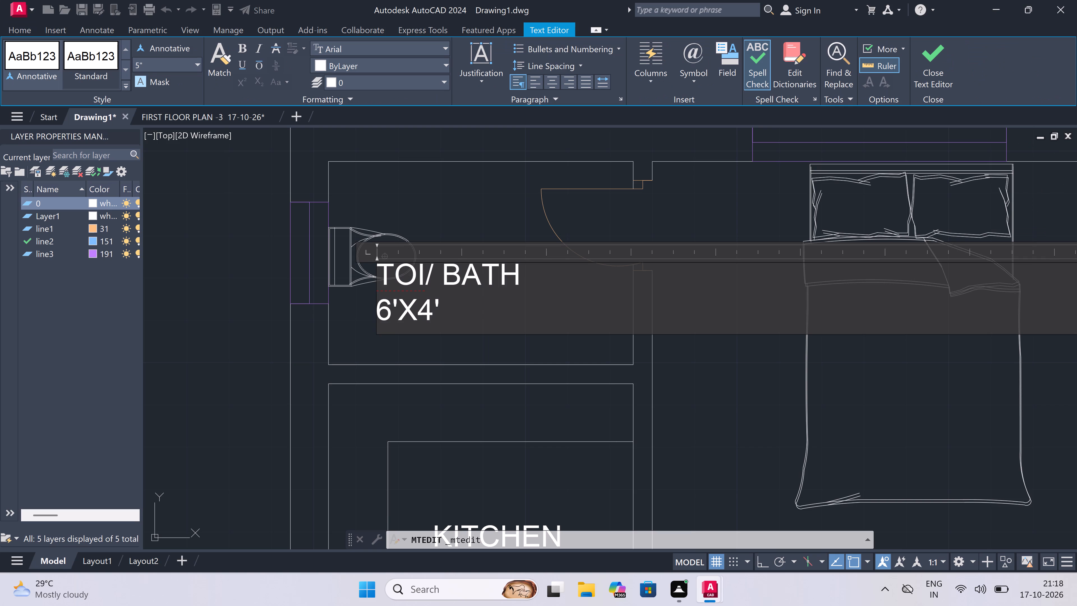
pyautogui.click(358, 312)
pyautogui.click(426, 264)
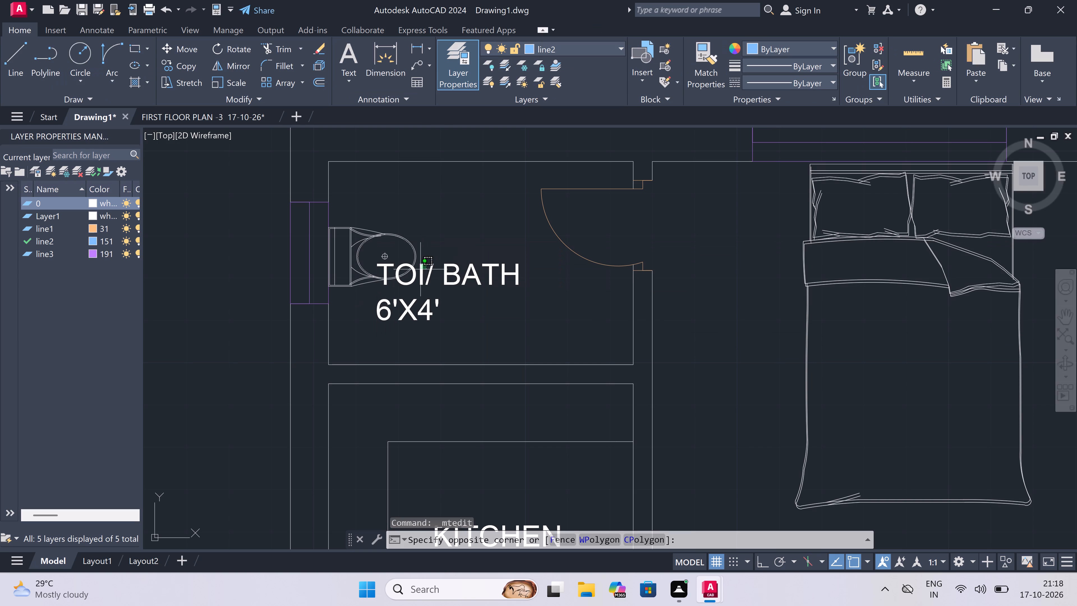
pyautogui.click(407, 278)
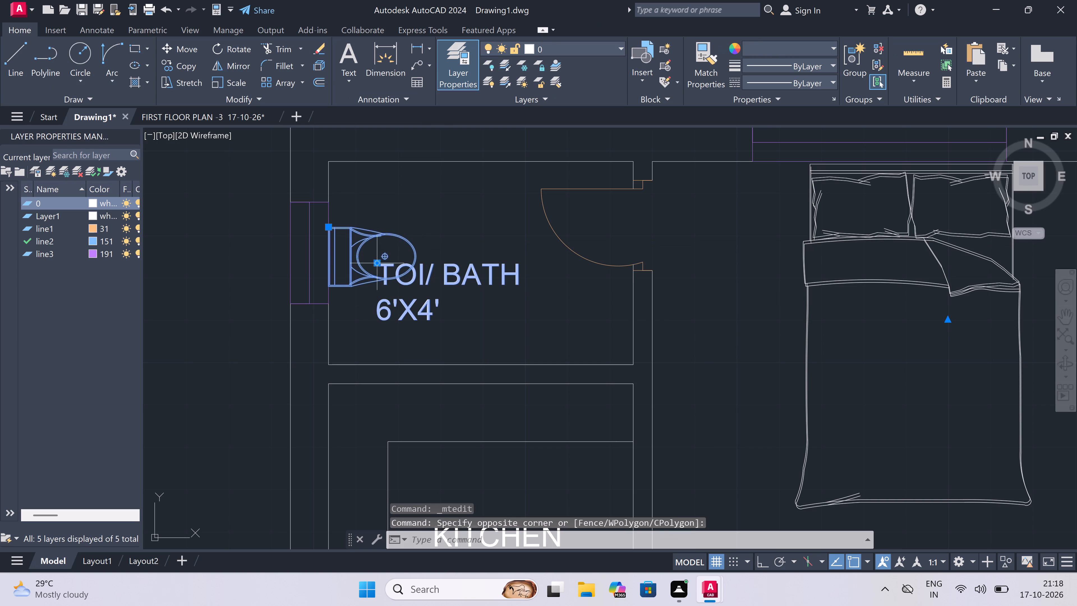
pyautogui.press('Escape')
# Move the TOI/ BATH 6'X4' label in the northwest bathroom southeast, clear of the toilet.
pyautogui.click(509, 267)
pyautogui.click(479, 291)
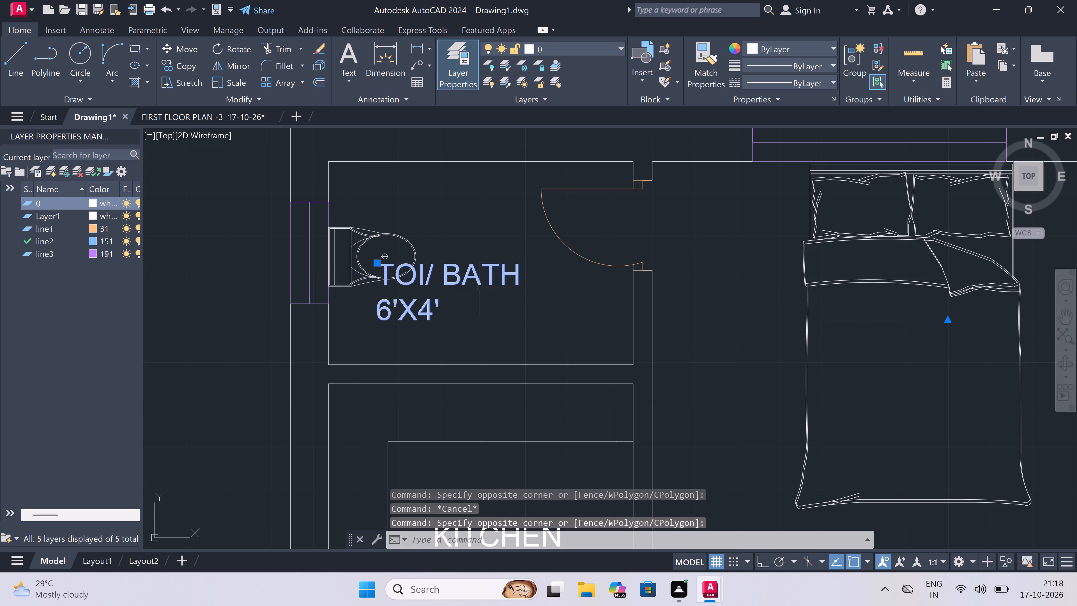
pyautogui.click(380, 263)
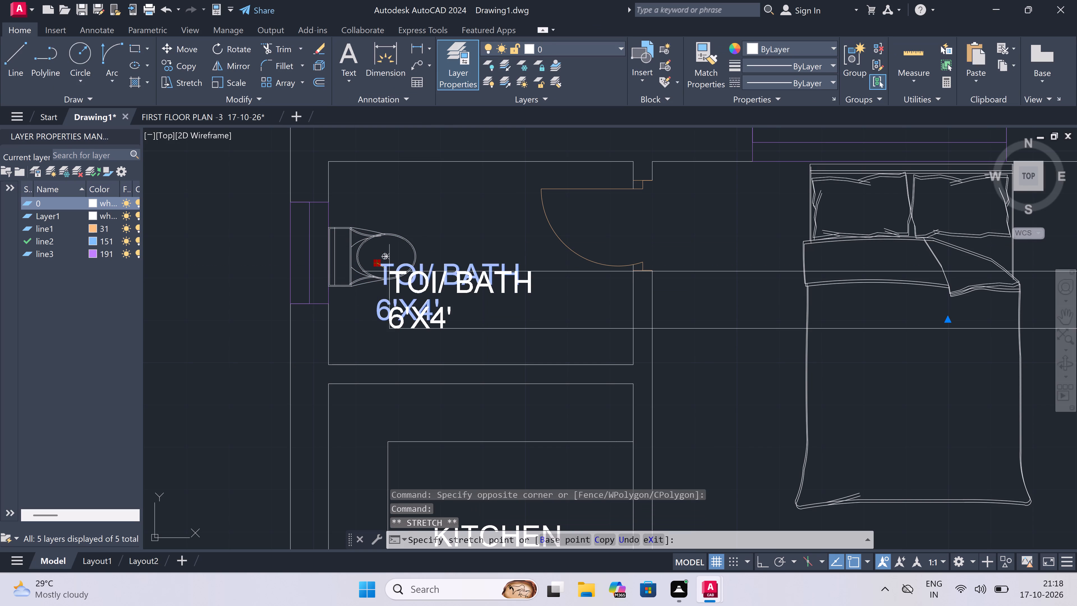
pyautogui.click(456, 297)
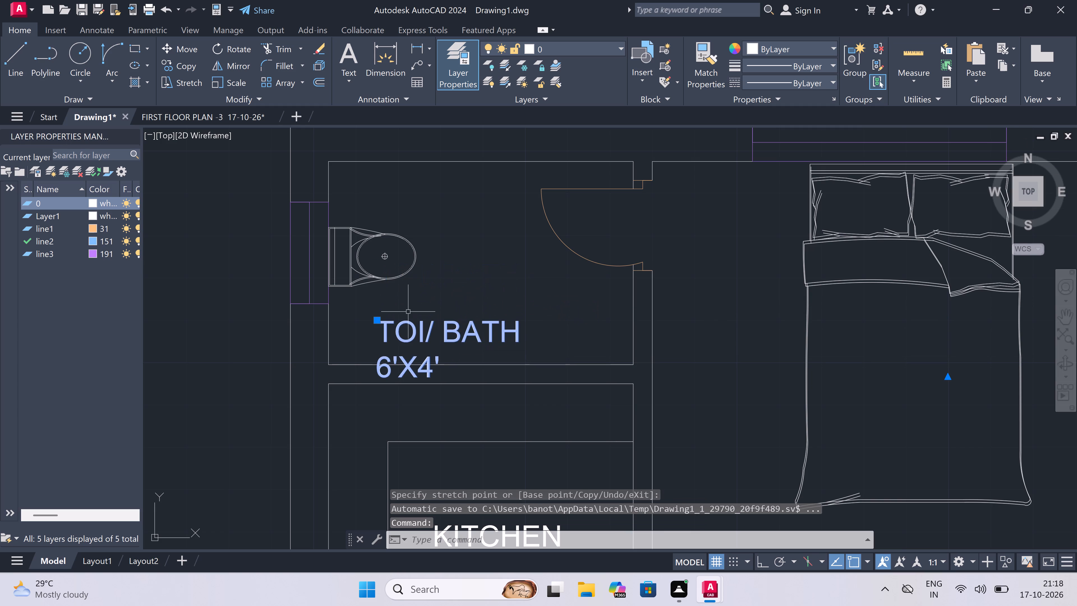
pyautogui.click(379, 320)
pyautogui.click(438, 295)
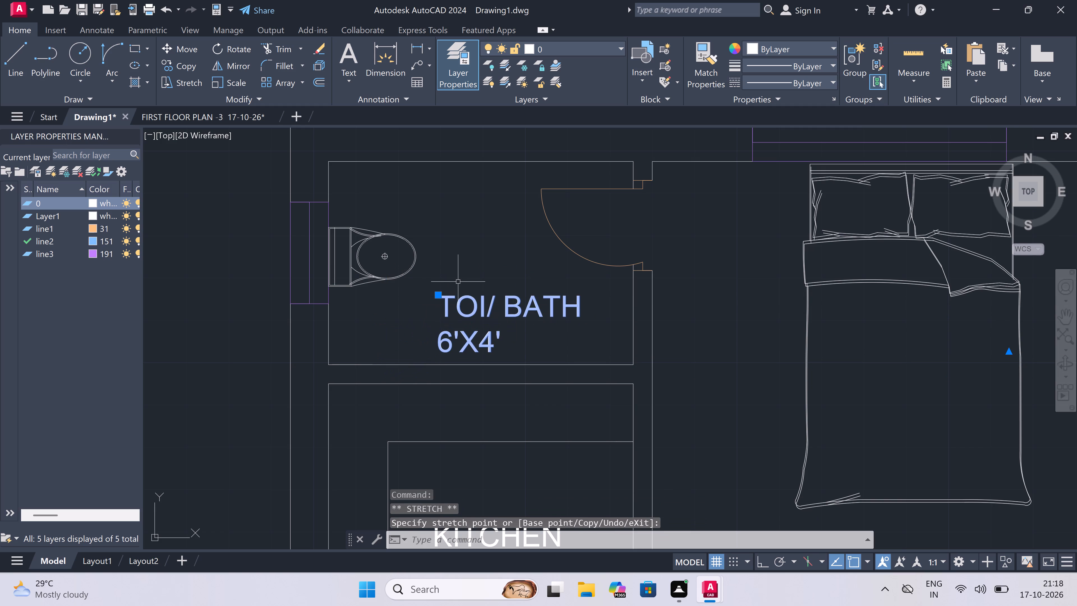
pyautogui.press('Escape')
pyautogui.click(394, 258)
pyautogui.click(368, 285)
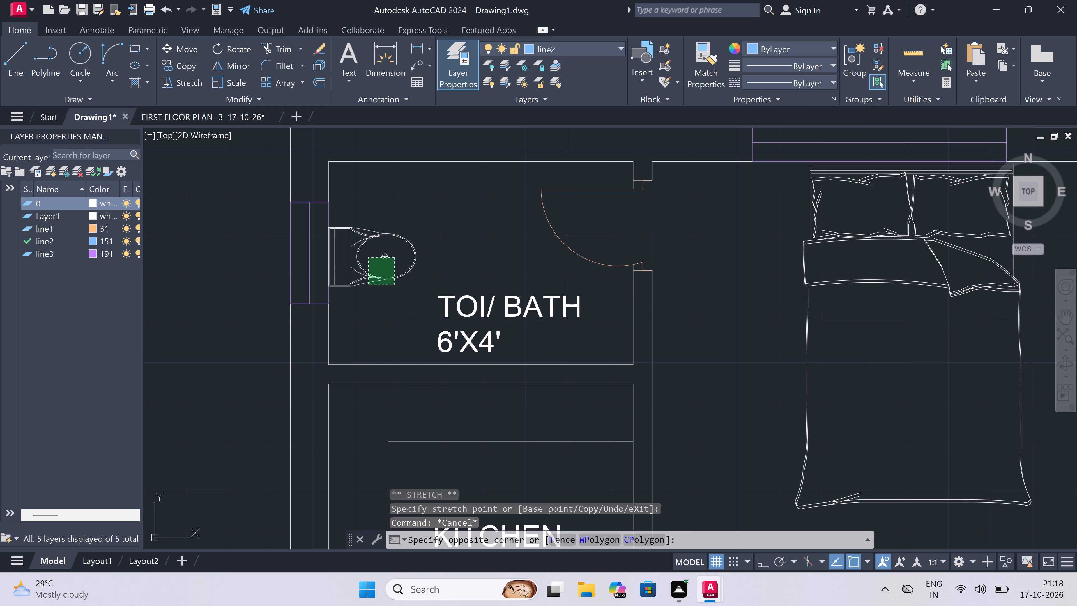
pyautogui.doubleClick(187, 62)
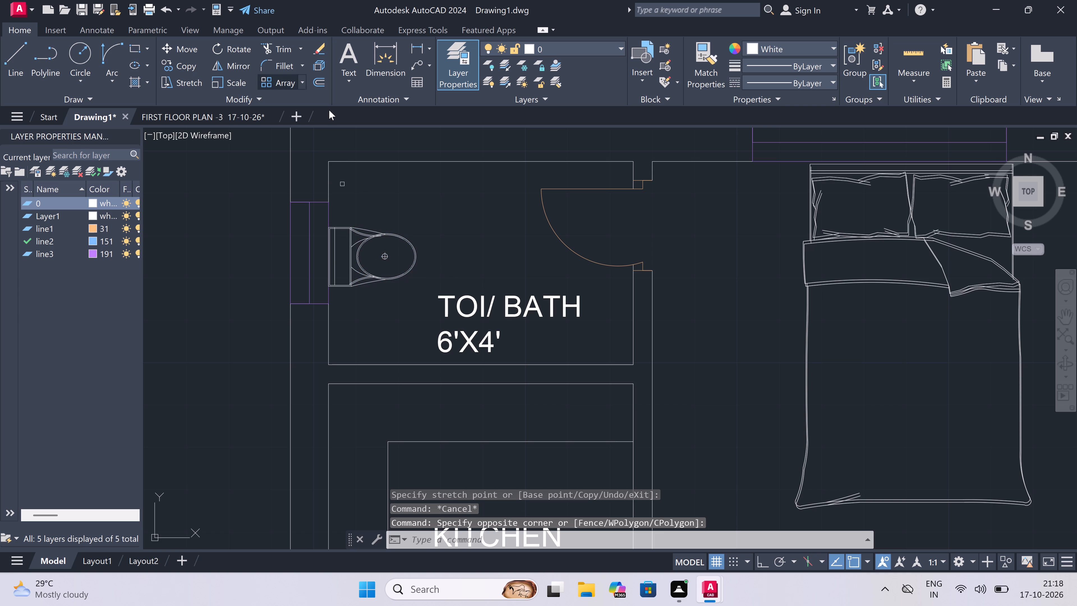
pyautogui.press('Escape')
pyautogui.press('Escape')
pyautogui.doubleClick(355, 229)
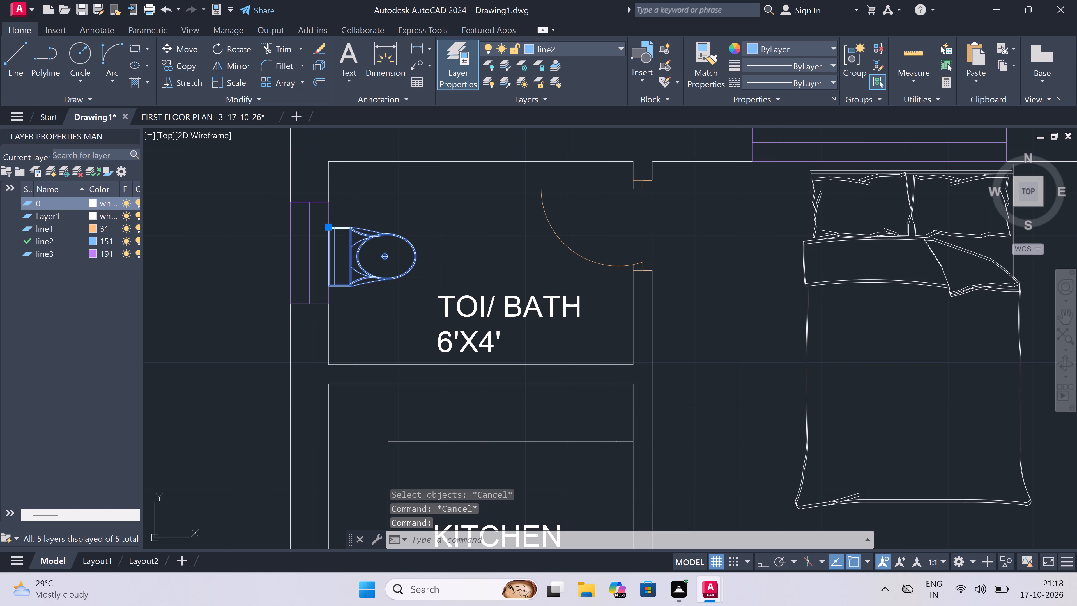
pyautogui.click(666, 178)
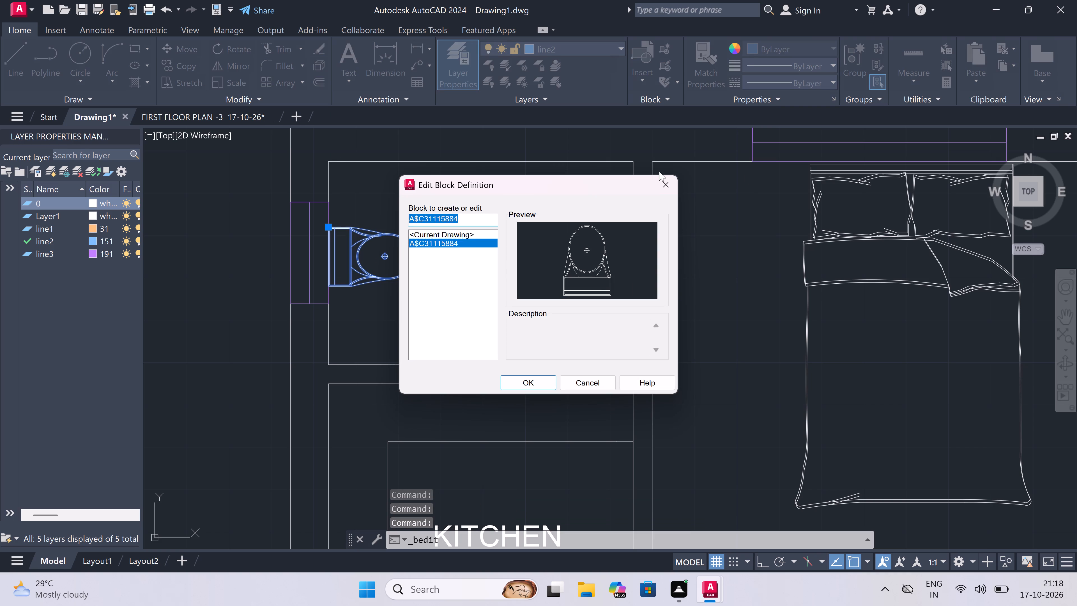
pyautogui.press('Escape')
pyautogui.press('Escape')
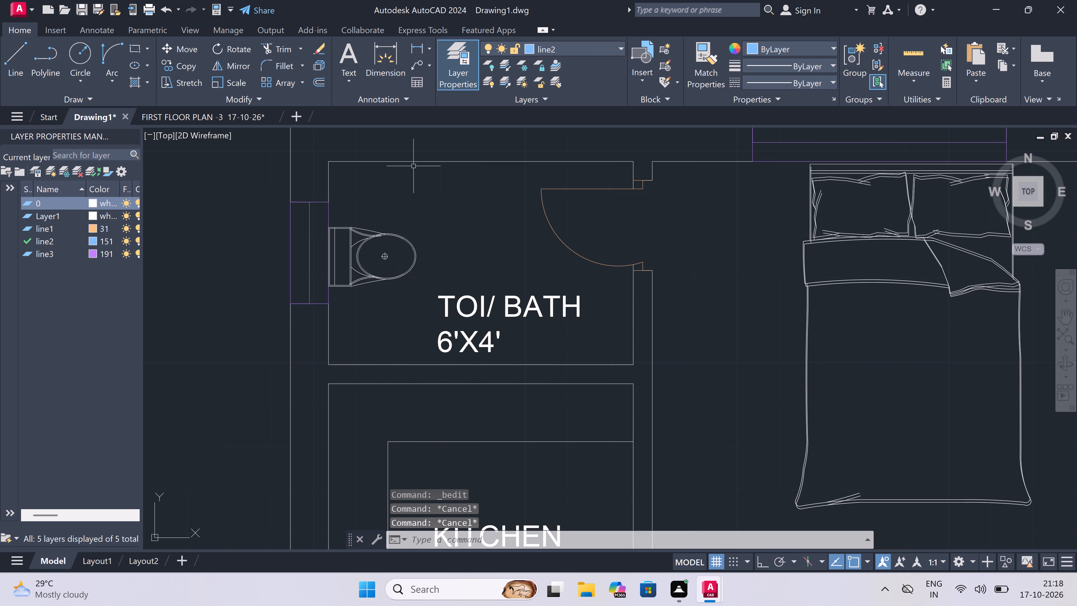
# Copy the toilet from the northwest TOI/BATH to the empty space just outside the plan's east wall, beside the northeast kitchen.
pyautogui.click(403, 216)
pyautogui.click(379, 240)
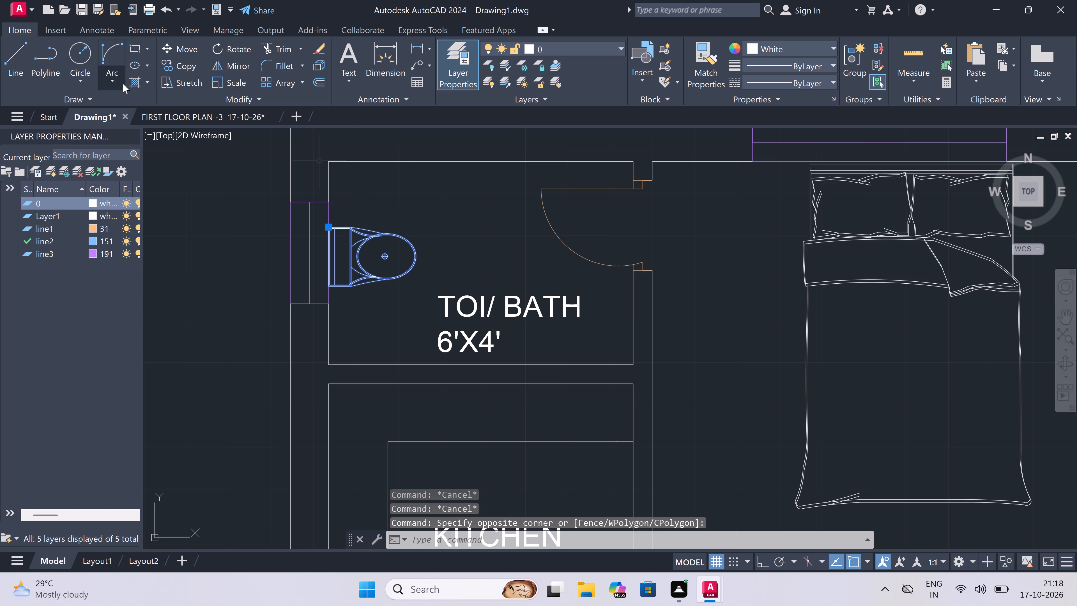
pyautogui.moveTo(186, 64); pyautogui.dragTo(183, 66)
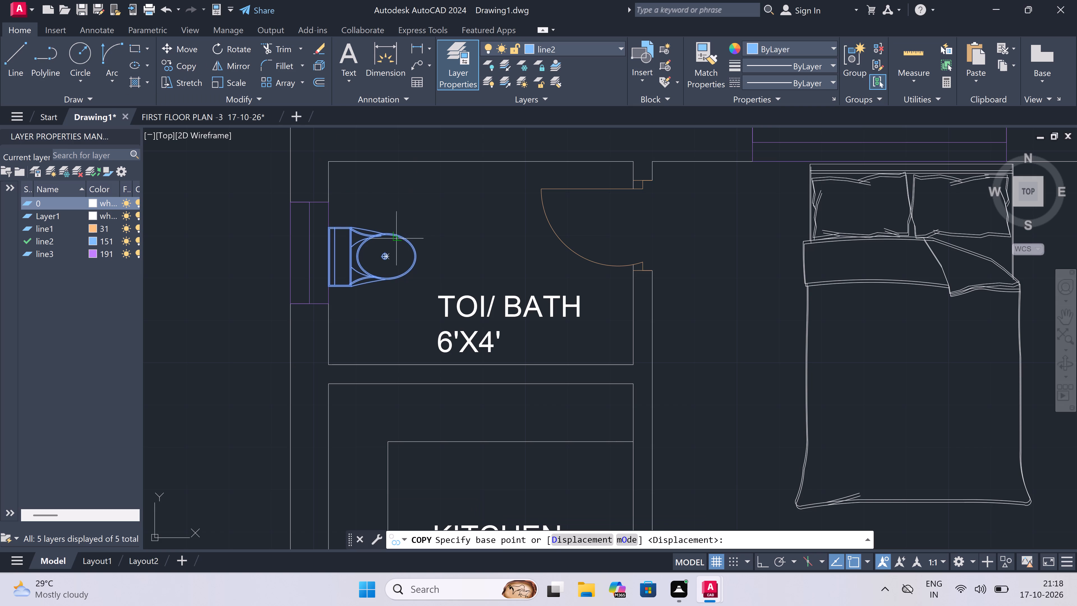
pyautogui.click(396, 239)
pyautogui.scroll(-6, 407, 194)
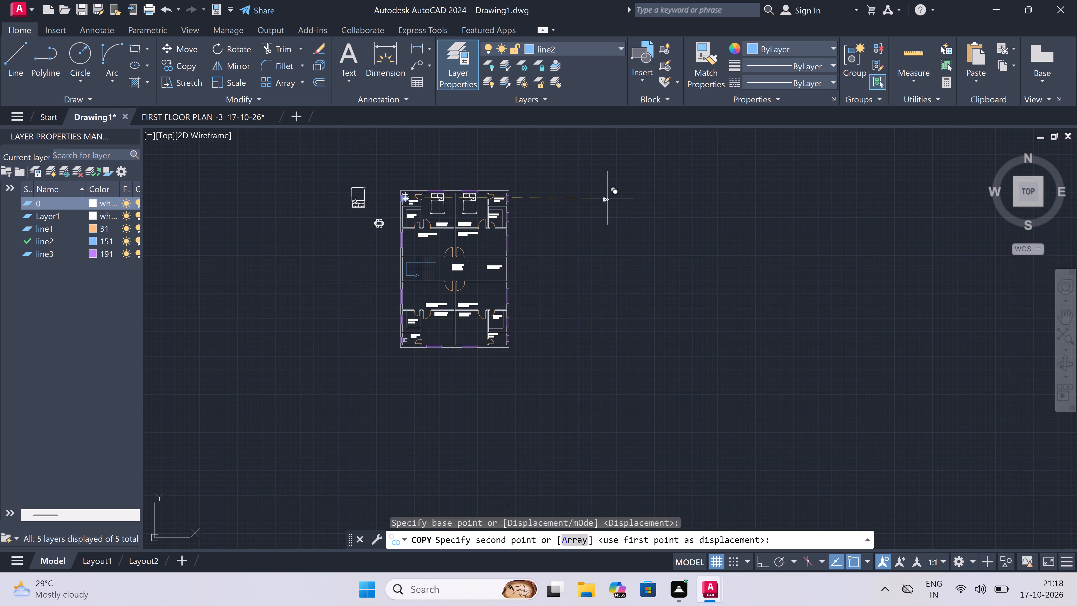
pyautogui.scroll(3, 535, 194)
pyautogui.click(463, 256)
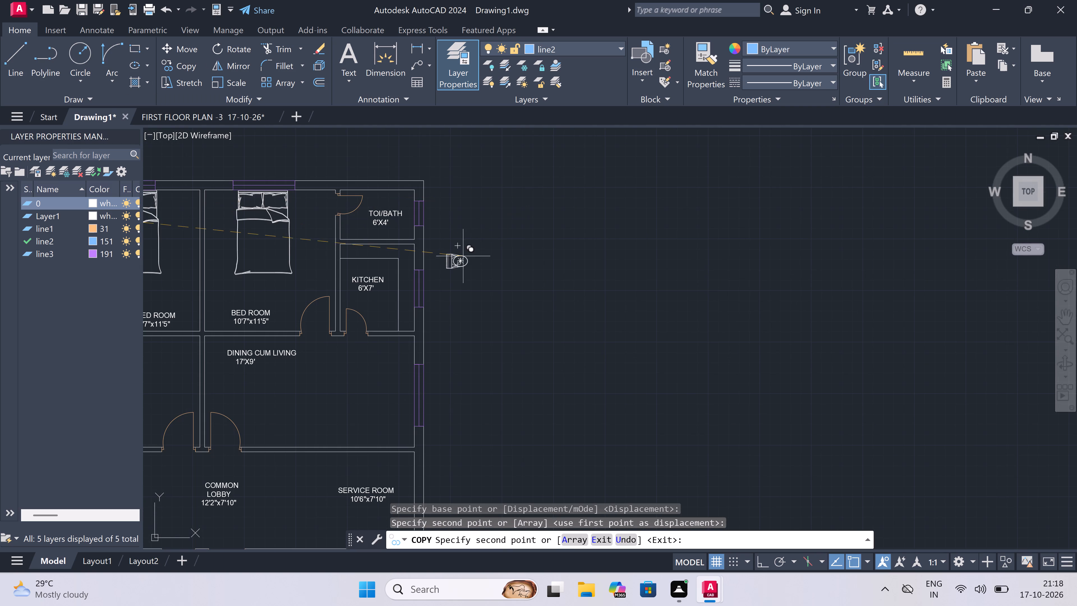
pyautogui.press('Escape')
# Rotate the toilet copy outside the east wall by 180° with Ortho on, so that its tank faces east.
pyautogui.scroll(3, 461, 254)
pyautogui.click(459, 255)
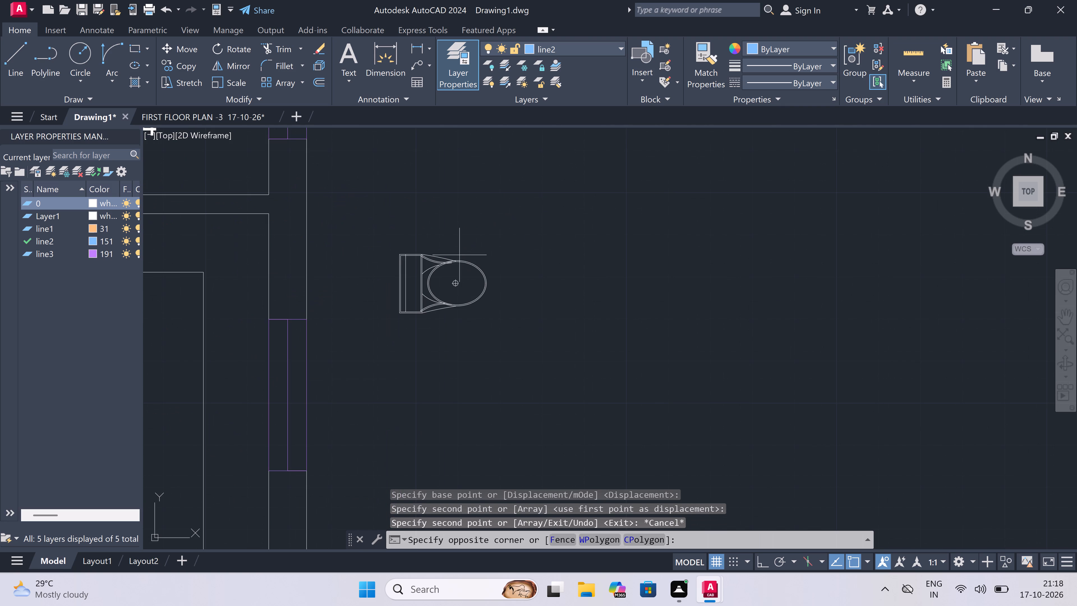
pyautogui.click(396, 282)
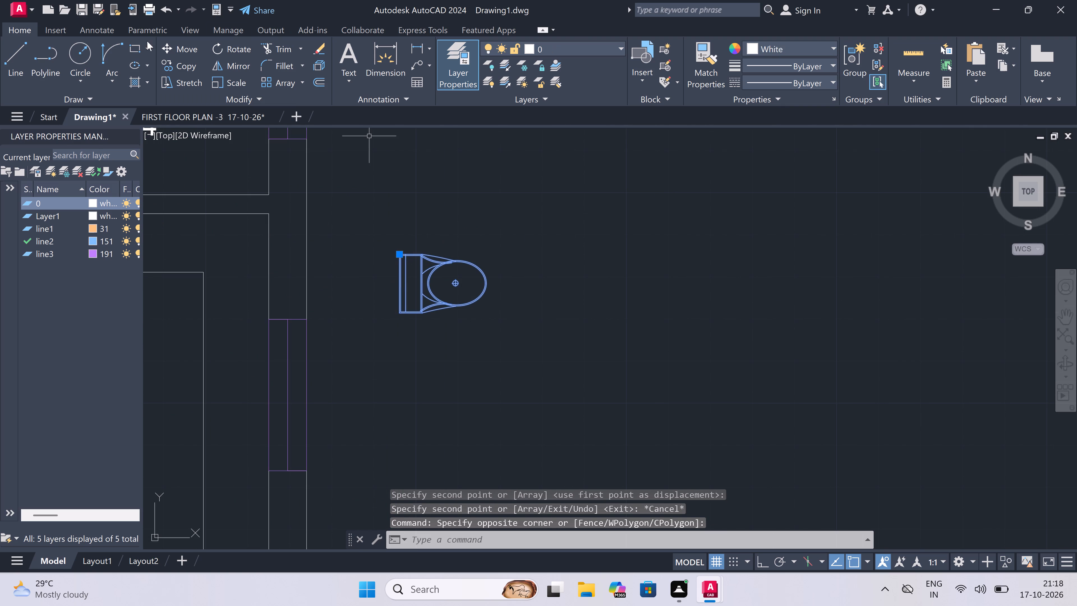
pyautogui.click(232, 41)
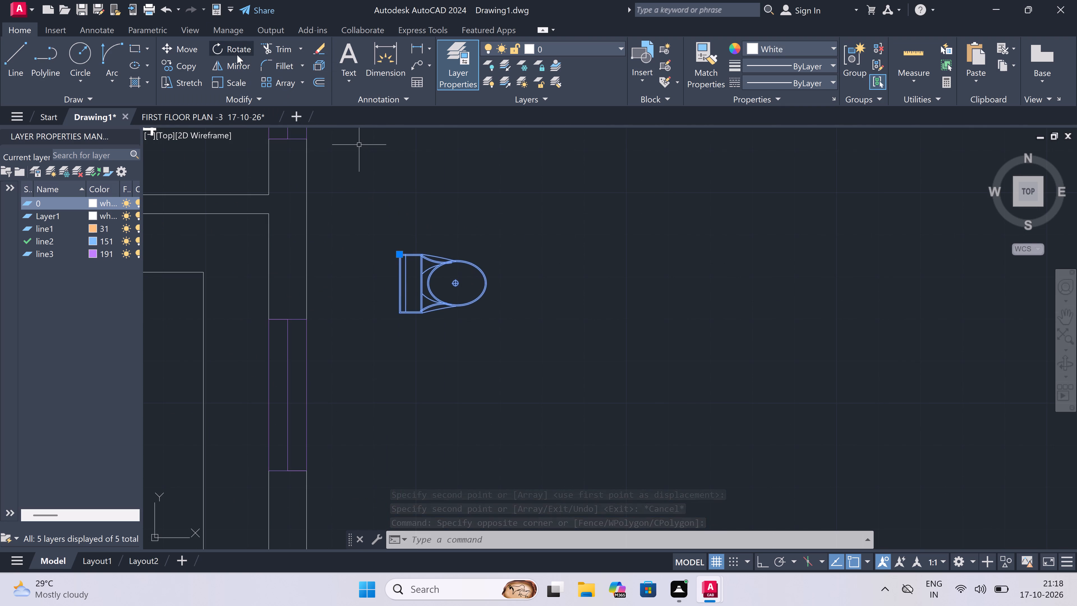
pyautogui.doubleClick(238, 44)
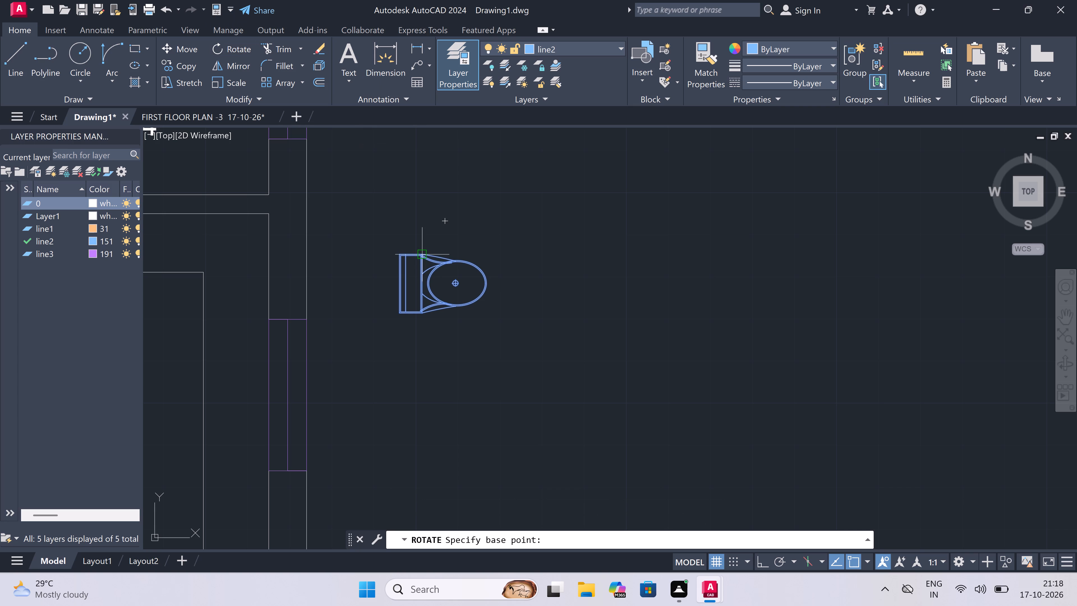
pyautogui.click(448, 270)
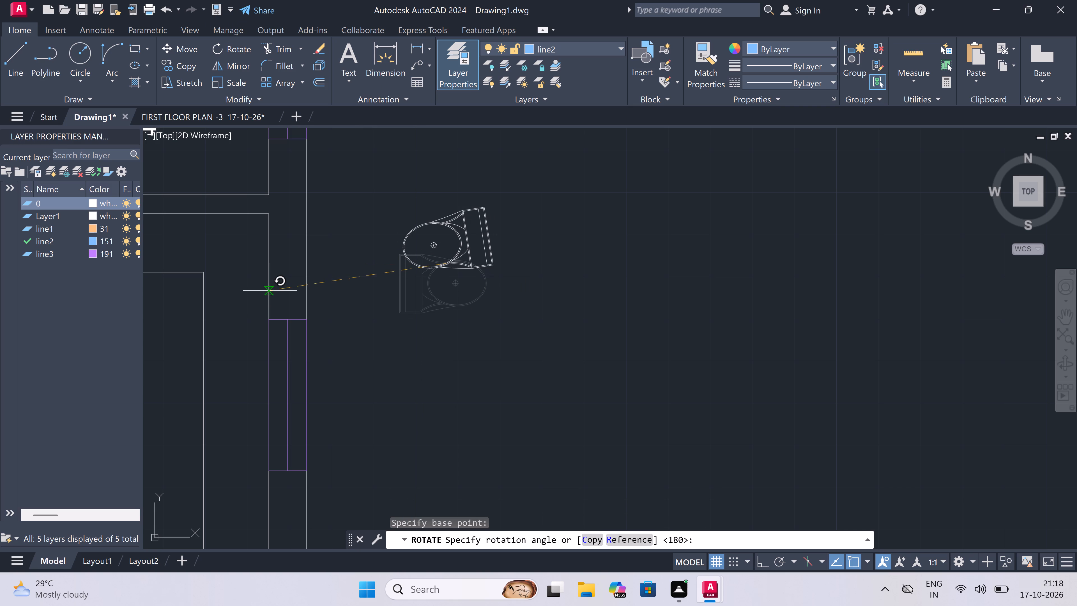
pyautogui.press('F8')
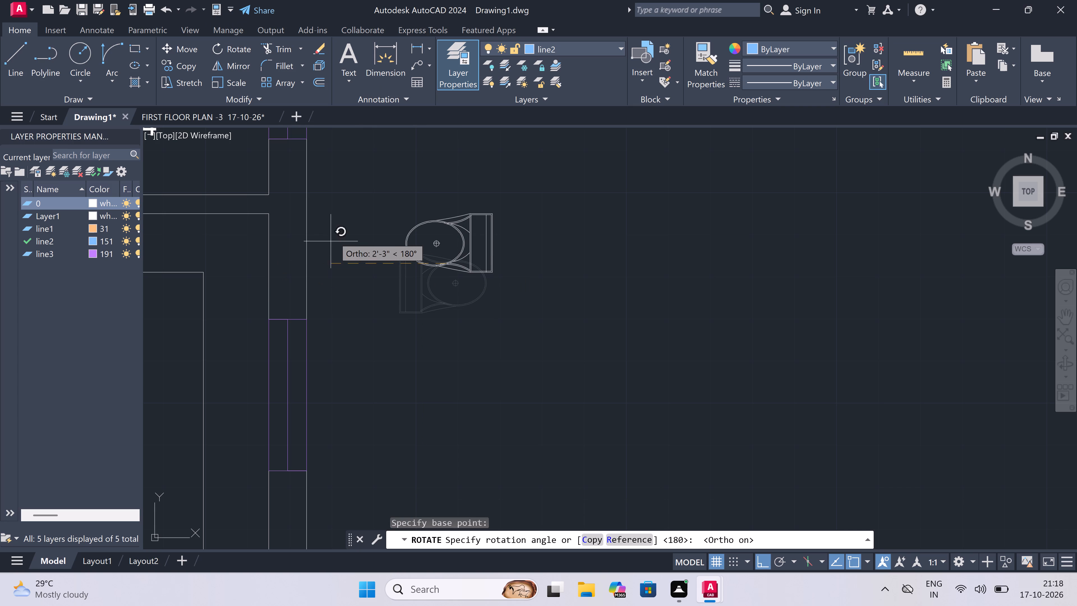
pyautogui.doubleClick(361, 237)
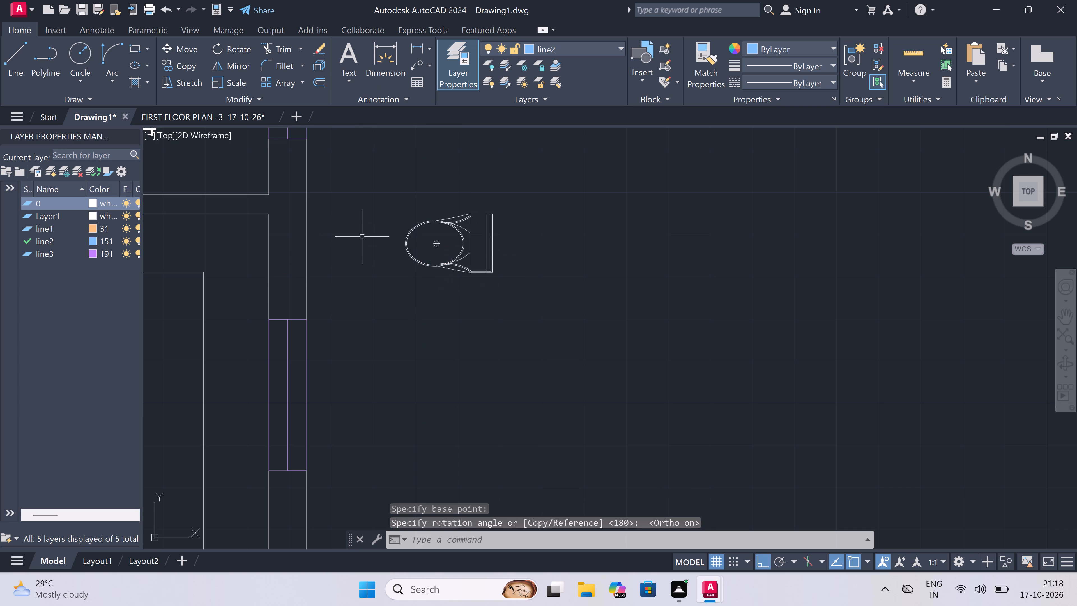
# Copy the rotated toilet into the northeast TOI/BATH, with its tank beside the east wall window.
pyautogui.click(471, 233)
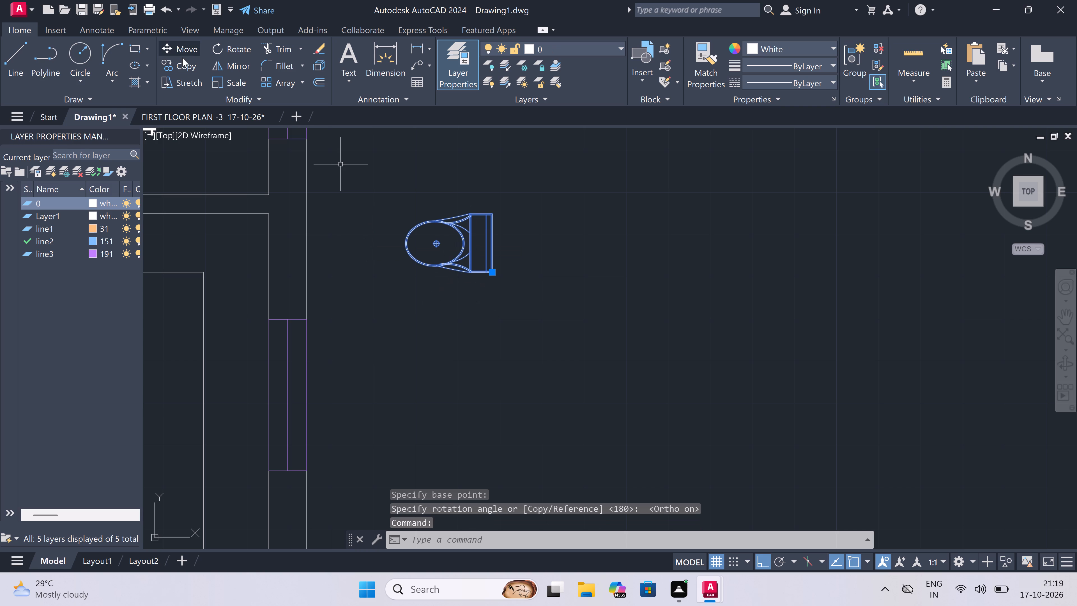
pyautogui.click(188, 65)
pyautogui.click(491, 239)
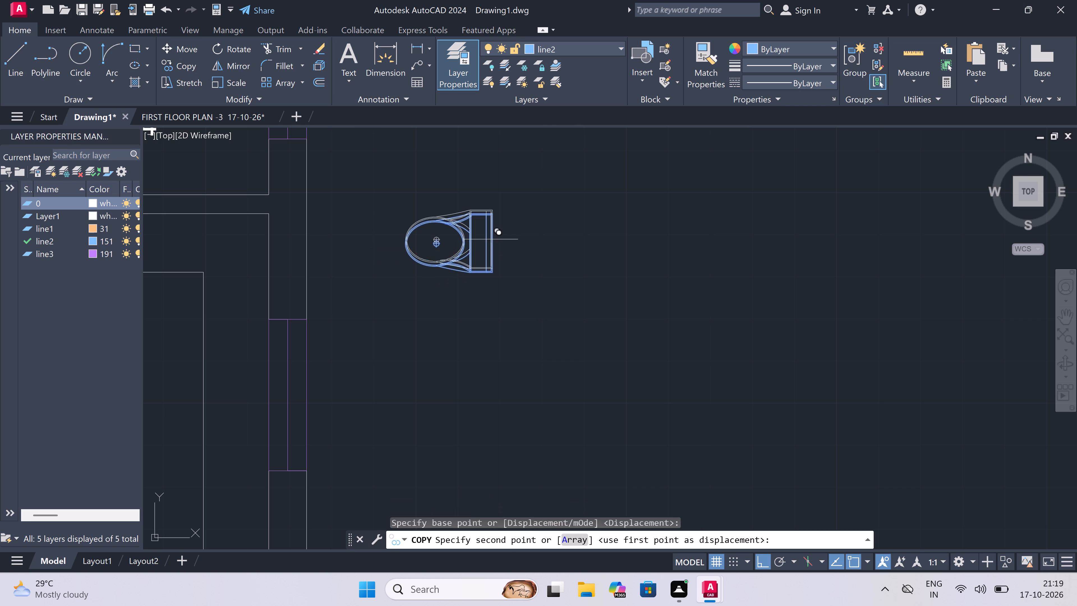
pyautogui.click(491, 241)
pyautogui.press('F8')
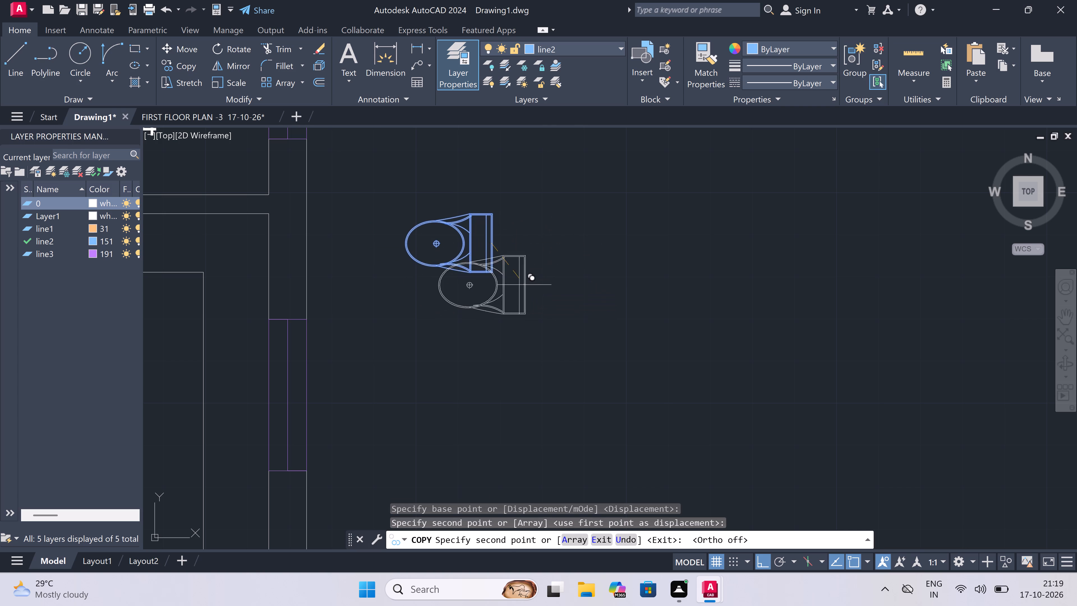
pyautogui.scroll(-4, 524, 285)
pyautogui.scroll(3, 478, 236)
pyautogui.scroll(4, 478, 331)
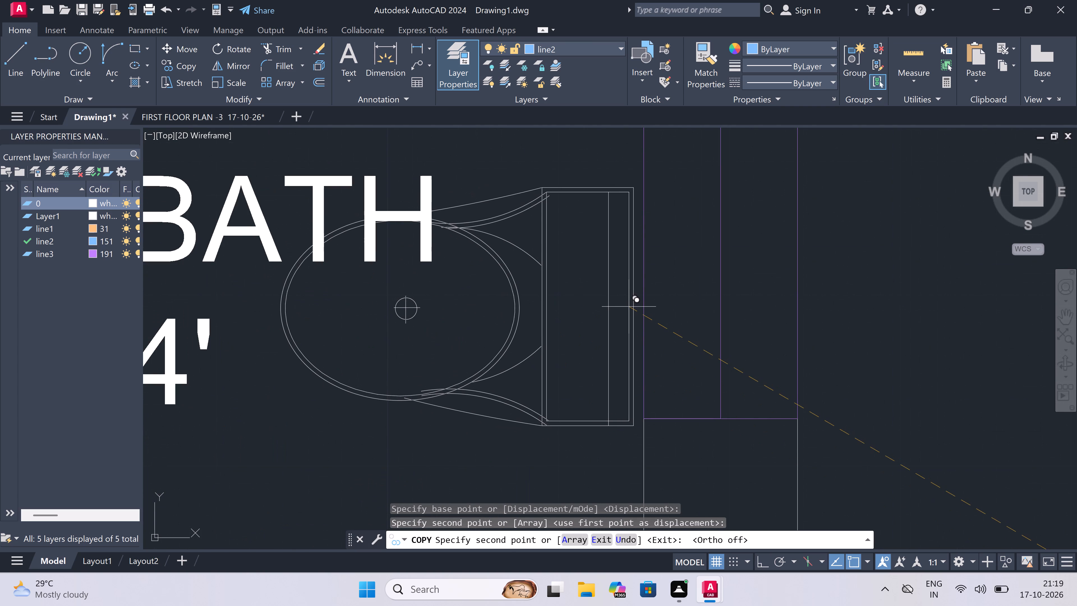
pyautogui.moveTo(629, 307); pyautogui.dragTo(623, 309)
# Place another copy of the rotated toilet in the southeast TOI/BATH, with its tank beside the east wall window.
pyautogui.scroll(-12, 598, 248)
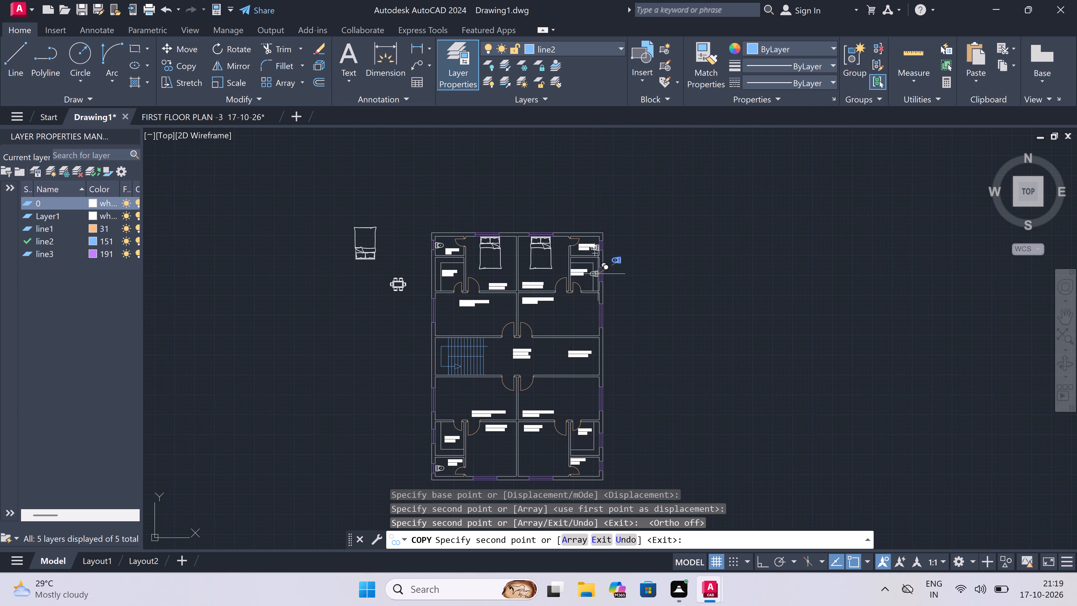
pyautogui.scroll(-2, 589, 352)
pyautogui.scroll(3, 593, 392)
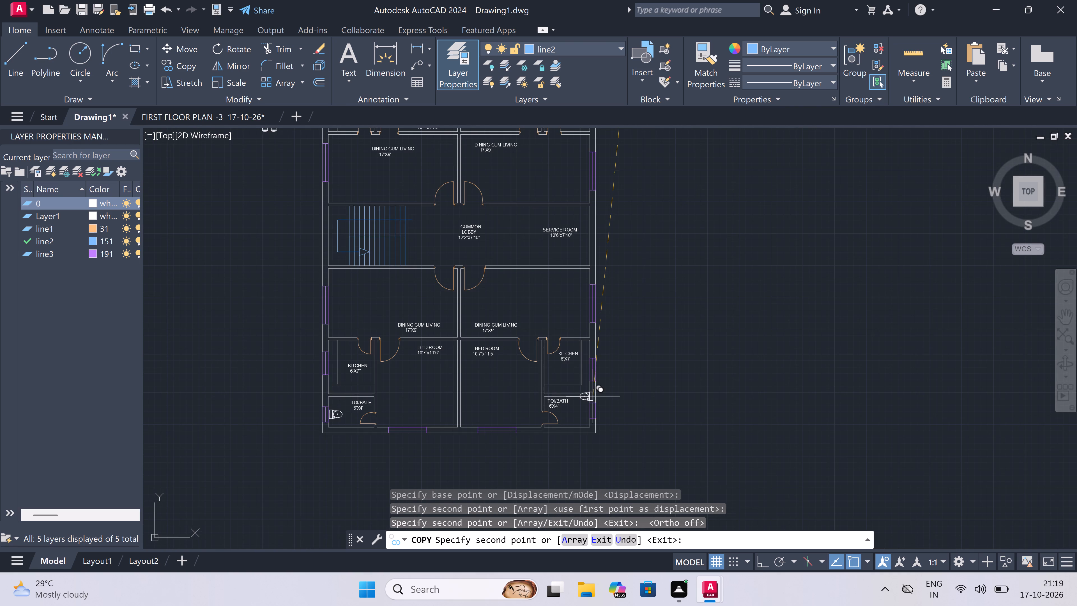
pyautogui.scroll(7, 588, 415)
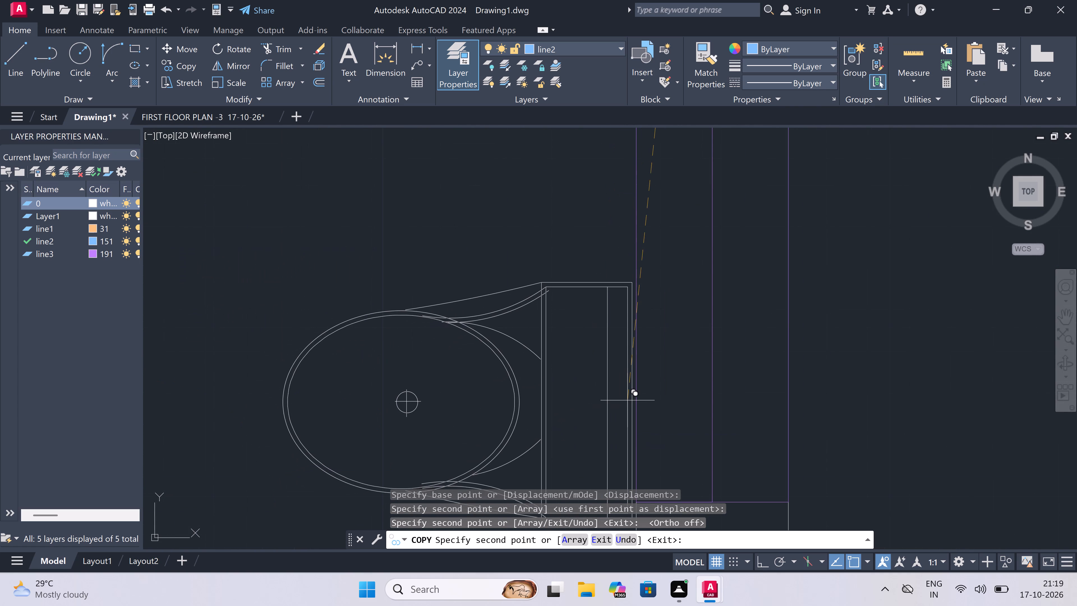
pyautogui.doubleClick(627, 396)
pyautogui.scroll(-10, 563, 387)
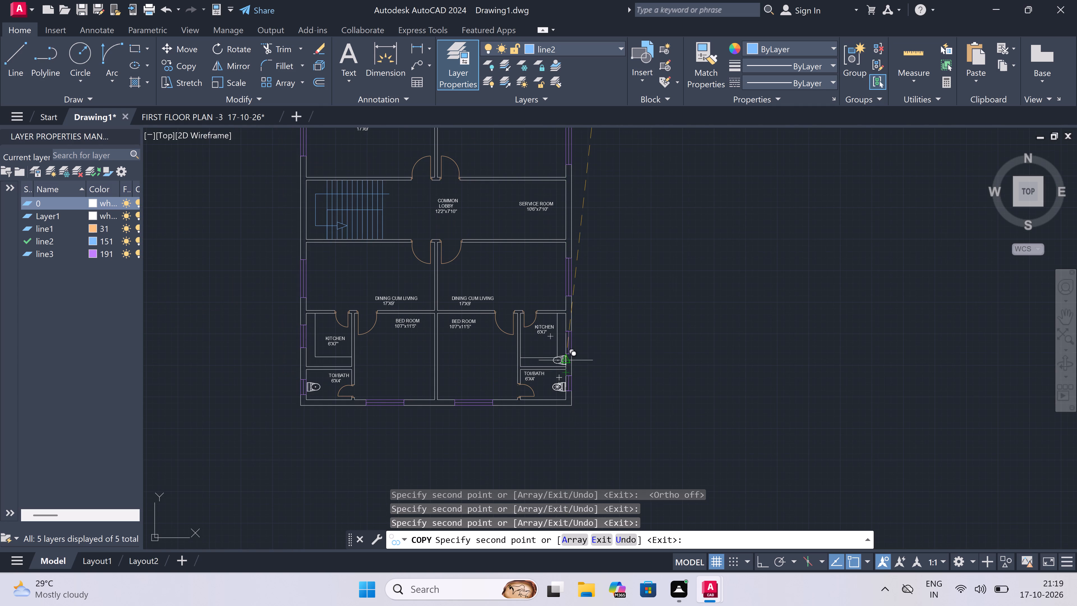
pyautogui.press('Escape')
# Copy the spare bed from outside the plan into the southwest BED ROOM, with its headboard beside the south window.
pyautogui.scroll(-3, 565, 361)
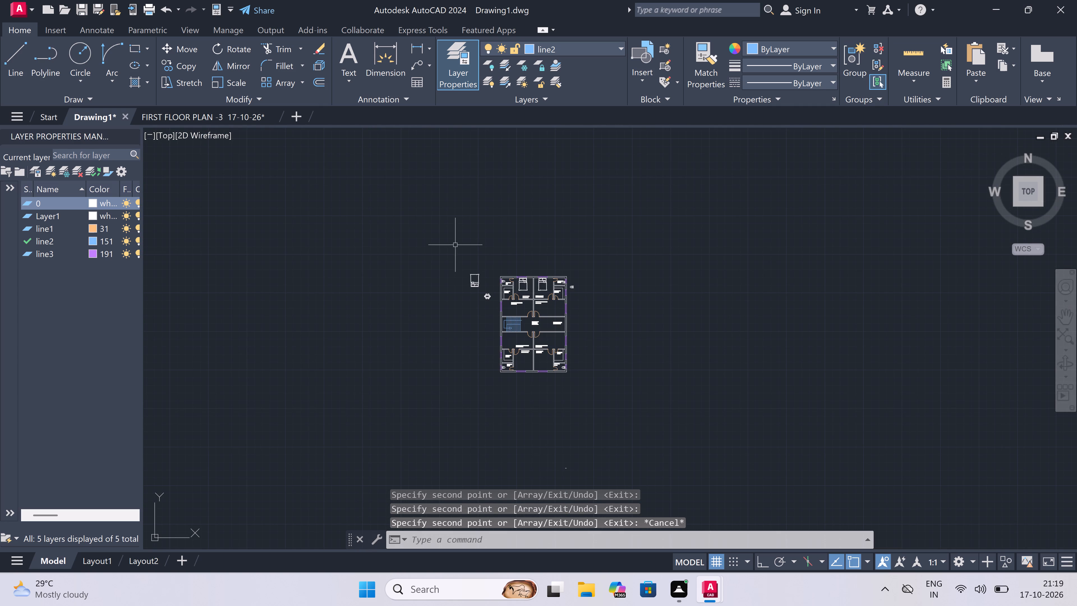
pyautogui.scroll(3, 455, 265)
pyautogui.click(568, 274)
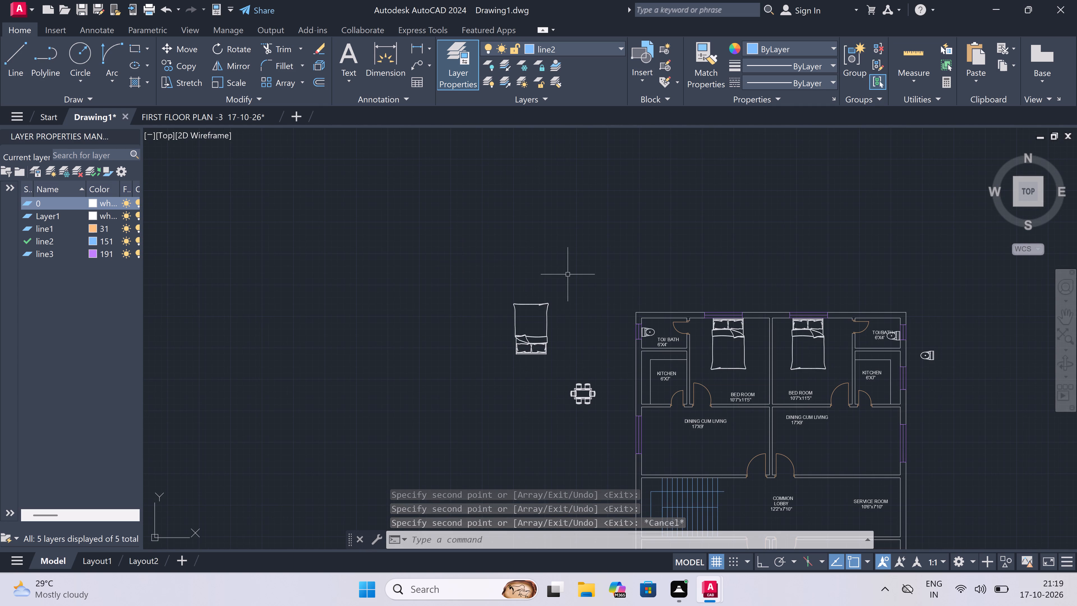
pyautogui.doubleClick(420, 366)
pyautogui.click(185, 63)
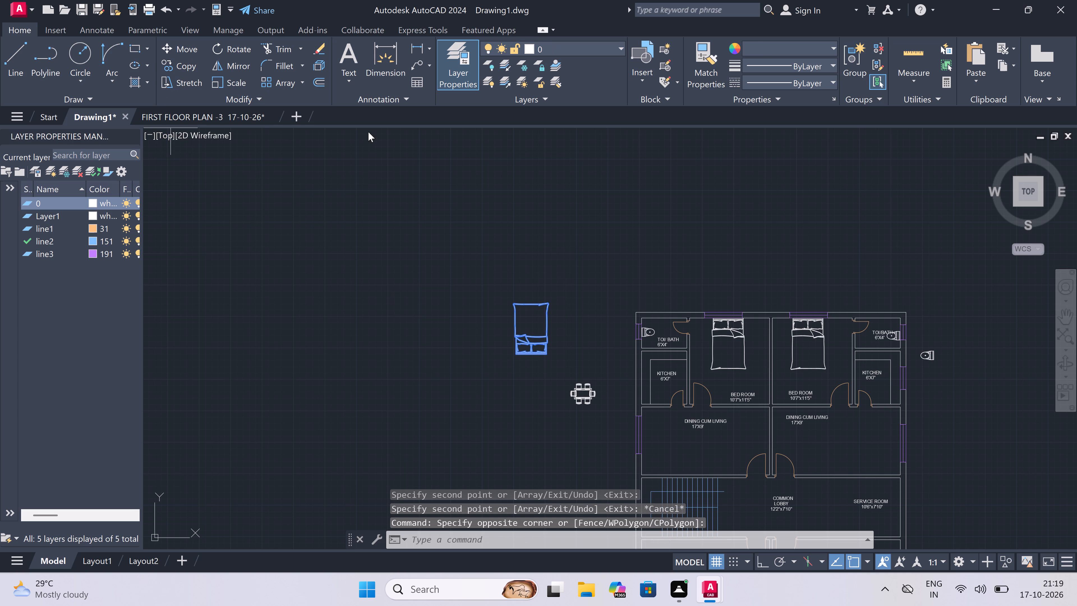
pyautogui.scroll(4, 540, 357)
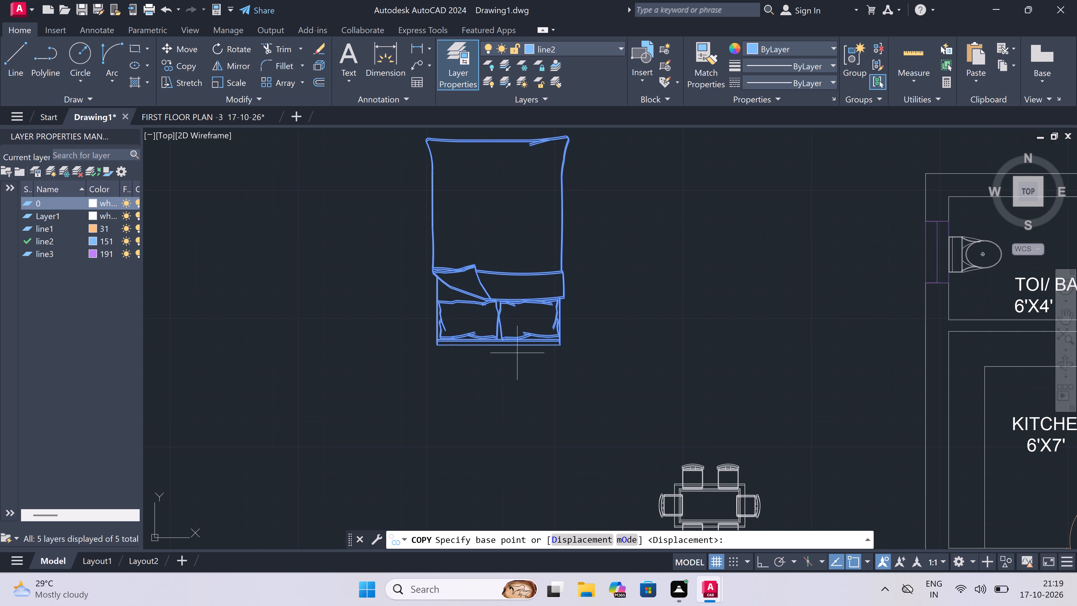
pyautogui.click(497, 345)
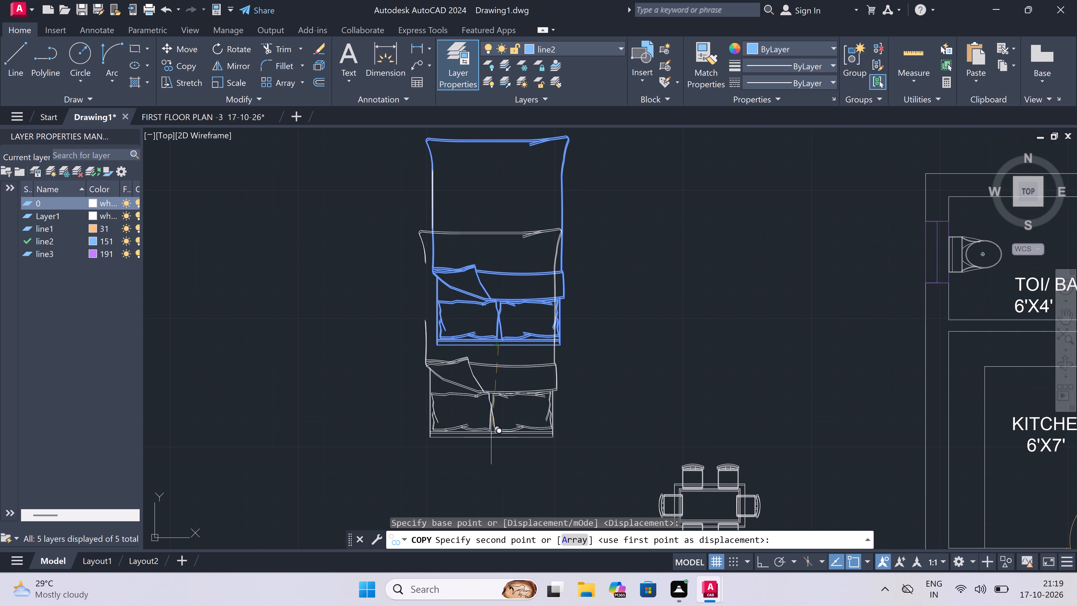
pyautogui.scroll(-7, 587, 341)
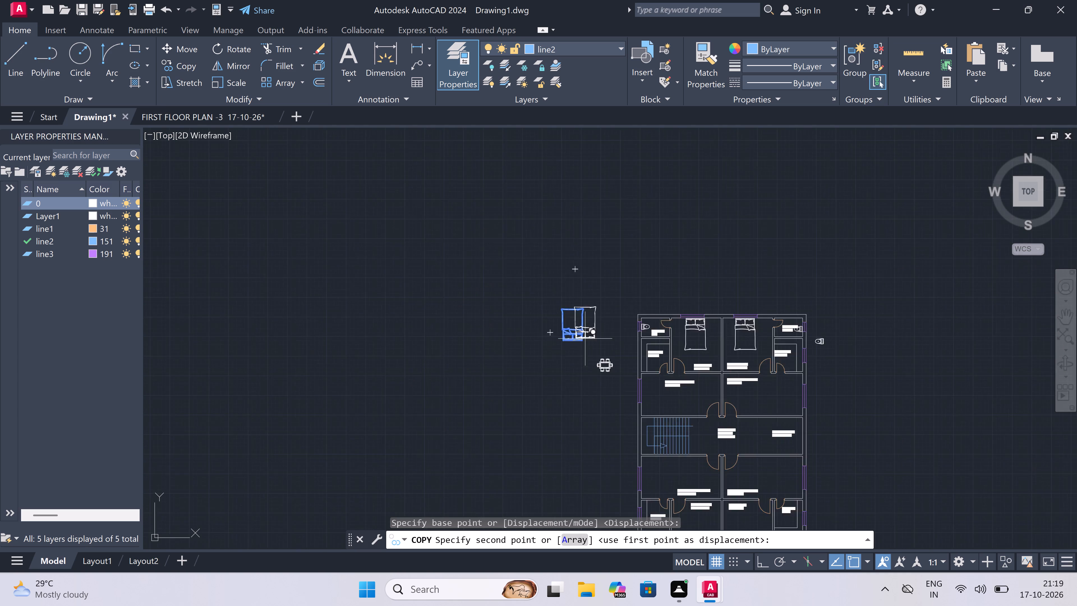
pyautogui.scroll(4, 625, 426)
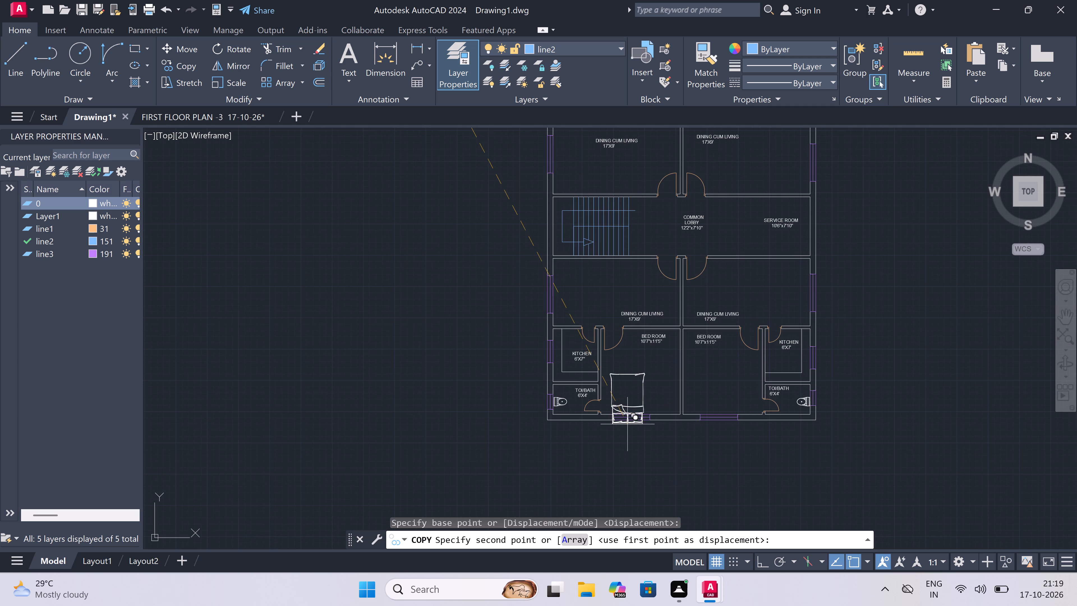
pyautogui.scroll(6, 634, 416)
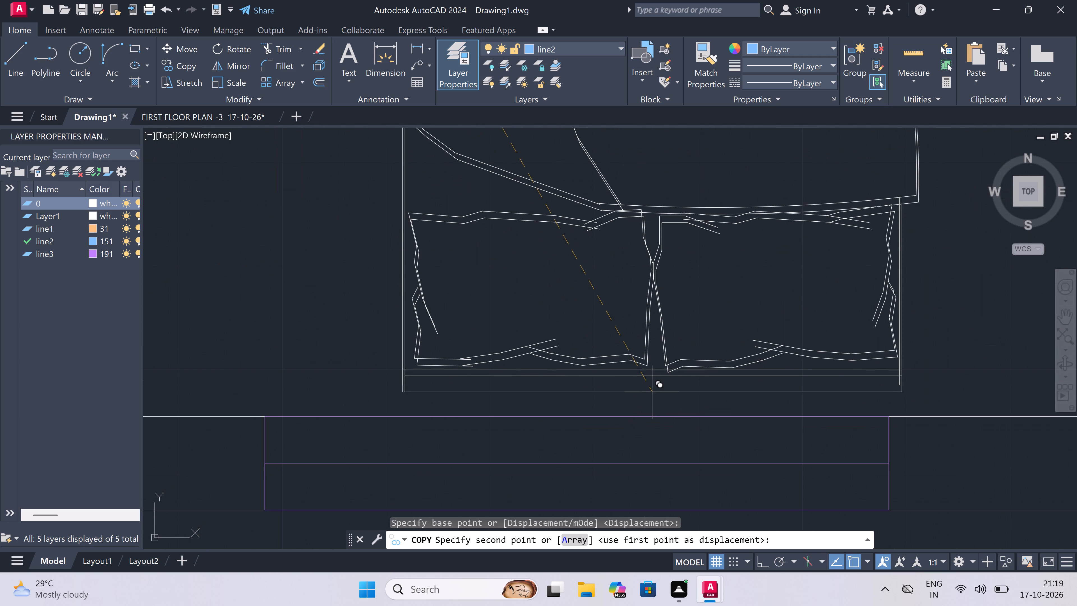
pyautogui.click(659, 406)
# Place another copy of the bed in the southeast BED ROOM, with its headboard beside the south wall window.
pyautogui.scroll(-7, 544, 383)
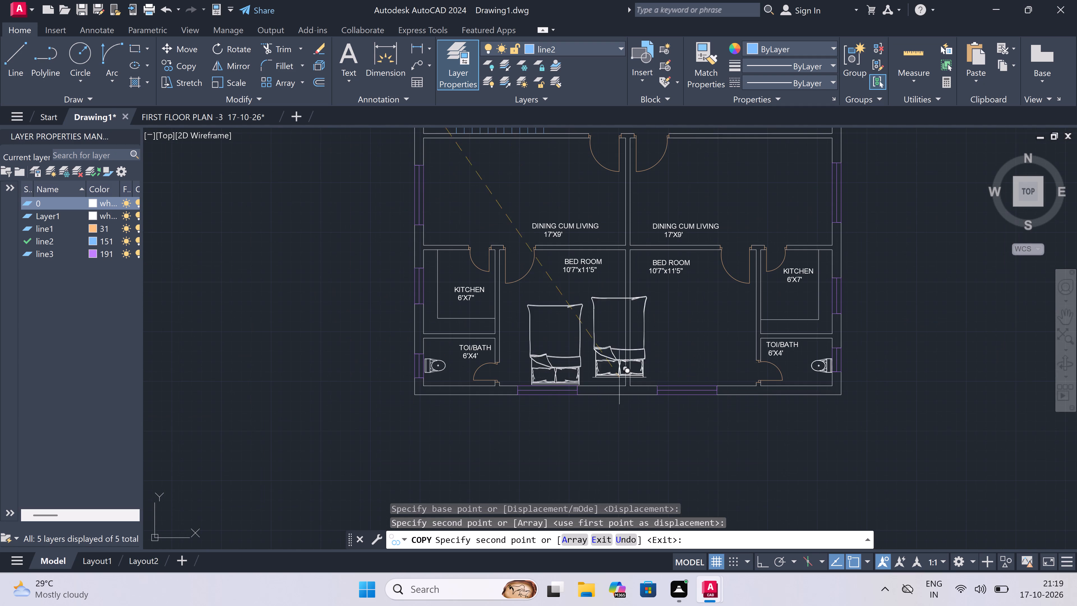
pyautogui.scroll(4, 665, 378)
pyautogui.doubleClick(677, 395)
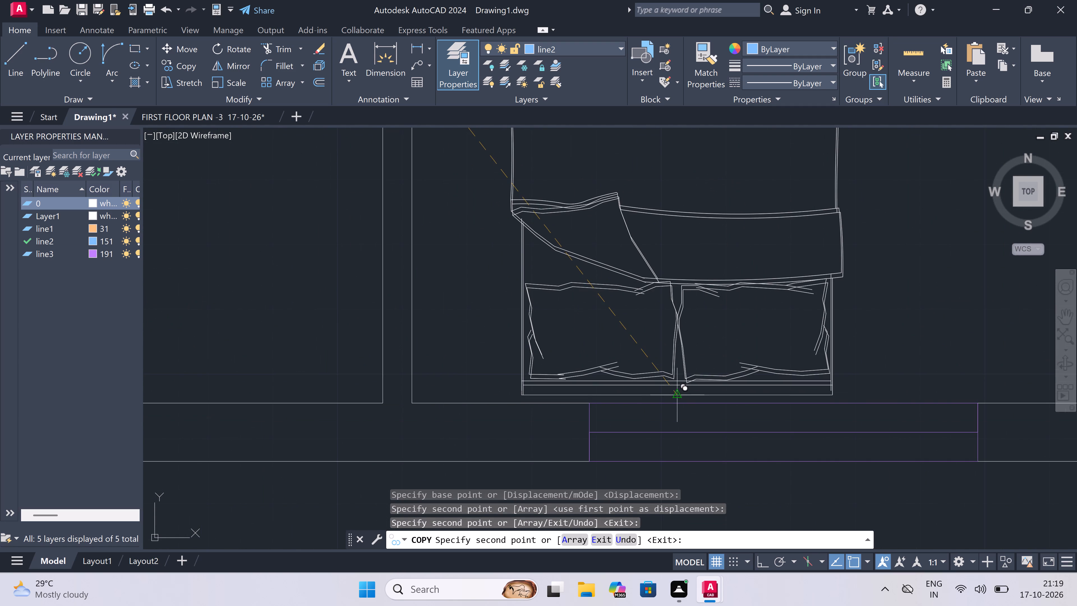
pyautogui.scroll(-8, 632, 413)
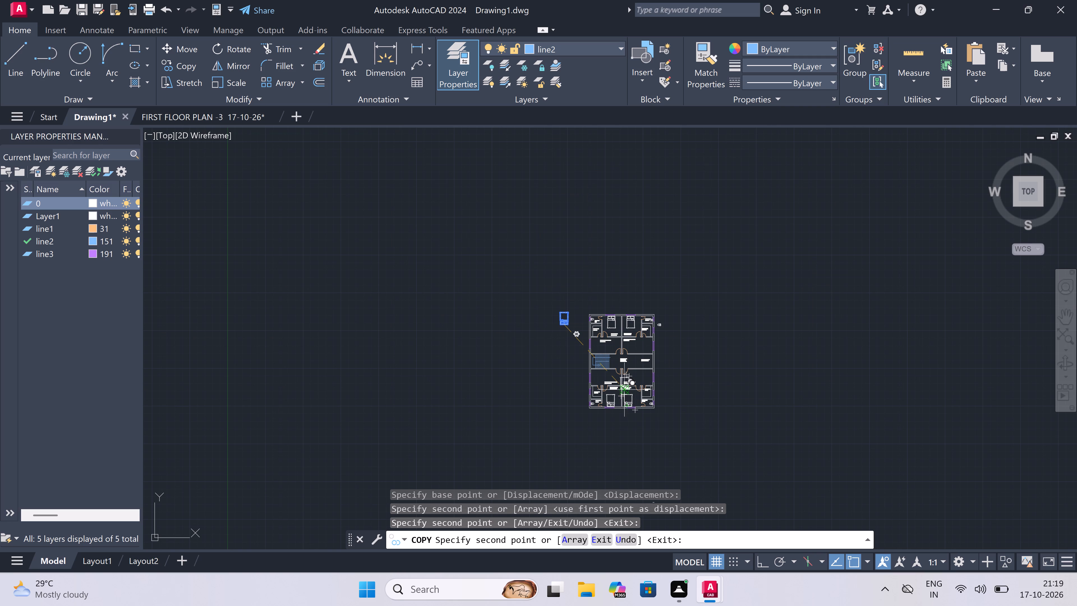
pyautogui.press('Escape')
# Delete the spare toilet outside the east wall and the spare bed west of the plan.
pyautogui.scroll(3, 658, 325)
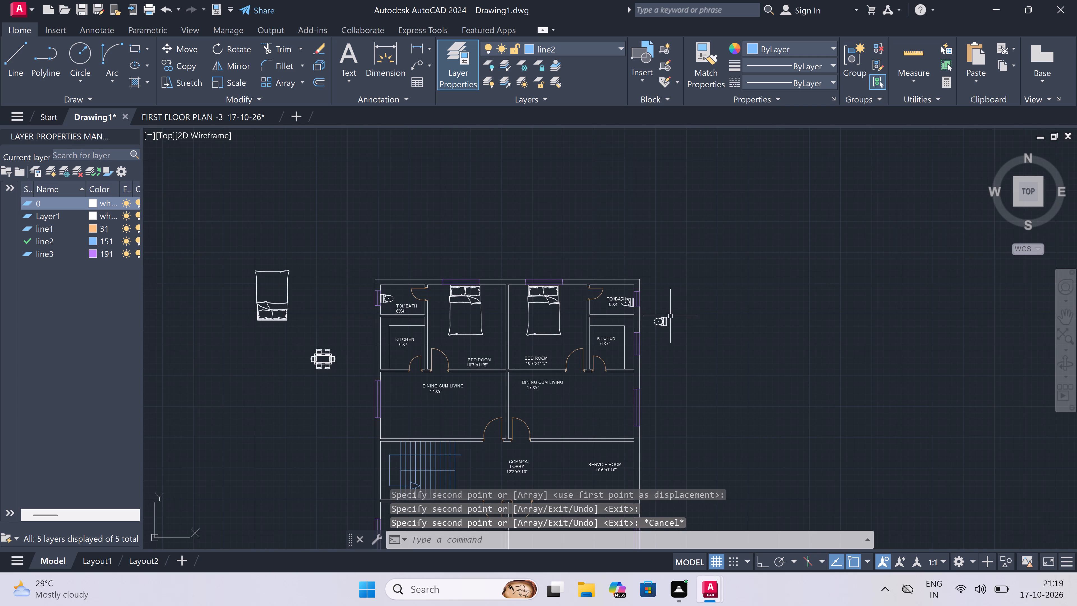
pyautogui.click(674, 312)
pyautogui.click(651, 336)
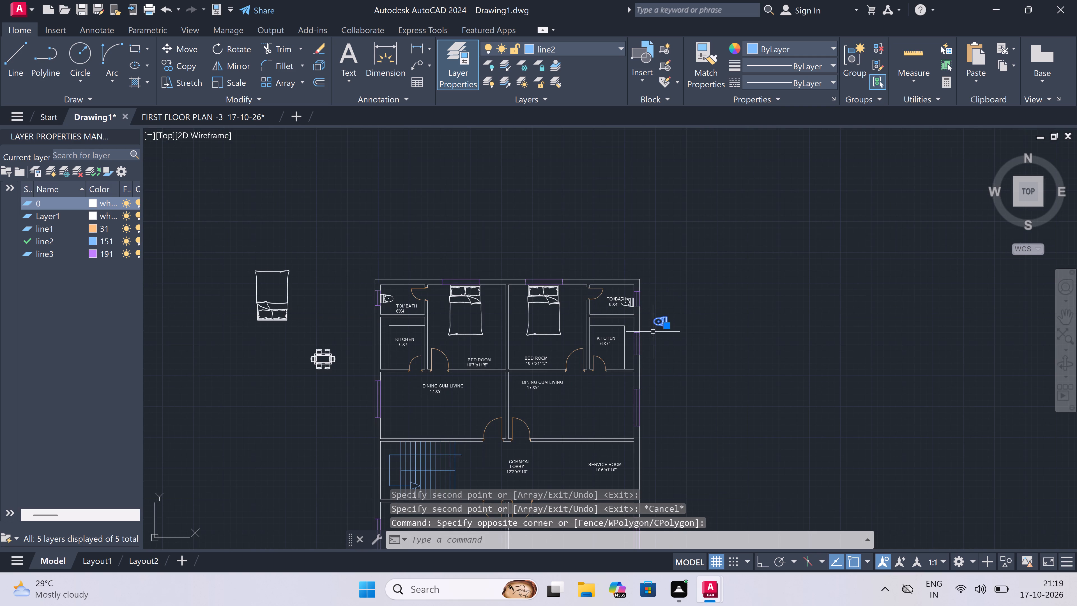
pyautogui.click(312, 234)
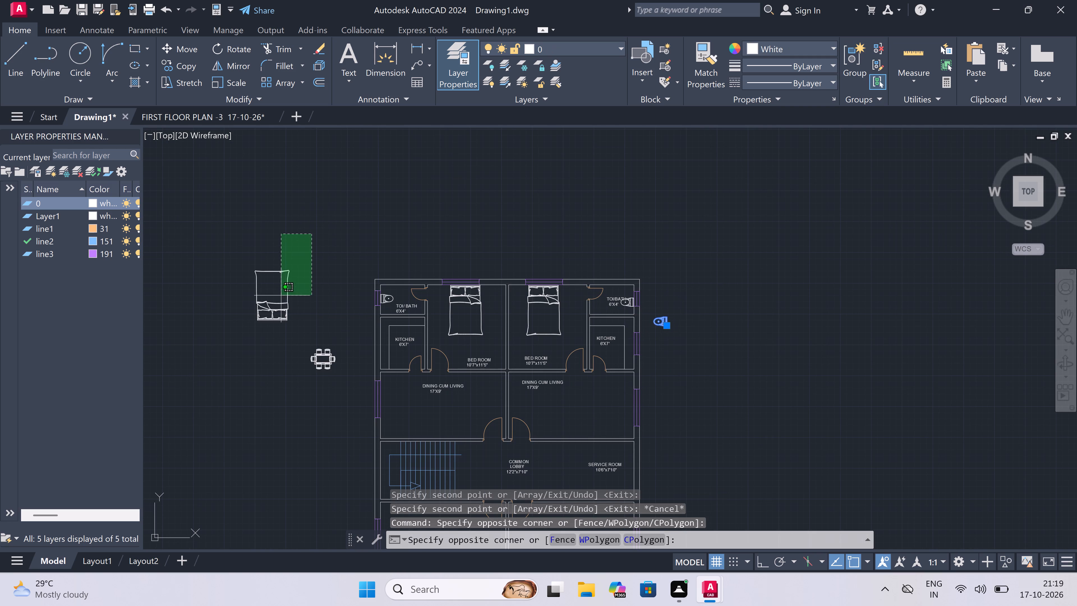
pyautogui.tripleClick(236, 344)
pyautogui.press('Delete')
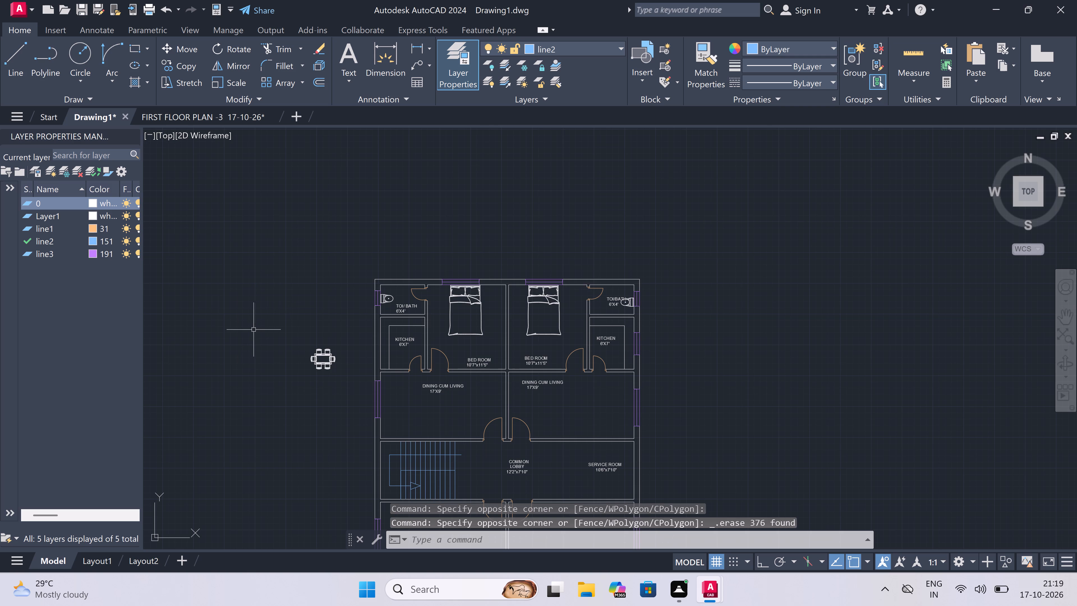
# Copy the dining table set from outside the plan into the northwest DINING CUM LIVING, between its label and the west wall.
pyautogui.click(348, 341)
pyautogui.click(285, 403)
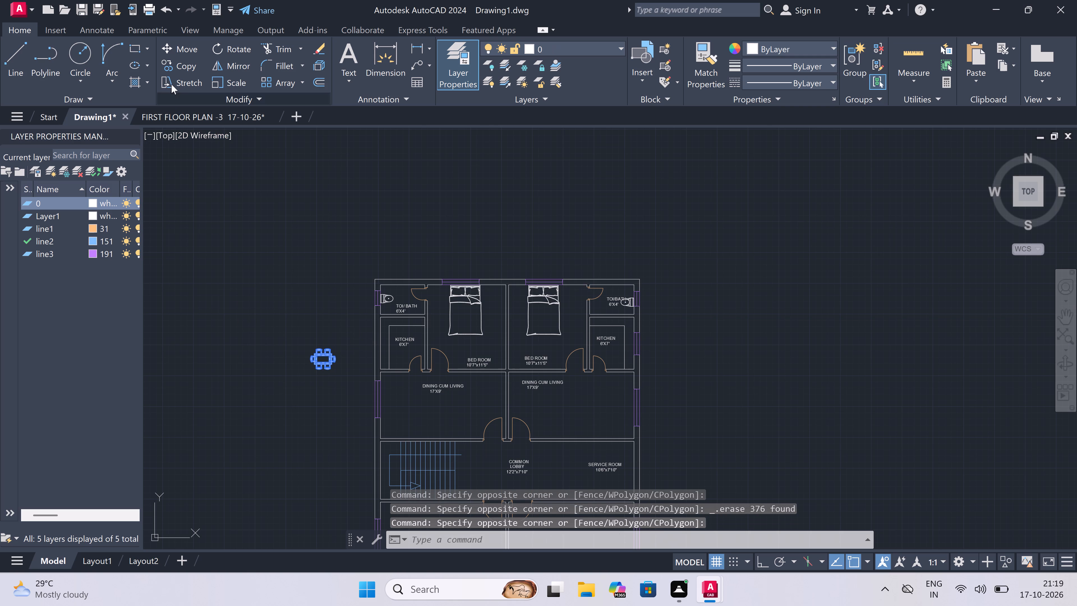
pyautogui.click(190, 65)
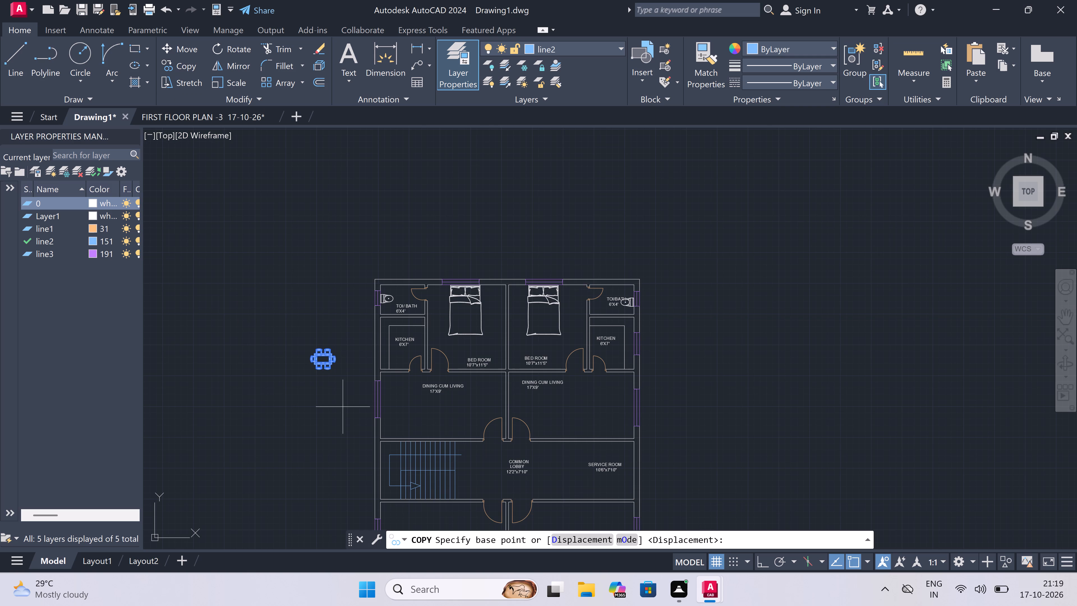
pyautogui.scroll(2, 334, 356)
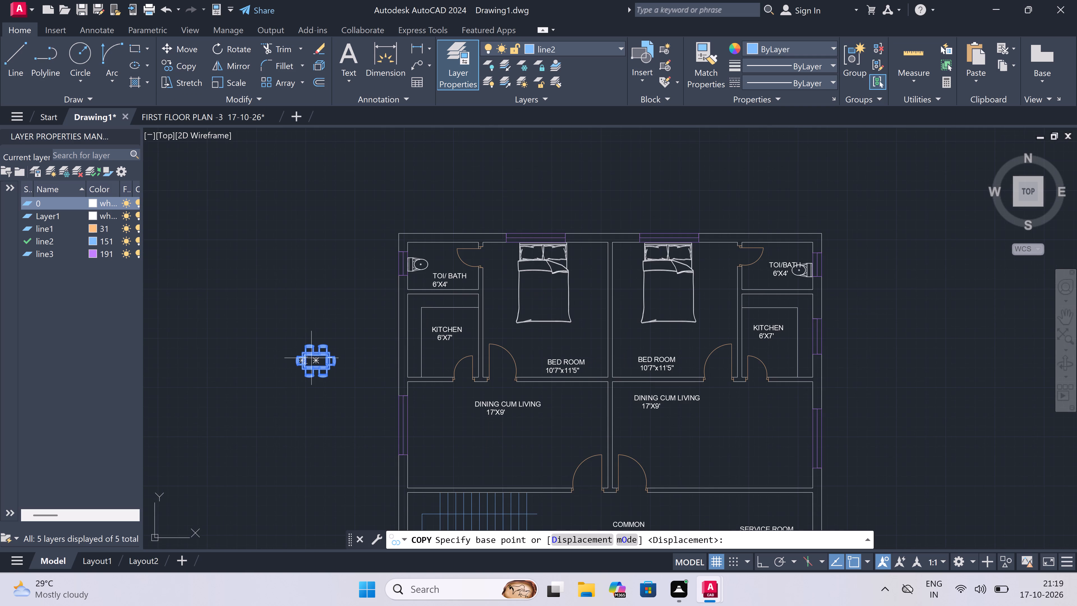
pyautogui.doubleClick(311, 358)
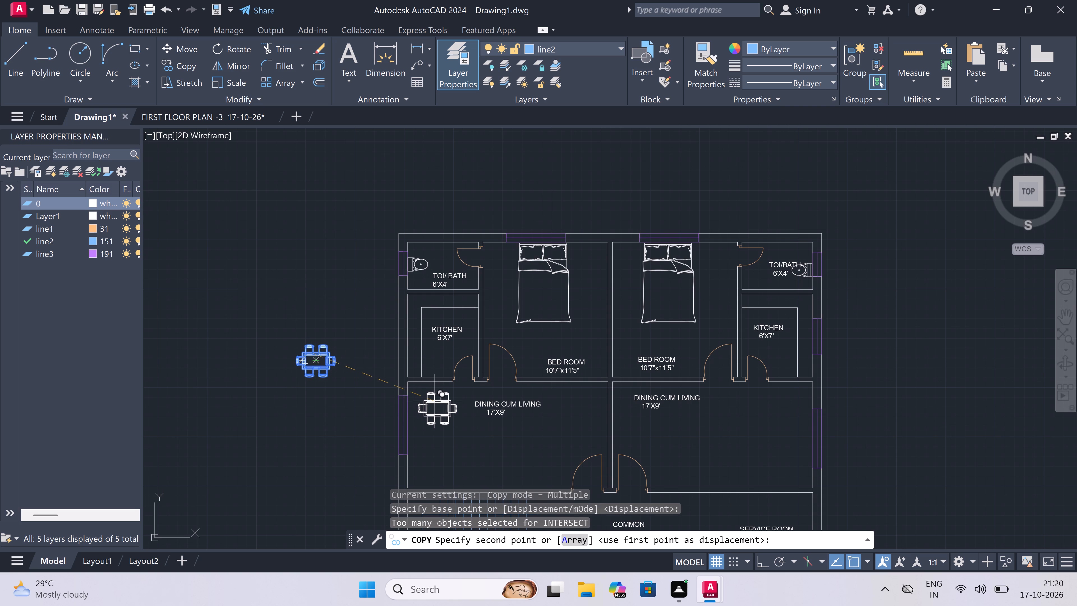
pyautogui.click(434, 401)
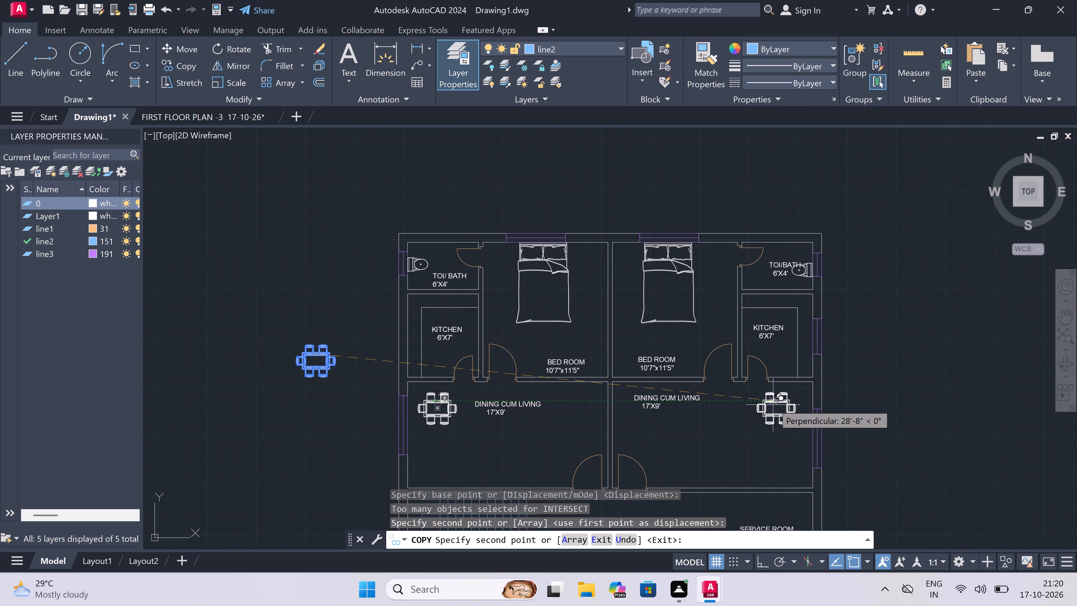
# Place a copy of the dining table set in the northeast DINING CUM LIVING, between its label and the east wall.
pyautogui.click(777, 404)
# Place another copy of the dining table set in the southwest DINING CUM LIVING, beside the west wall window.
pyautogui.scroll(-4, 528, 305)
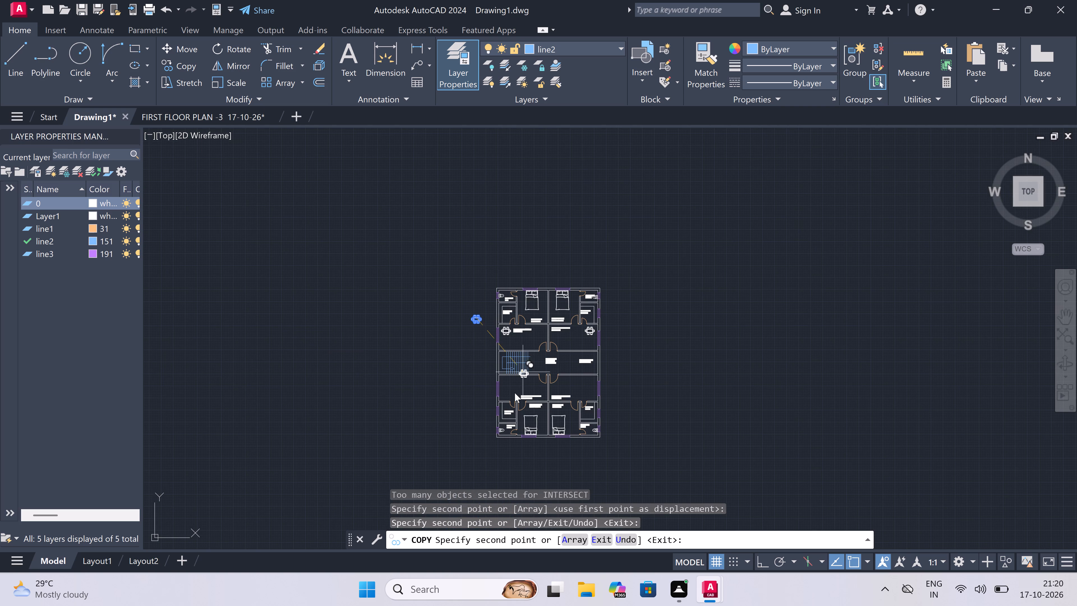
pyautogui.scroll(3, 0, 0)
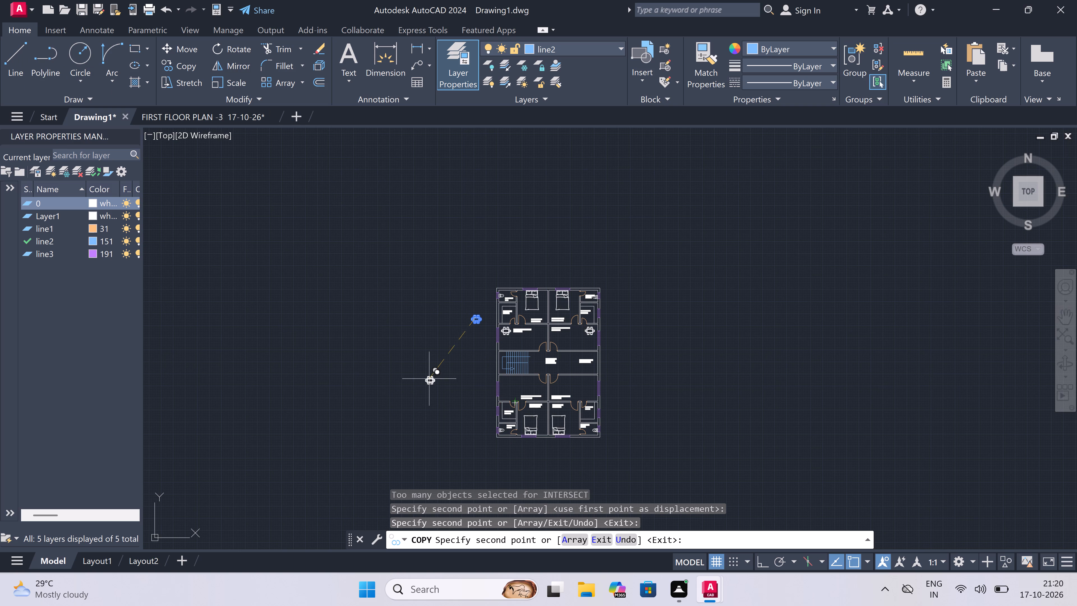
pyautogui.scroll(4, 480, 398)
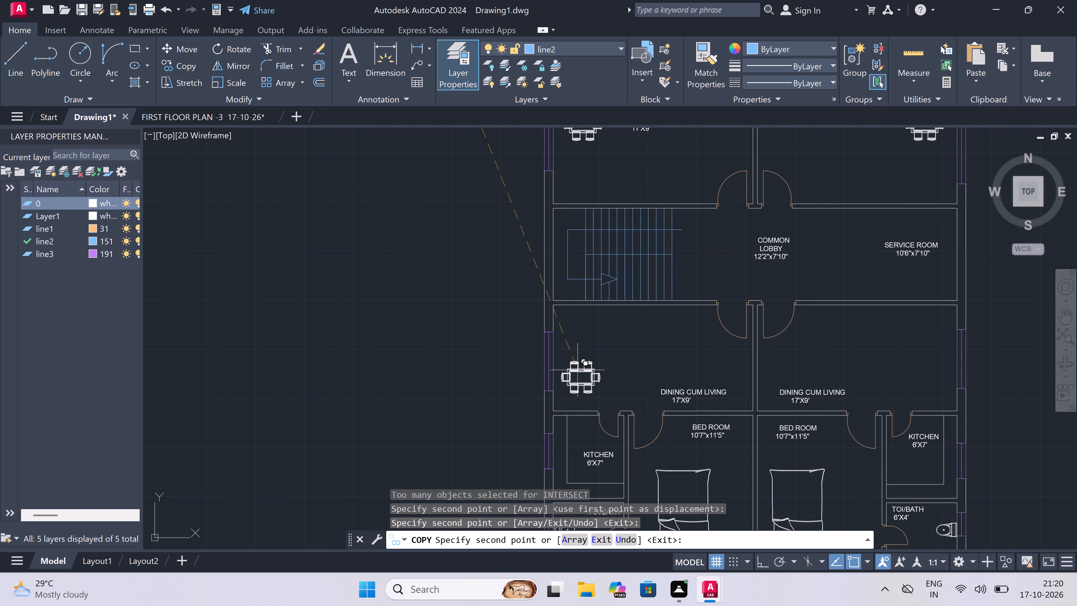
pyautogui.scroll(3, 581, 379)
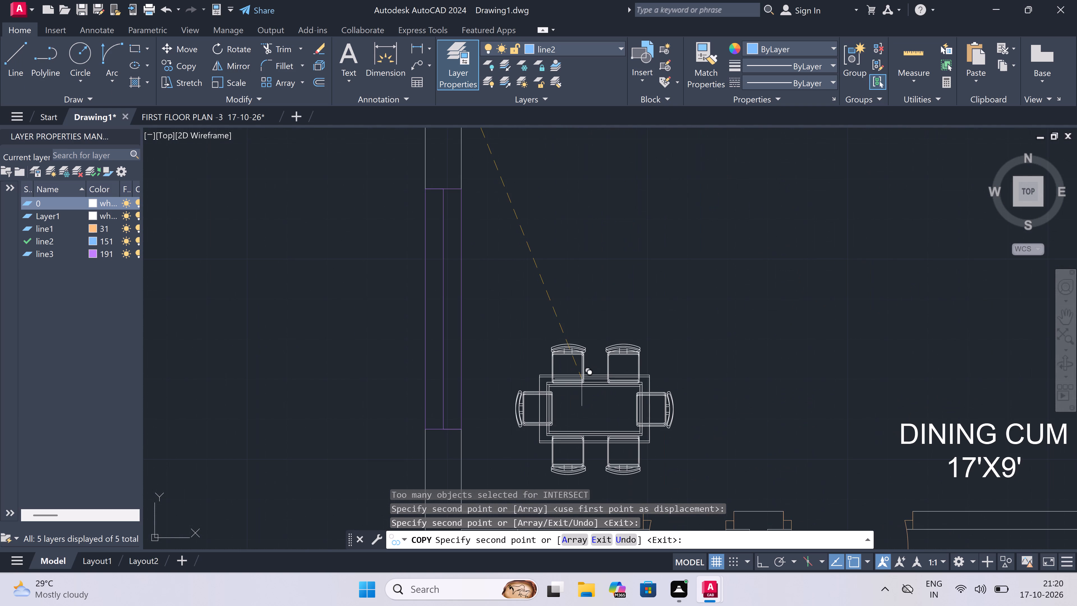
pyautogui.tripleClick(582, 378)
# Place the last dining table set copy in the southeast DINING CUM LIVING, beside the east wall window, and finish copying.
pyautogui.scroll(-5, 521, 381)
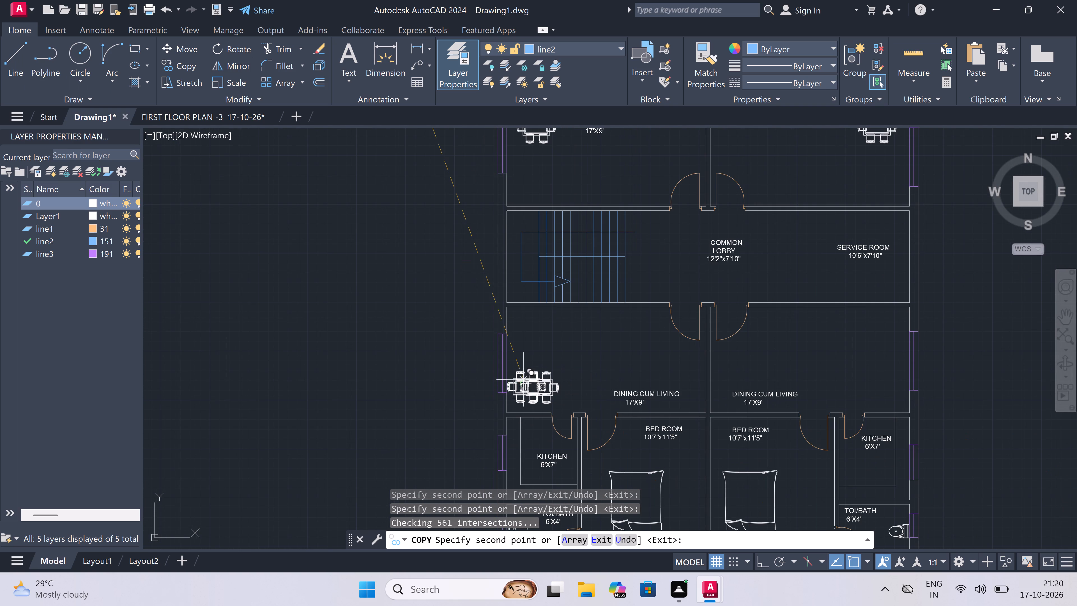
pyautogui.scroll(2, 862, 371)
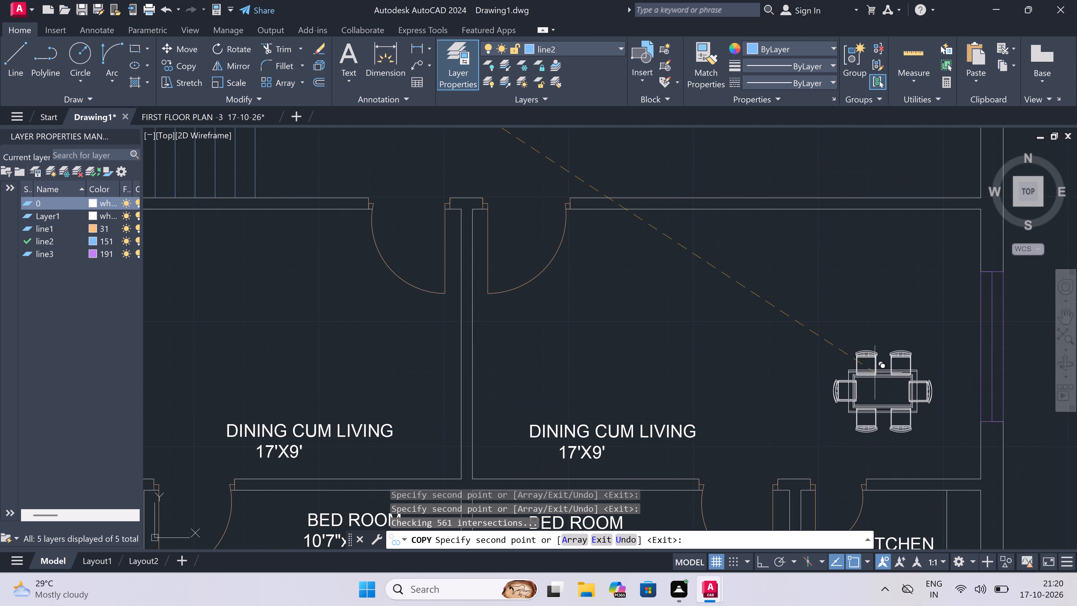
pyautogui.tripleClick(911, 377)
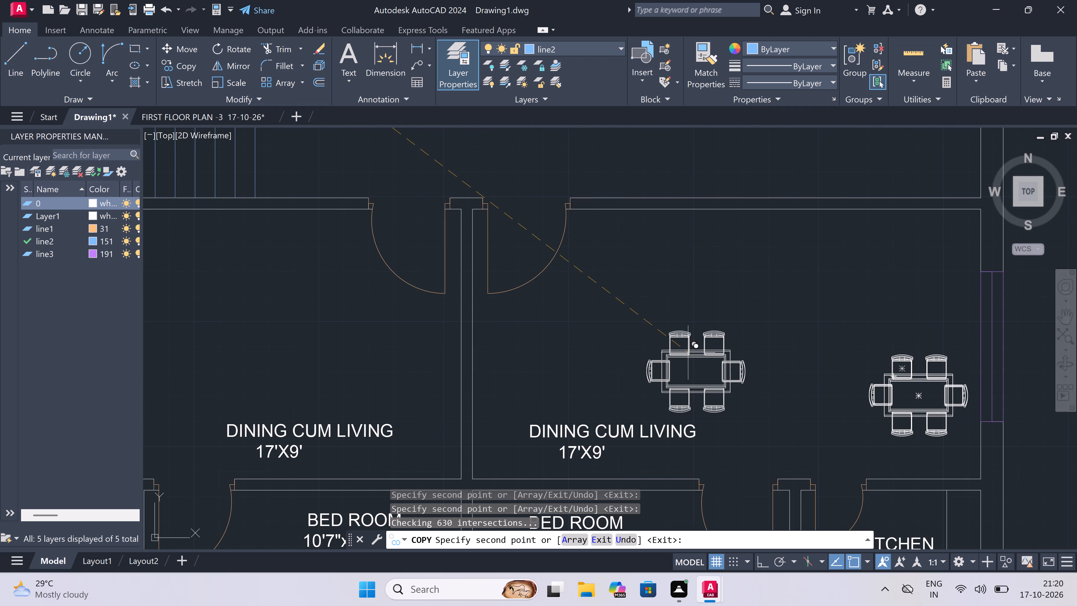
pyautogui.press('Escape')
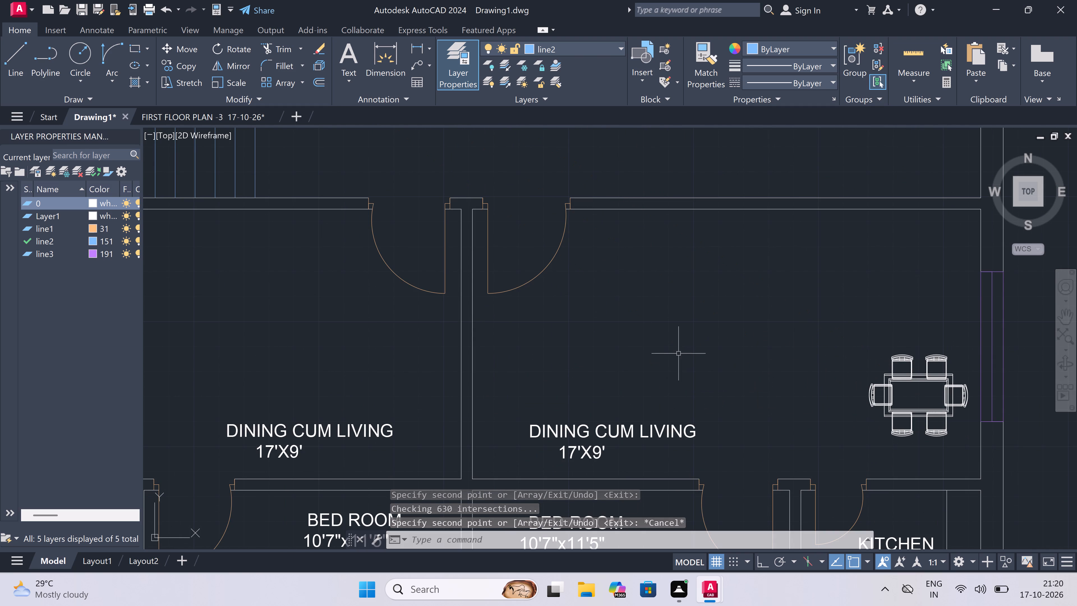
# Delete the spare dining table set lying west of the plan.
pyautogui.scroll(-4, 441, 329)
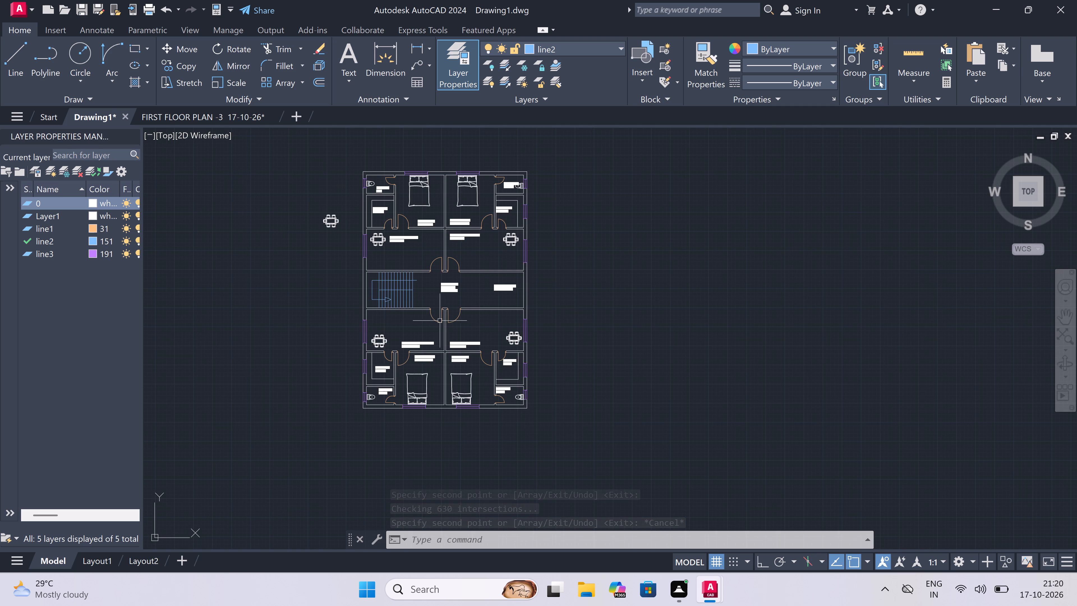
pyautogui.scroll(1, 354, 197)
pyautogui.click(354, 197)
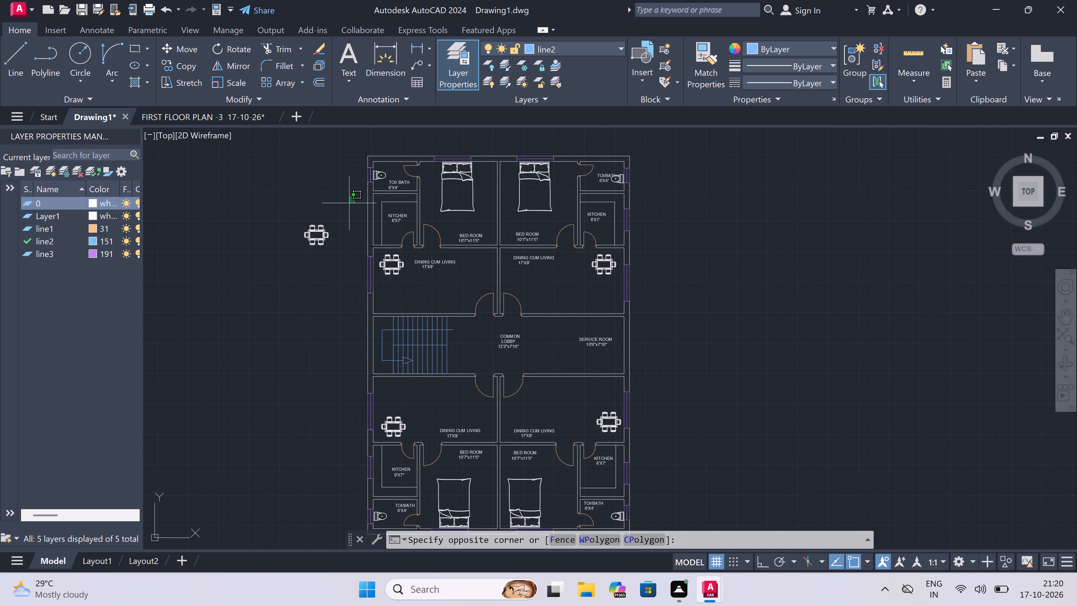
pyautogui.doubleClick(249, 291)
pyautogui.press('Delete')
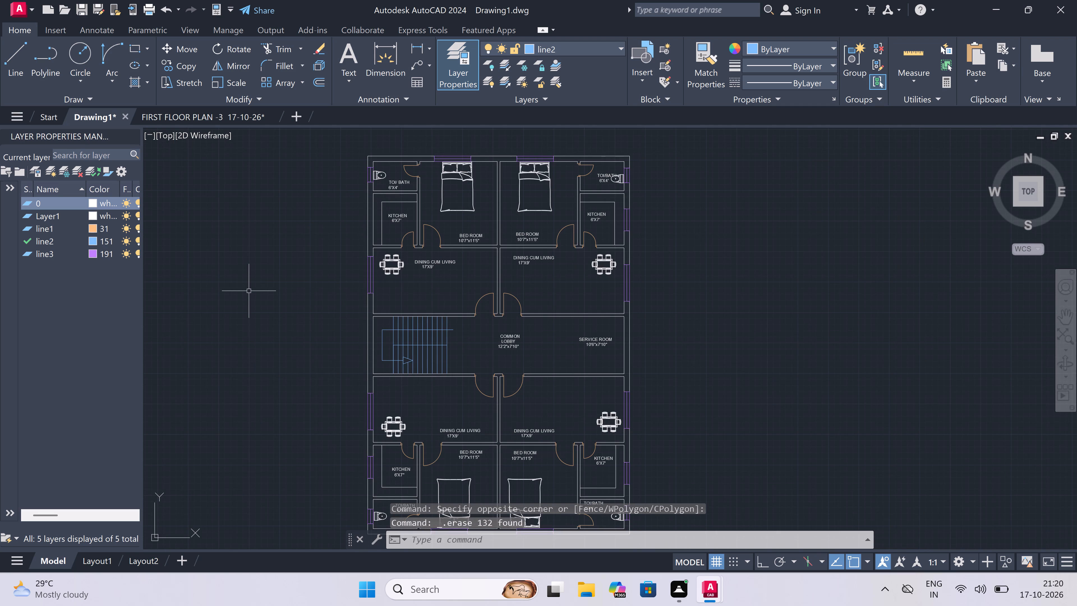
# Hatch the north wall between the bedroom windows, with its connected central partition, and the northeast corner wall using ANSI32 in colour 88,186,72.
pyautogui.write('h')
pyautogui.press('space')
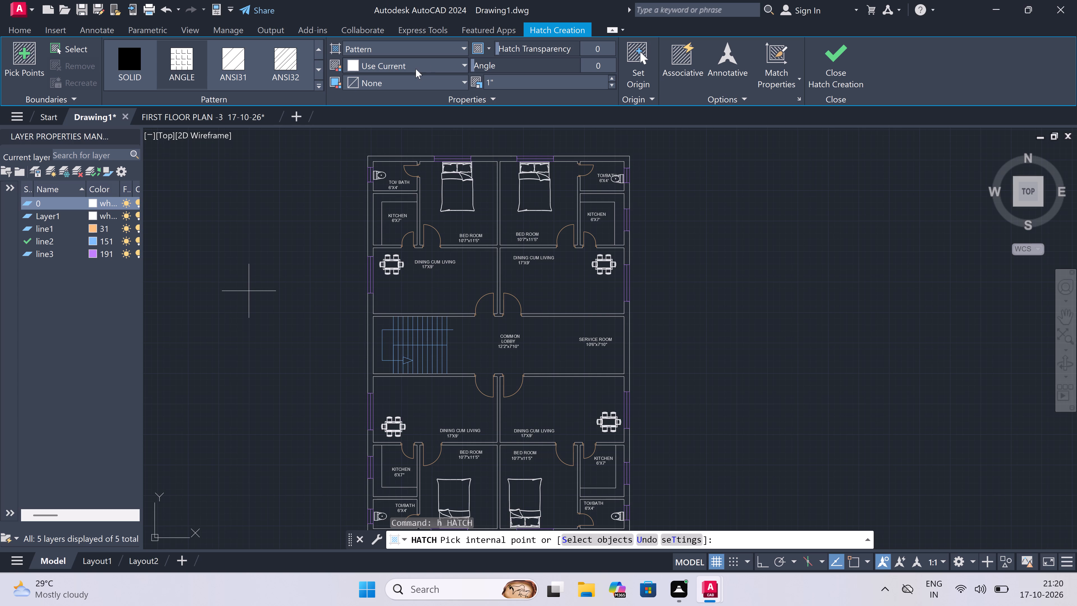
pyautogui.click(417, 70)
pyautogui.doubleClick(416, 60)
pyautogui.click(416, 60)
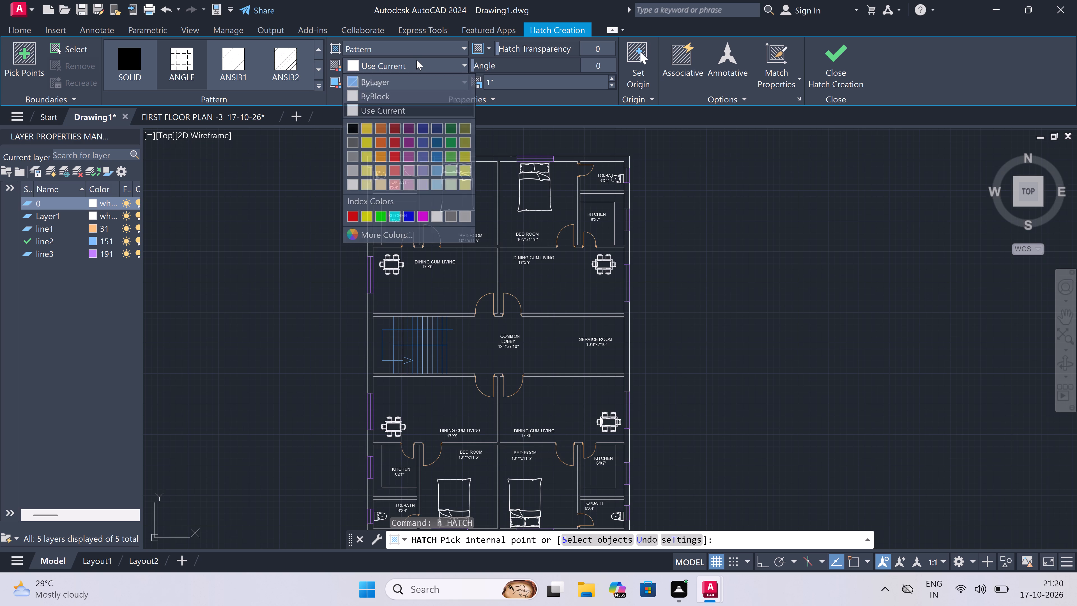
pyautogui.click(452, 156)
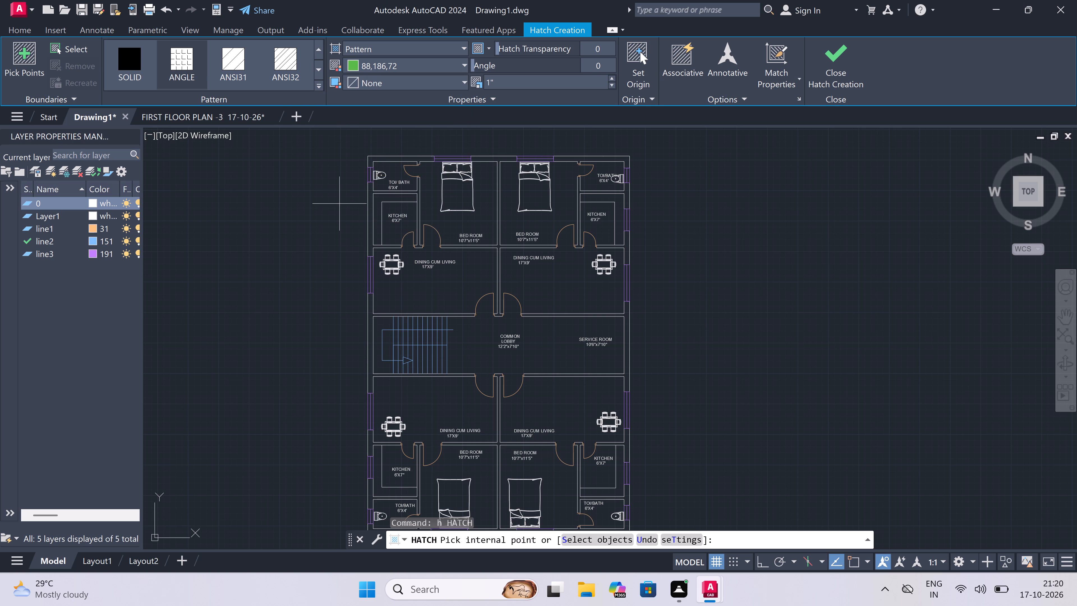
pyautogui.doubleClick(295, 64)
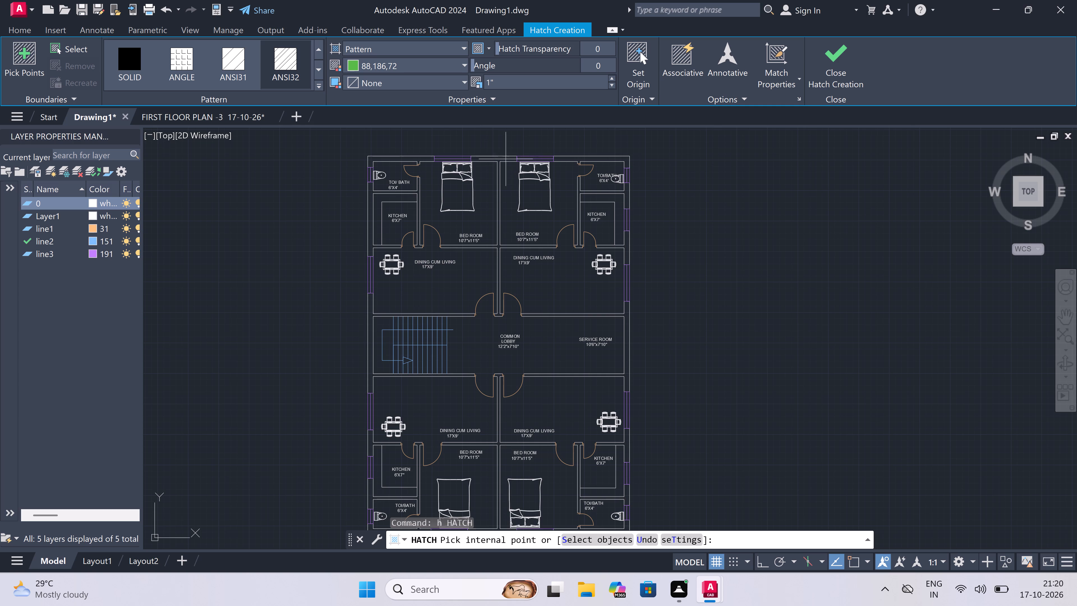
pyautogui.click(495, 158)
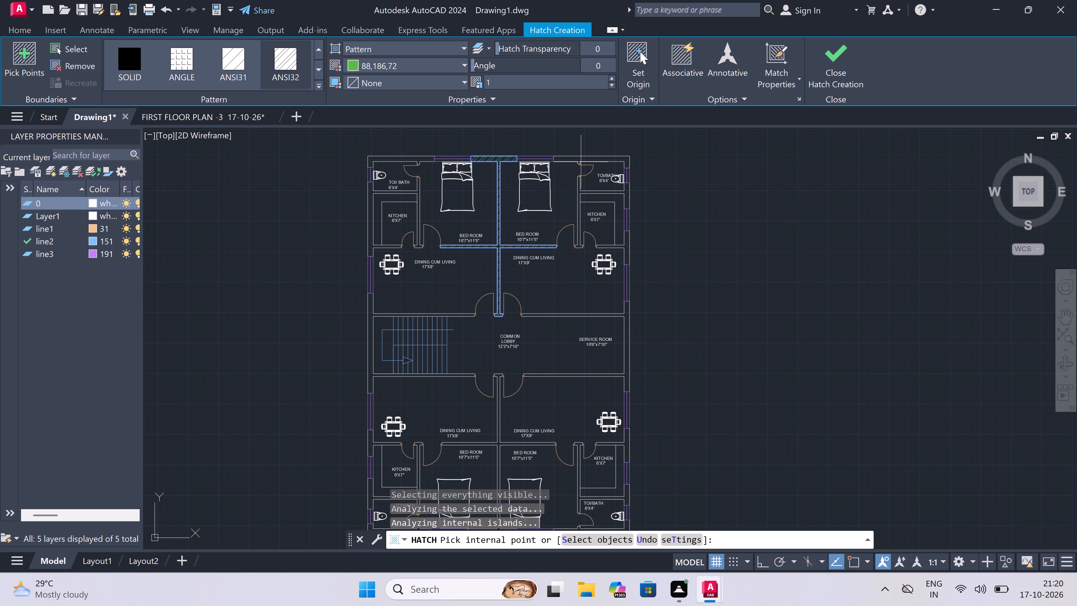
pyautogui.click(587, 158)
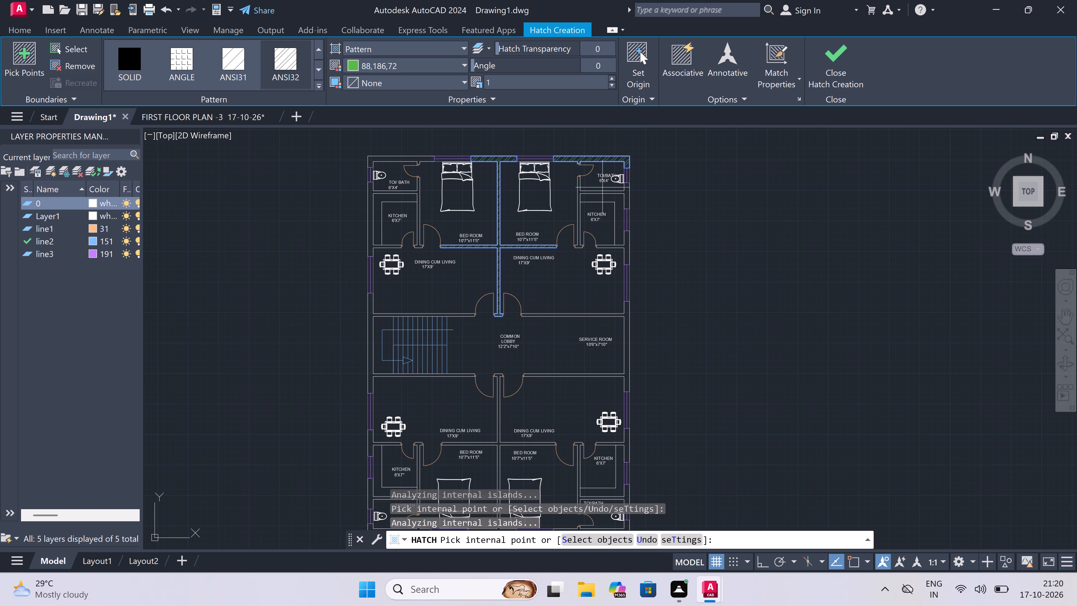
# Add the northeast toilet and kitchen walls, the east wall between windows, and the walls around the SERVICE ROOM to the hatch.
pyautogui.scroll(4, 604, 190)
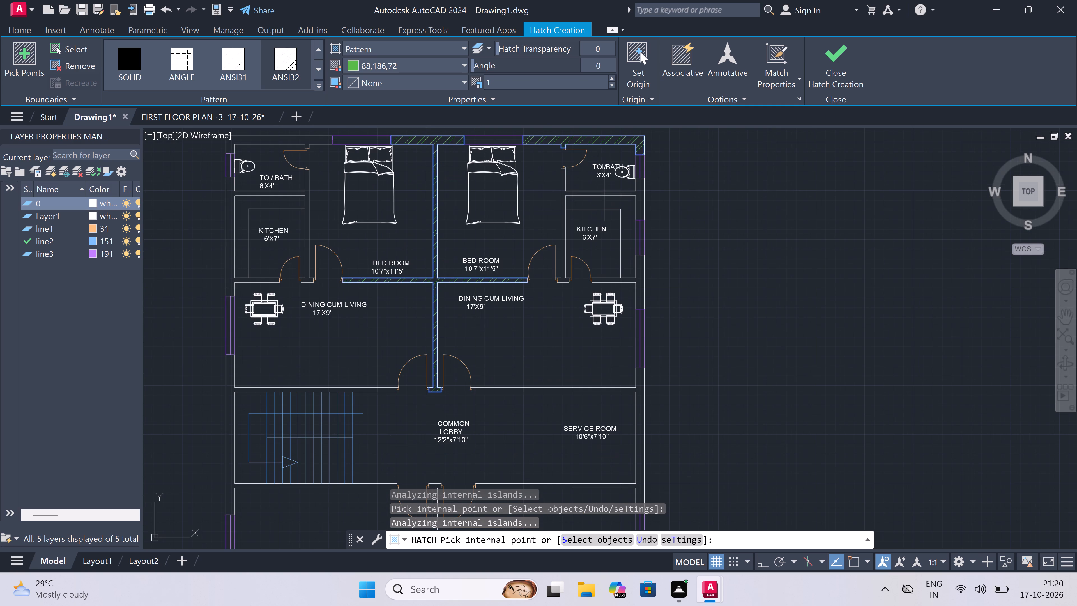
pyautogui.doubleClick(604, 193)
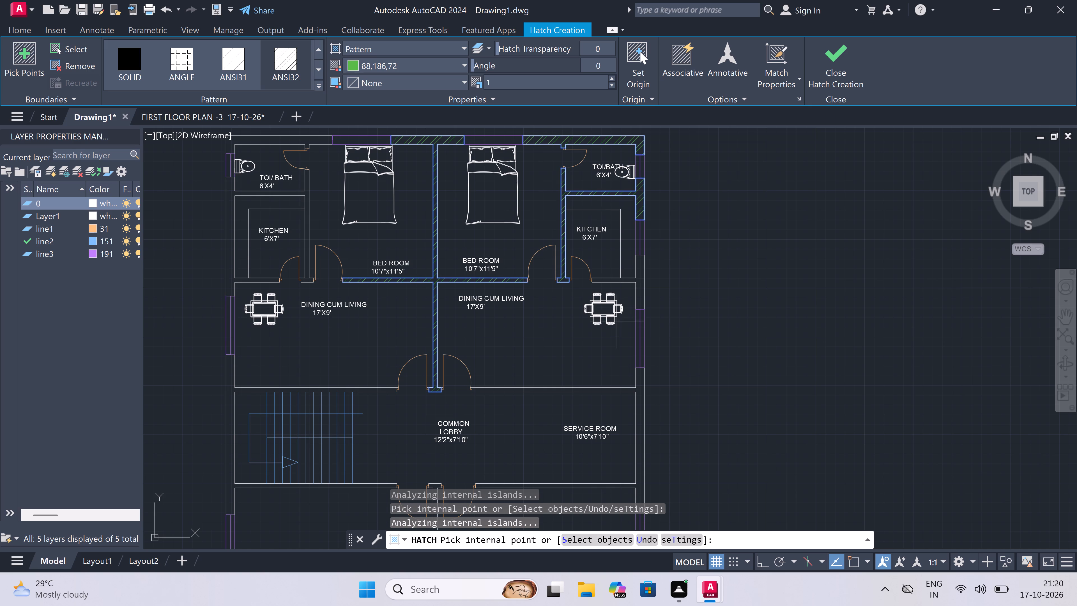
pyautogui.click(639, 291)
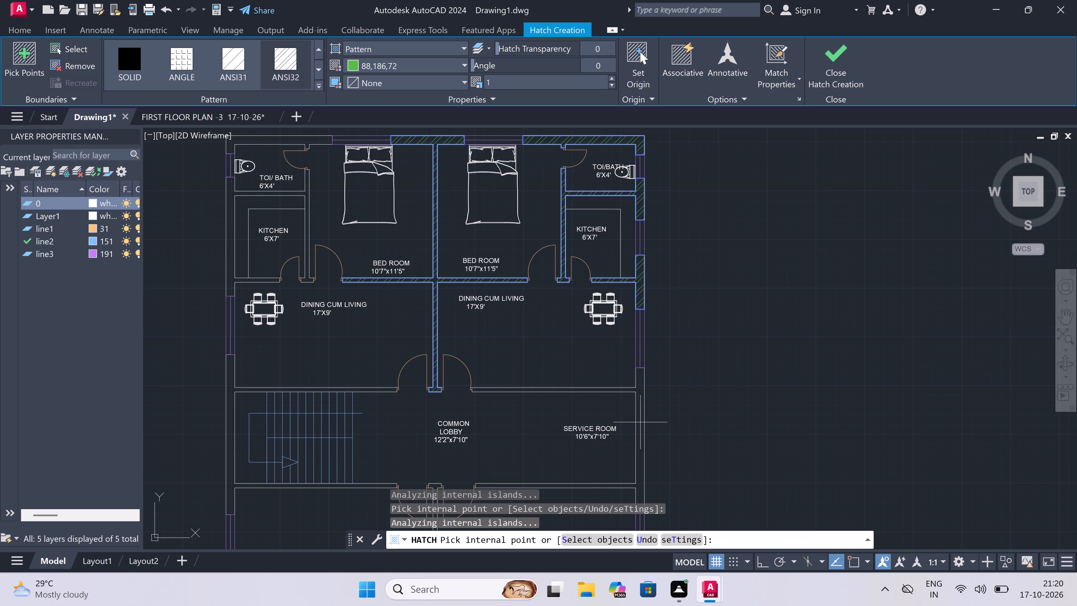
pyautogui.doubleClick(640, 422)
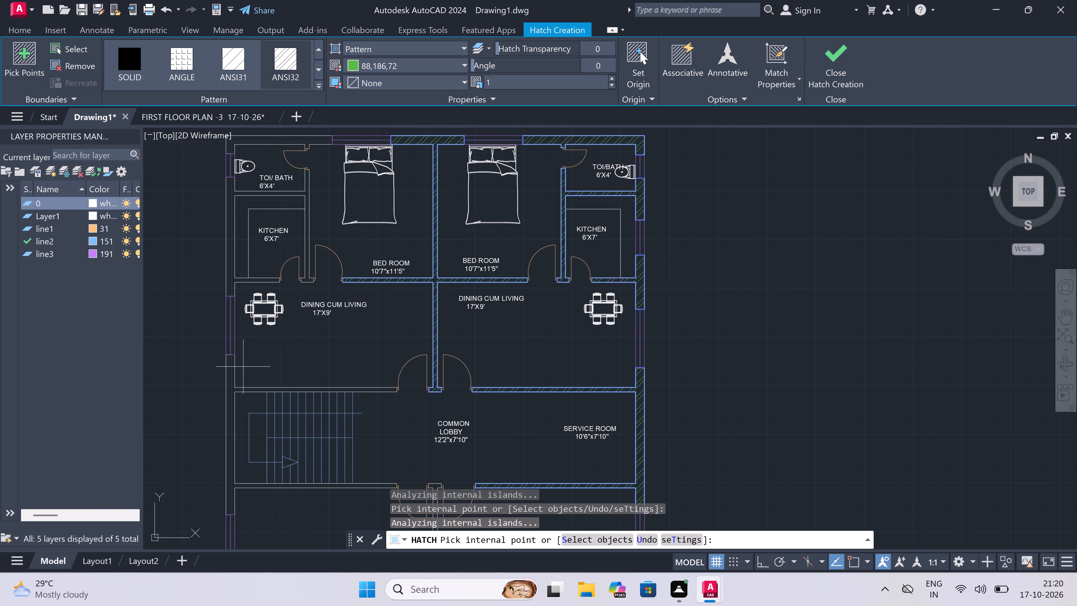
# Hatch the west wall beside the staircase, the northwest kitchen's outer wall and the north wall at the northwest corner.
pyautogui.doubleClick(236, 397)
pyautogui.hotkey('ctrl', 'z')
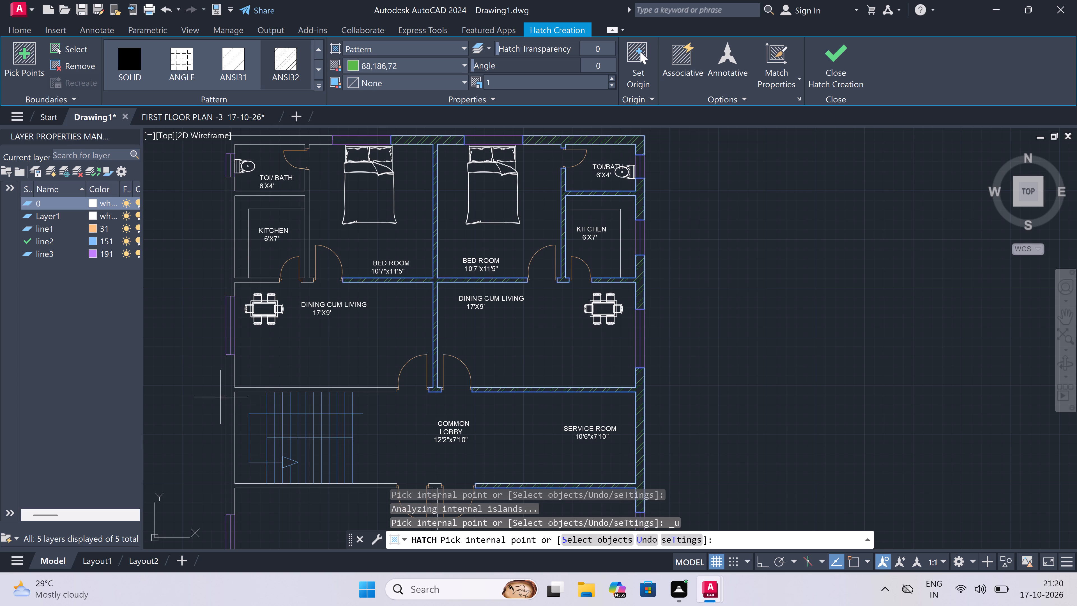
pyautogui.click(230, 396)
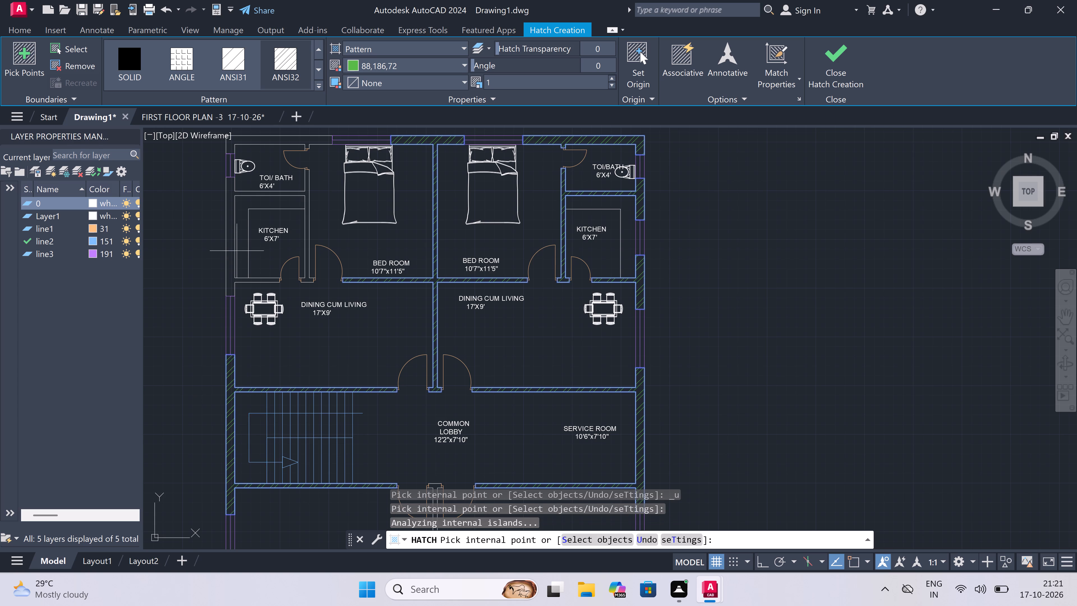
pyautogui.click(230, 251)
pyautogui.scroll(-3, 335, 306)
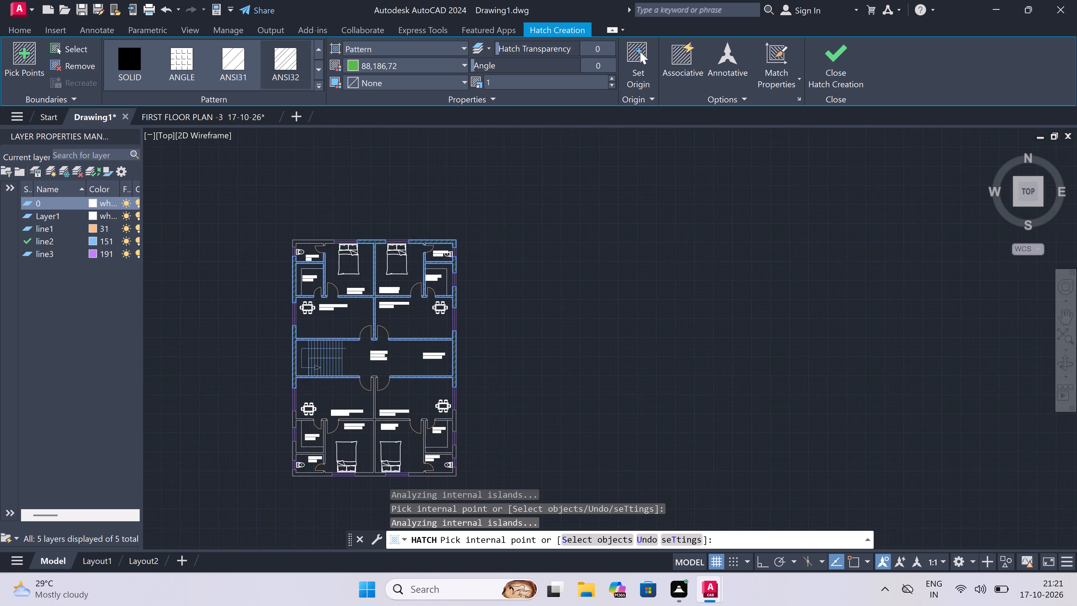
pyautogui.scroll(4, 318, 263)
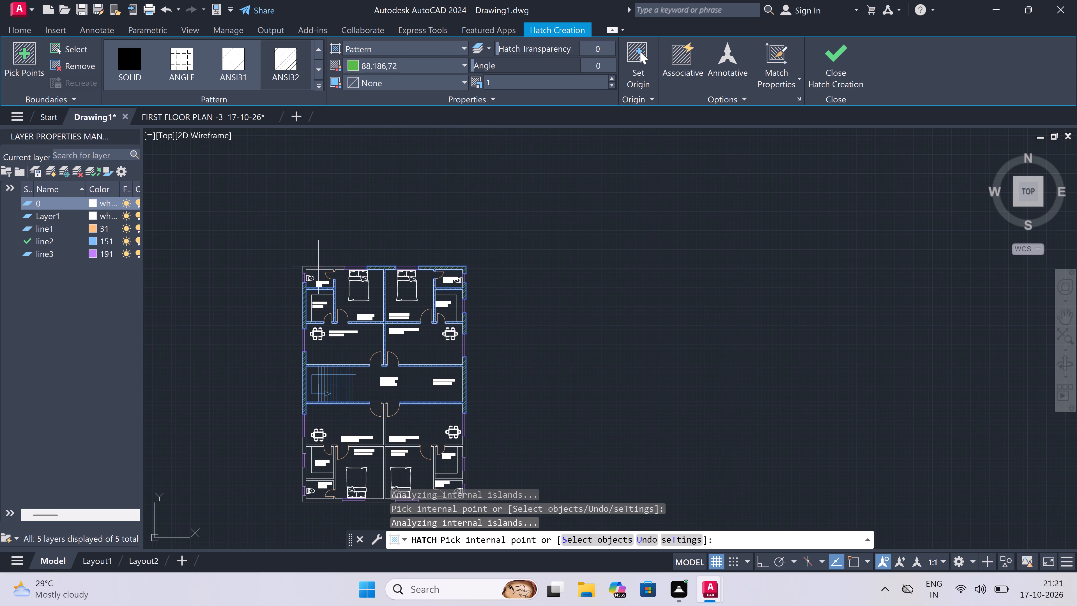
pyautogui.click(318, 267)
# Hatch the southwest apartment's corner, toilet and kitchen walls, and the central partition between the two southern apartments.
pyautogui.scroll(-4, 318, 262)
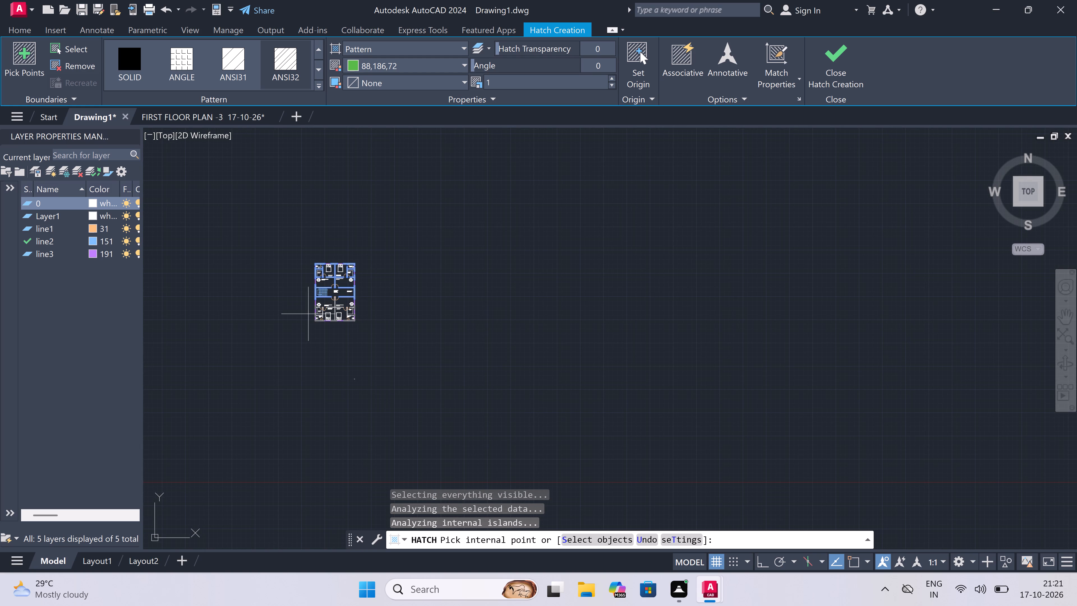
pyautogui.scroll(4, 312, 320)
pyautogui.scroll(3, 335, 319)
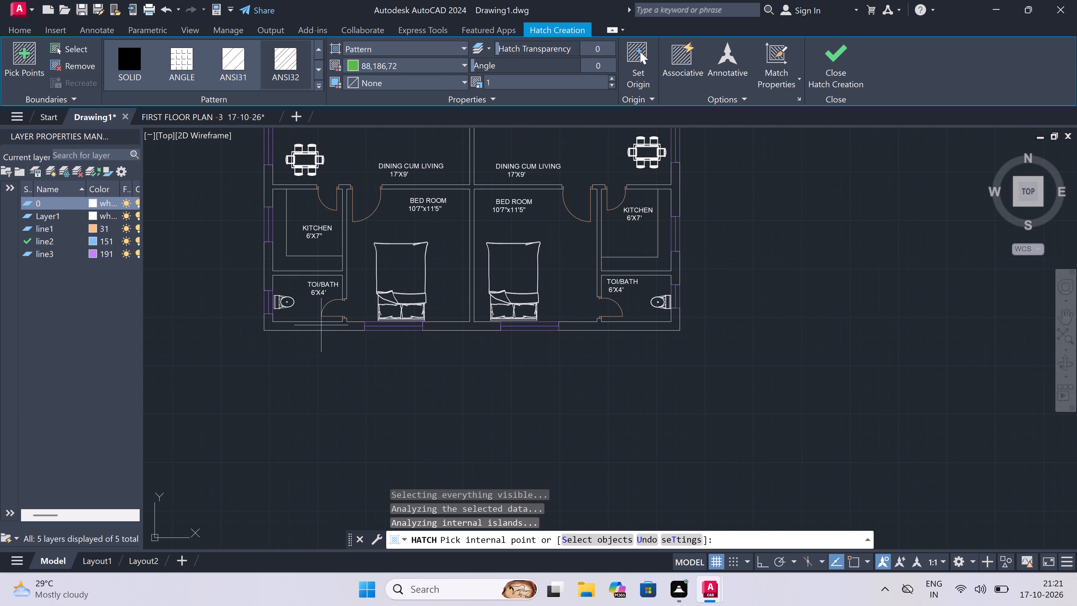
pyautogui.click(319, 325)
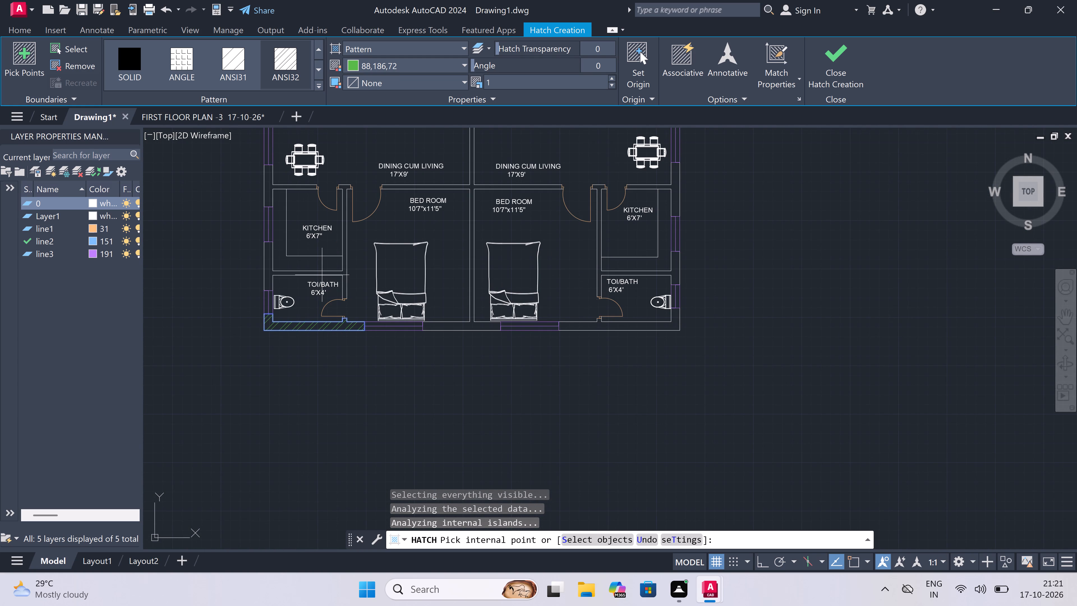
pyautogui.click(321, 272)
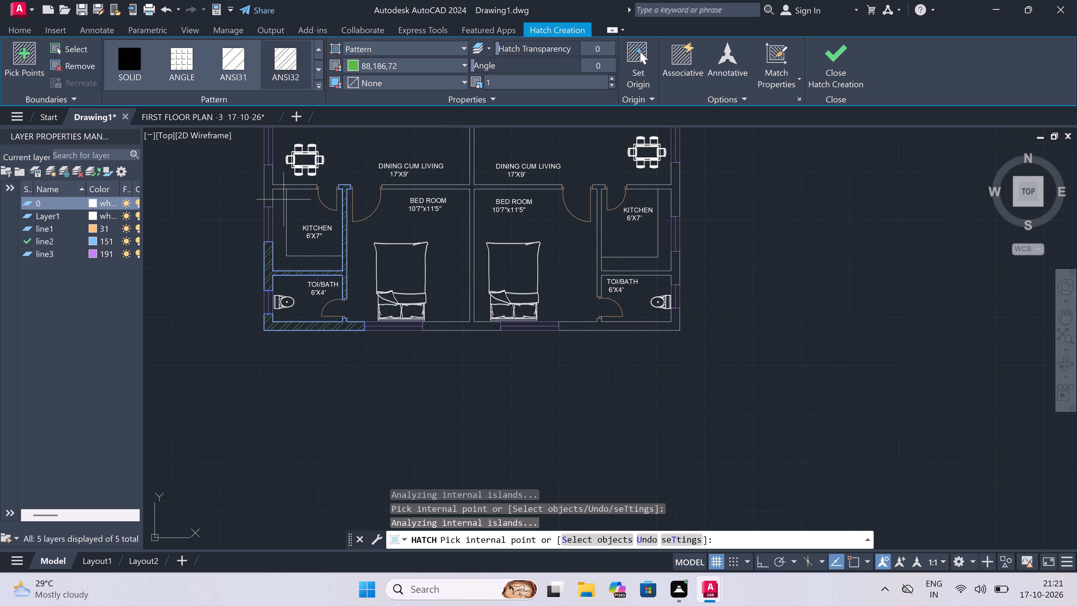
pyautogui.click(270, 182)
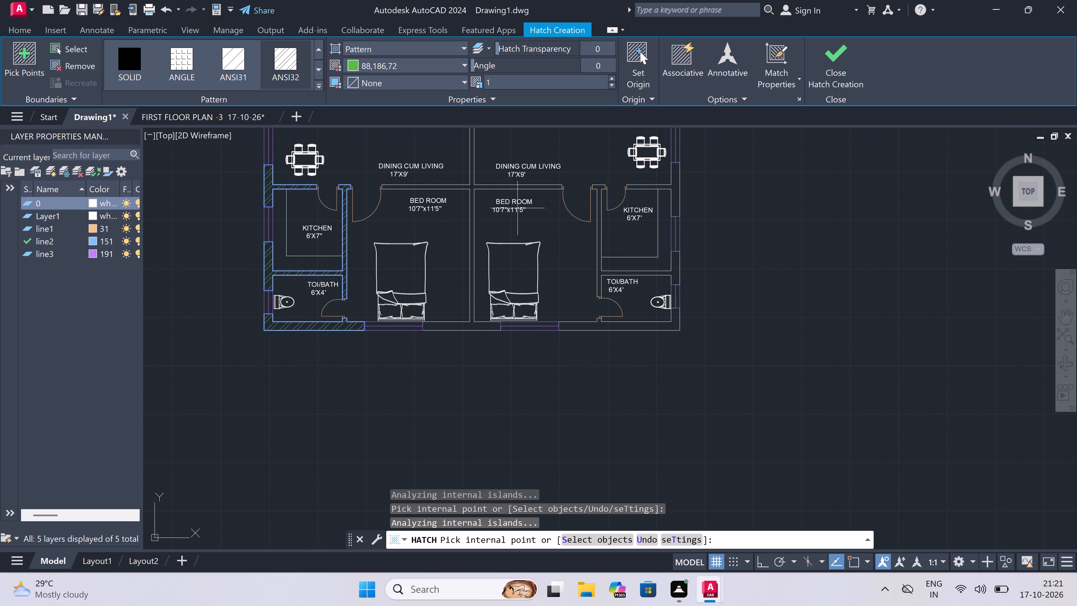
pyautogui.doubleClick(473, 187)
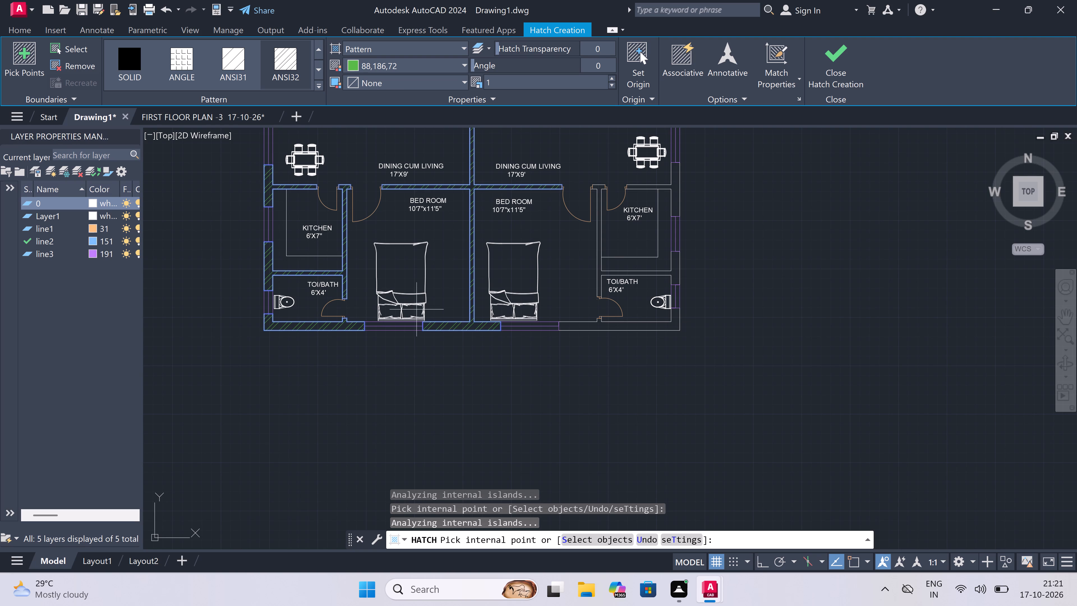
# Hatch the southeast apartment's outer, kitchen, toilet and south walls, and finish the wall hatch.
pyautogui.scroll(-3, 415, 313)
pyautogui.scroll(2, 448, 272)
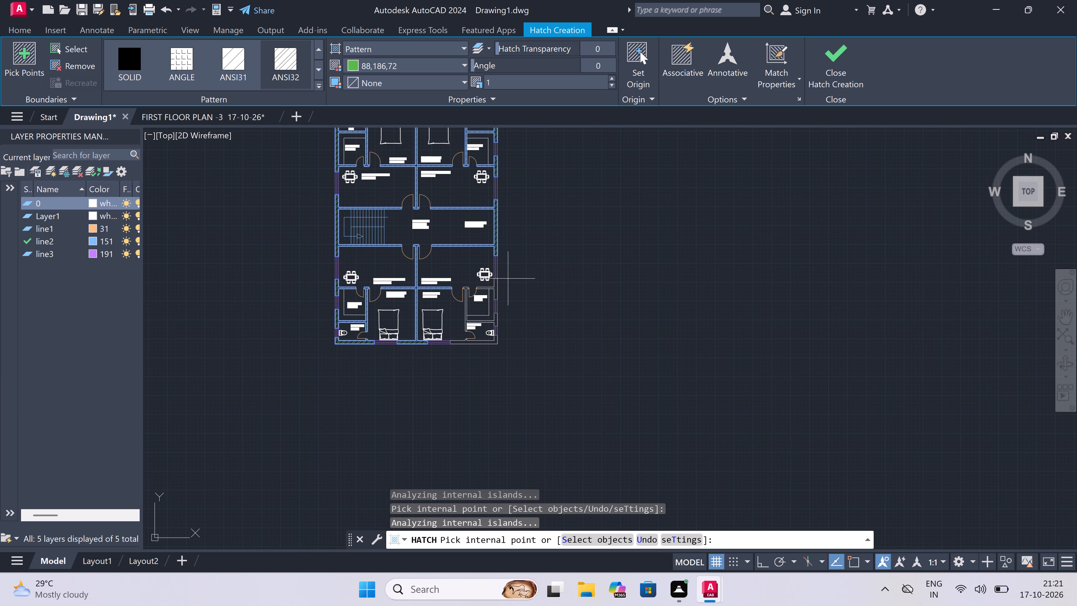
pyautogui.scroll(3, 485, 288)
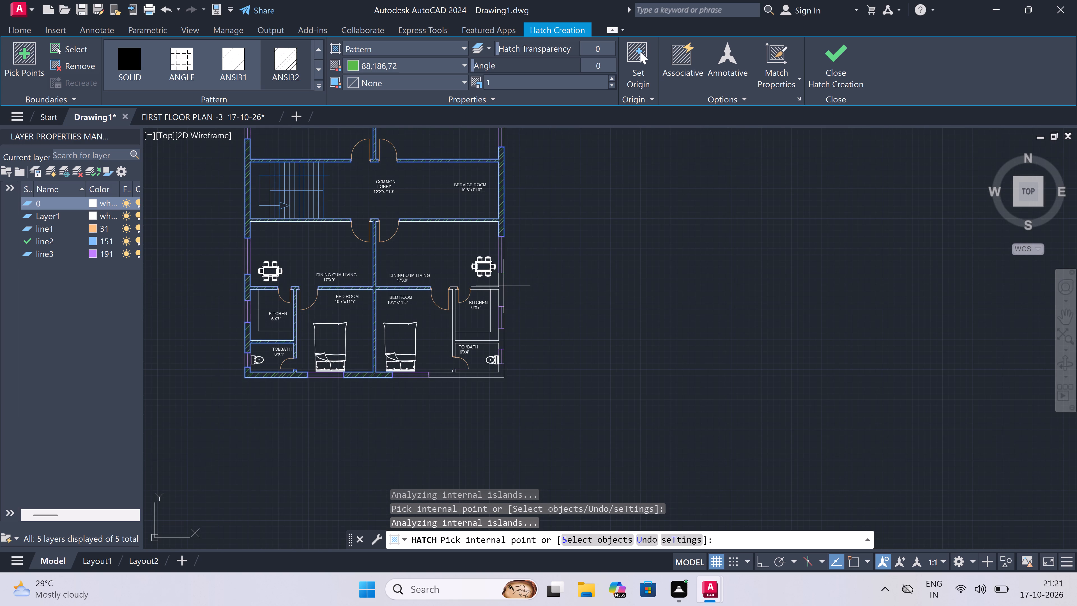
pyautogui.doubleClick(501, 288)
pyautogui.scroll(2, 503, 351)
pyautogui.doubleClick(501, 331)
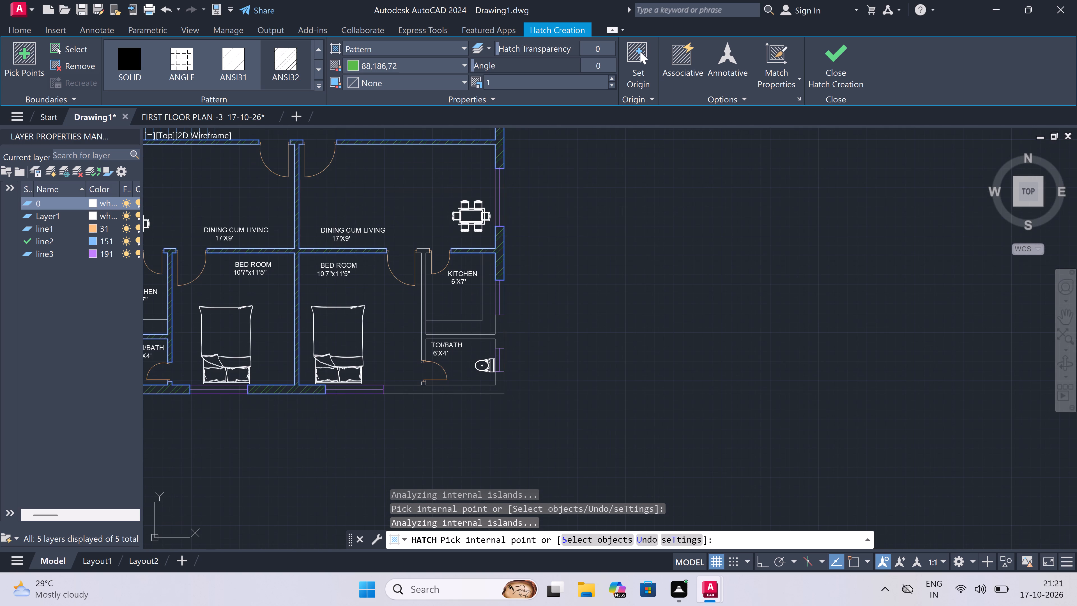
pyautogui.click(441, 389)
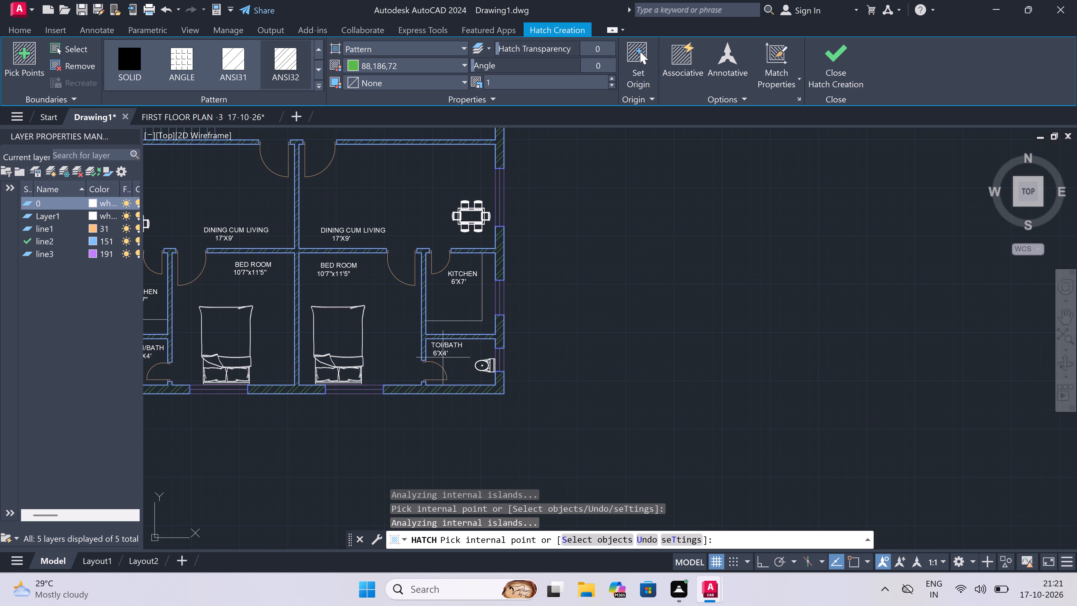
pyautogui.scroll(-5, 445, 322)
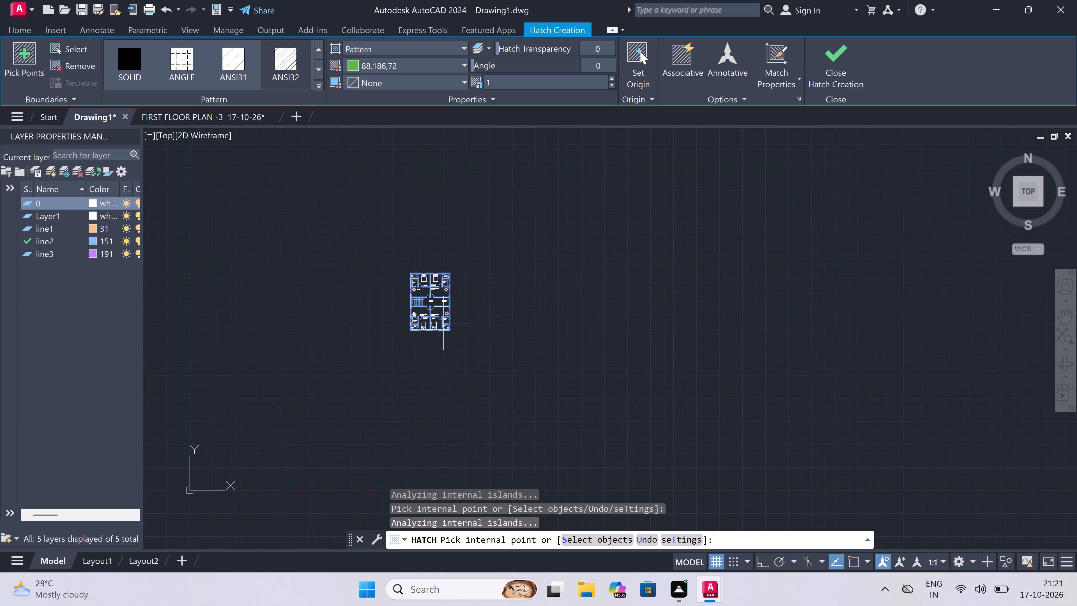
pyautogui.scroll(4, 449, 302)
pyautogui.press('Escape')
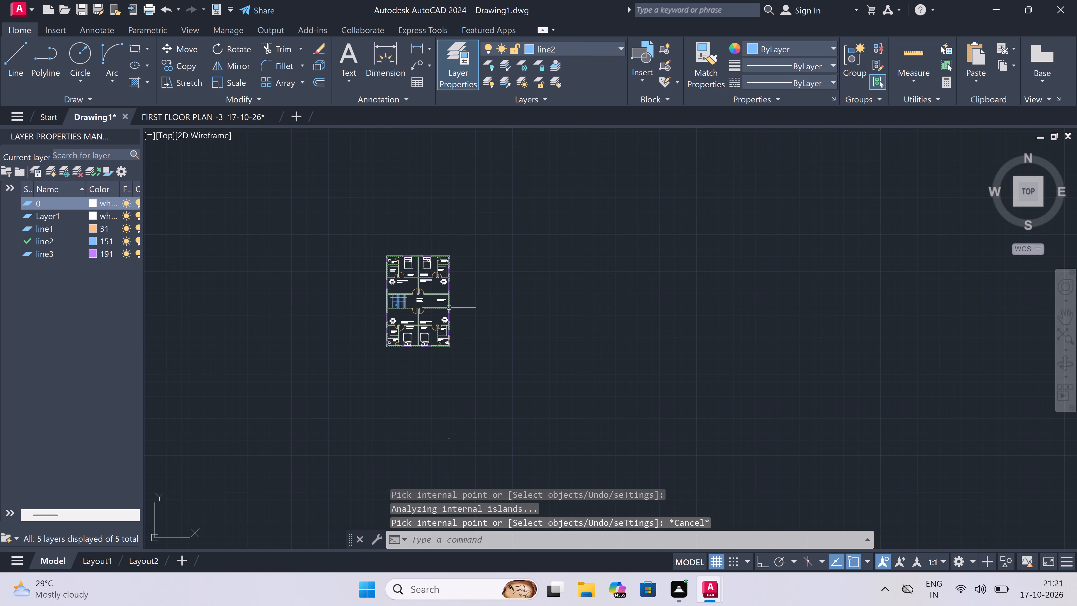
# Start a multiline text box just below the floor plan's south wall.
pyautogui.write('mr')
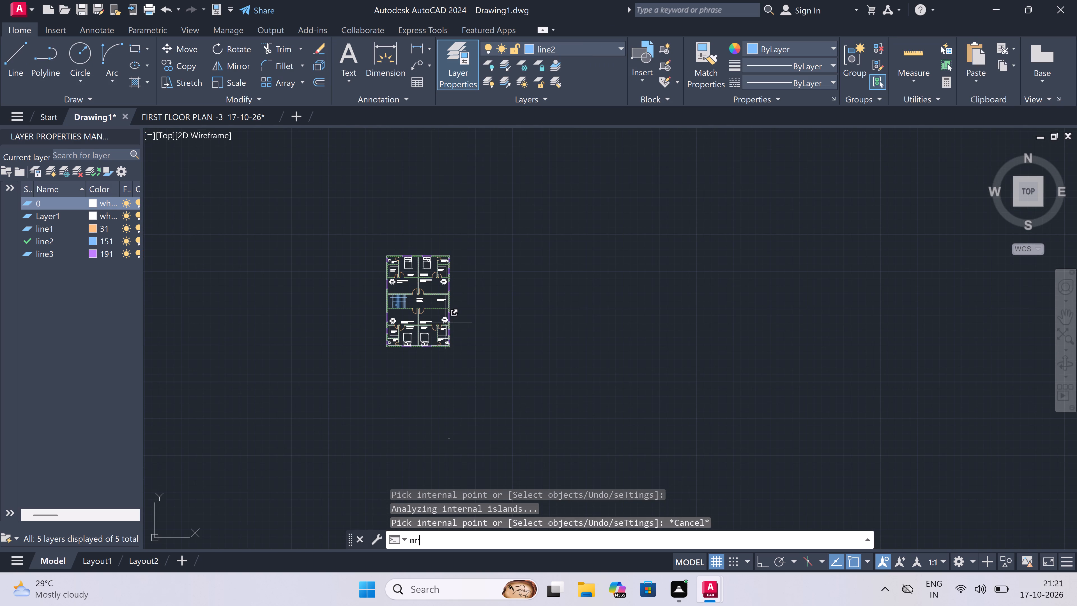
pyautogui.press('Escape')
pyautogui.write('mt')
pyautogui.press('space')
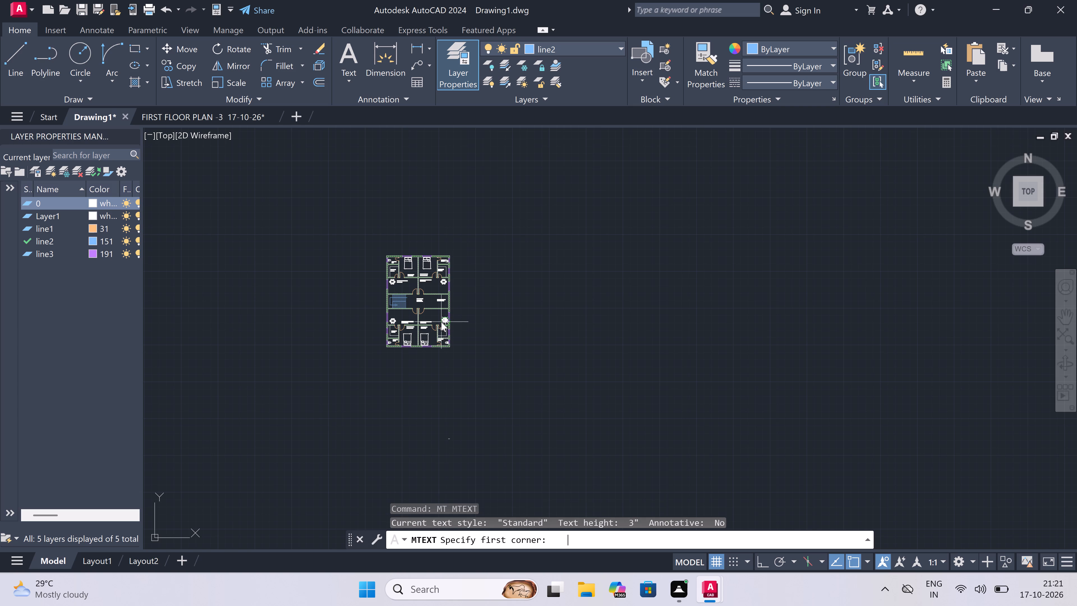
pyautogui.scroll(3, 420, 332)
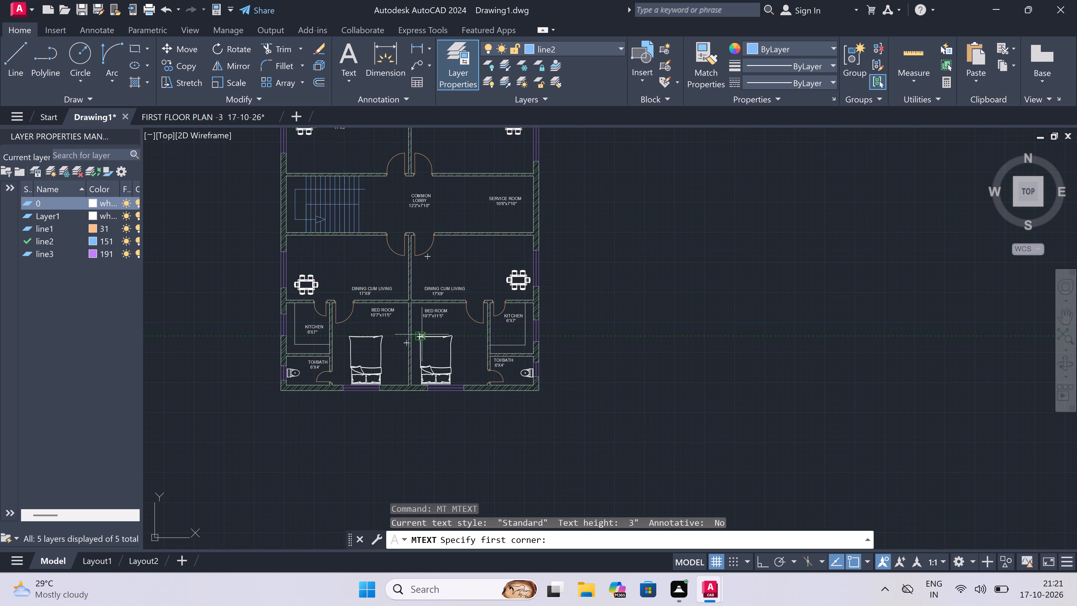
pyautogui.click(321, 416)
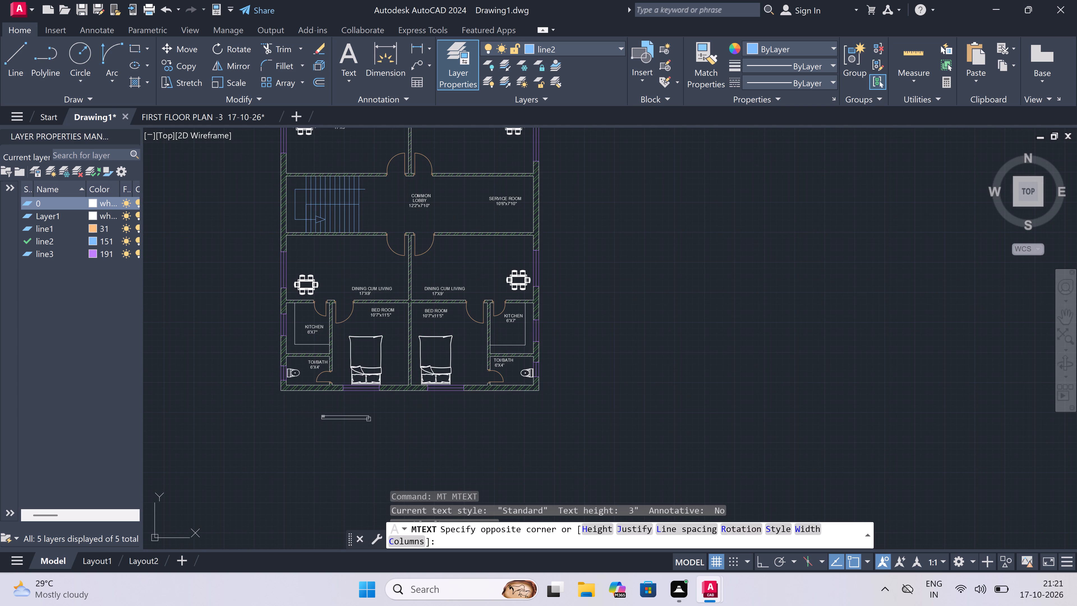
pyautogui.doubleClick(713, 459)
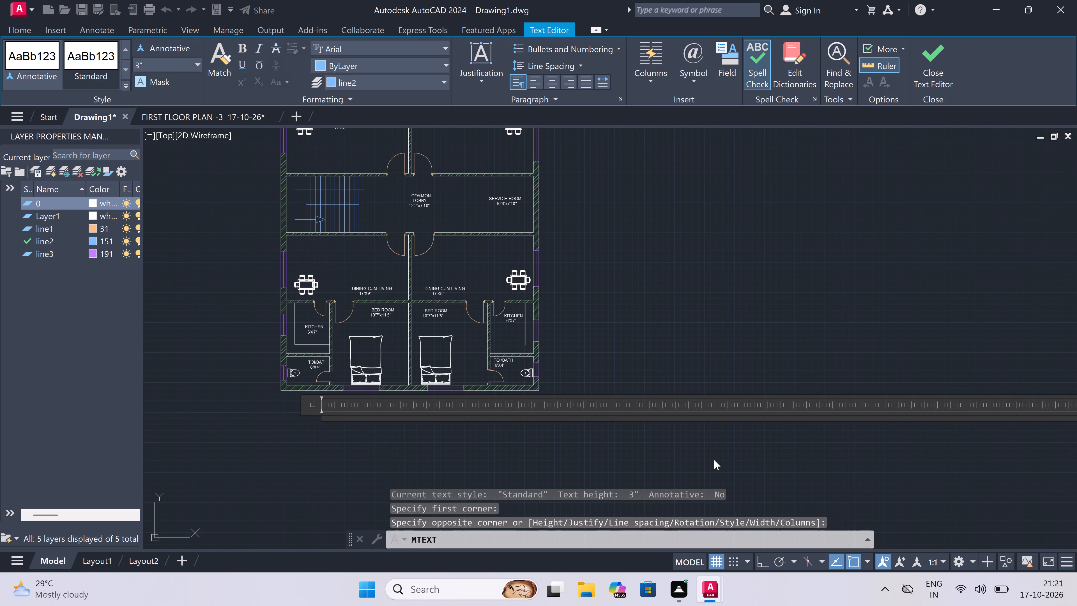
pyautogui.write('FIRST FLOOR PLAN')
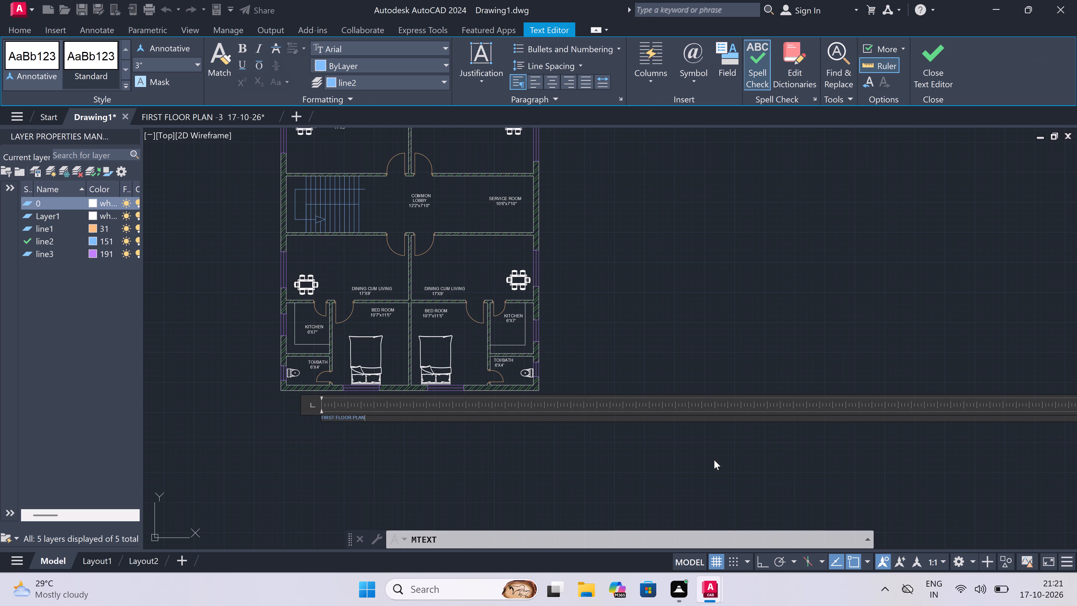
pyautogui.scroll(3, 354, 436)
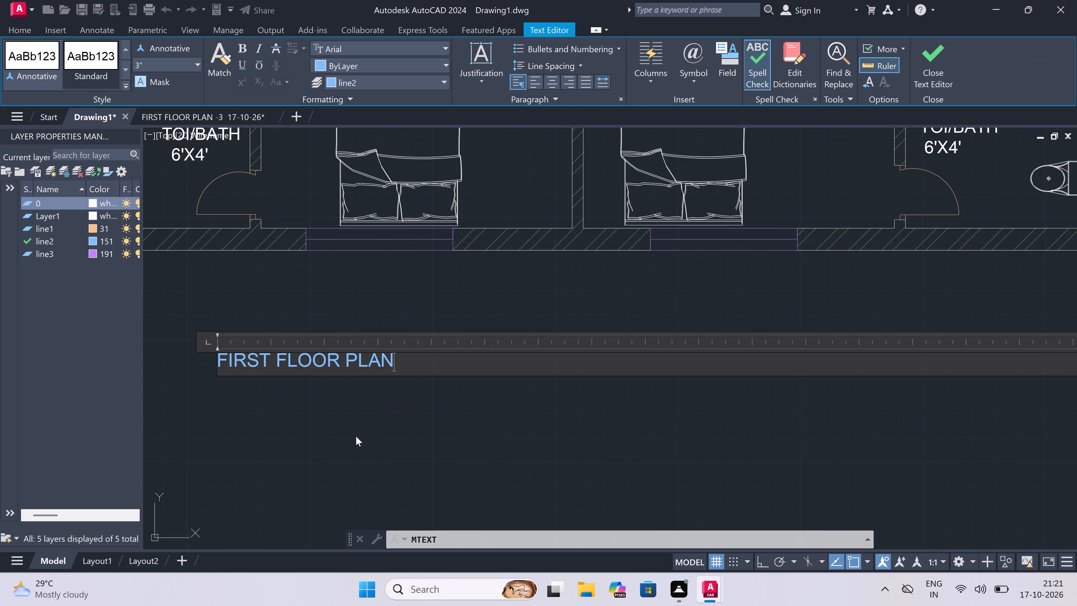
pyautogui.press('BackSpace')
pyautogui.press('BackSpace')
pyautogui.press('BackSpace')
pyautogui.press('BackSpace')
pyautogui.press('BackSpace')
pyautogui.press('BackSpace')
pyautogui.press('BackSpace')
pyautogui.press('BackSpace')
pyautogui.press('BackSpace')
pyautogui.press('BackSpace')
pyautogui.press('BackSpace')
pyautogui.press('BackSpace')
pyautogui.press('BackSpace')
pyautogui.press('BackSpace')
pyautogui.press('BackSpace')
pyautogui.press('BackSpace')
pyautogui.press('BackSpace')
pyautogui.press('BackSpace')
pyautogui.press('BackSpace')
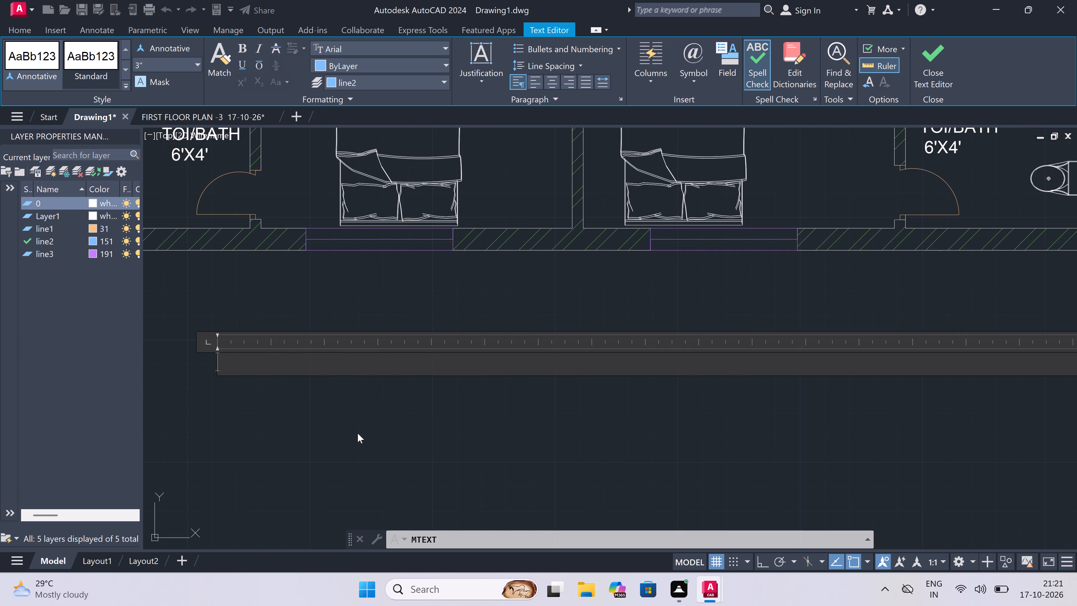
# Set the text's layer to 0 and enter the title FIRST FLOOR PLAN.
pyautogui.doubleClick(389, 76)
pyautogui.click(386, 81)
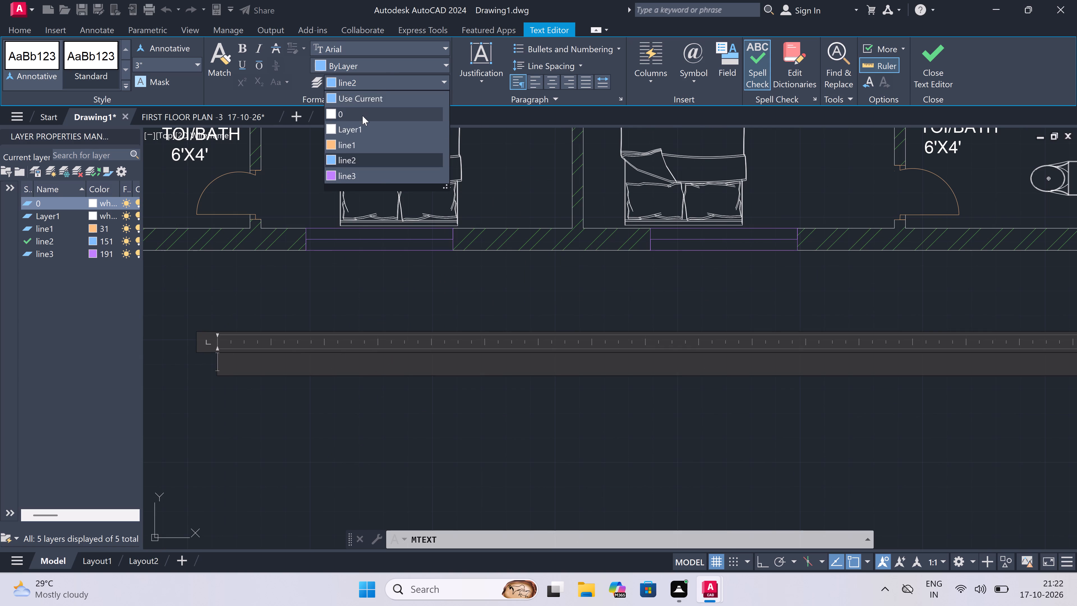
pyautogui.click(362, 116)
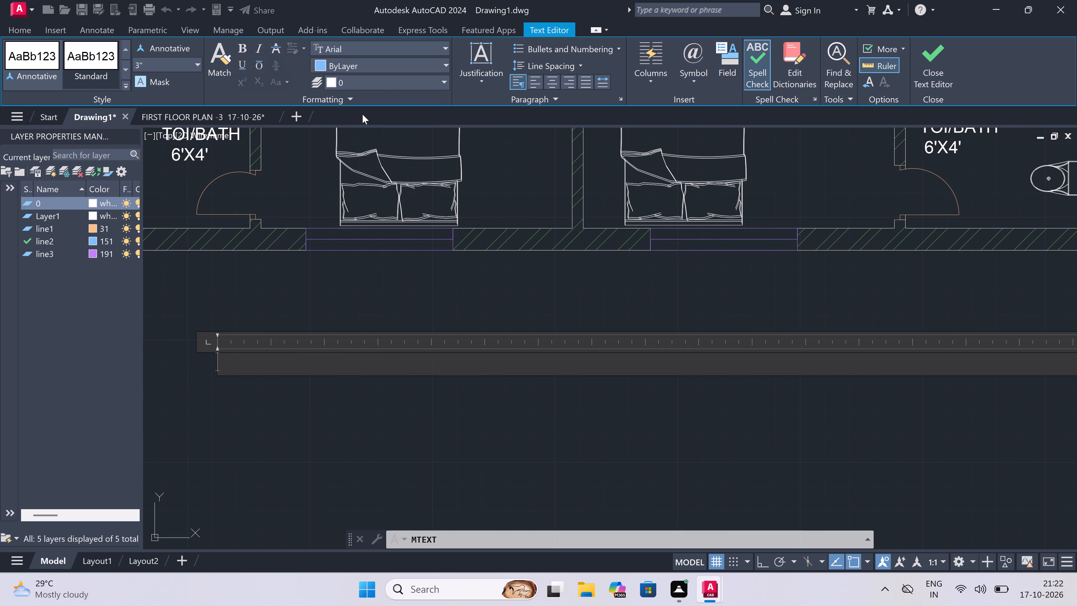
pyautogui.press('f')
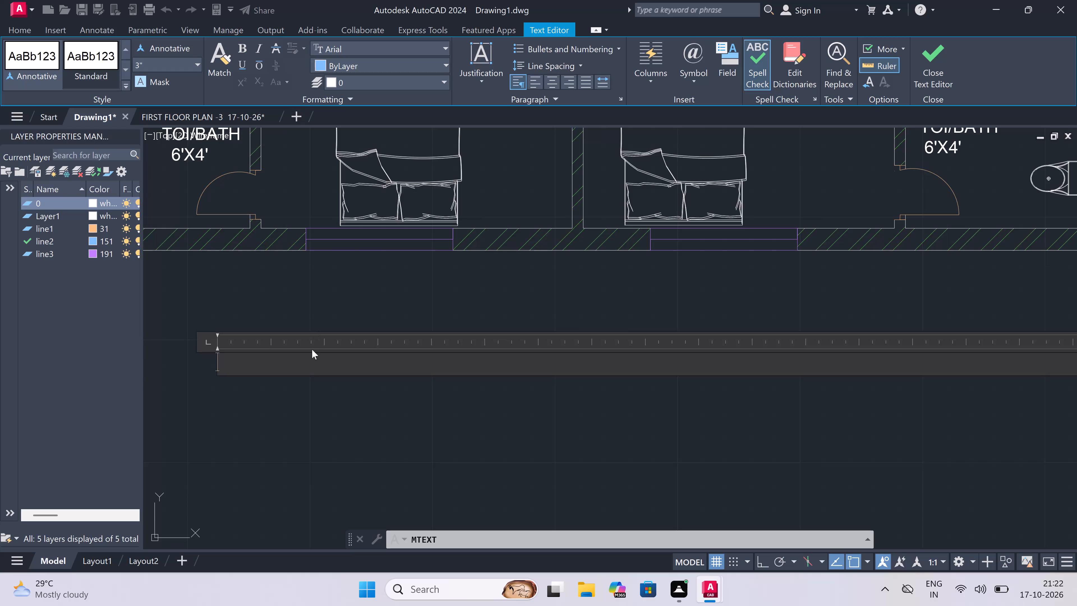
pyautogui.click(305, 372)
pyautogui.press('f')
pyautogui.press('o')
pyautogui.press('BackSpace')
pyautogui.press('i')
pyautogui.write('RST F')
pyautogui.write('LOOR PLAN')
pyautogui.scroll(1, 305, 372)
pyautogui.doubleClick(334, 421)
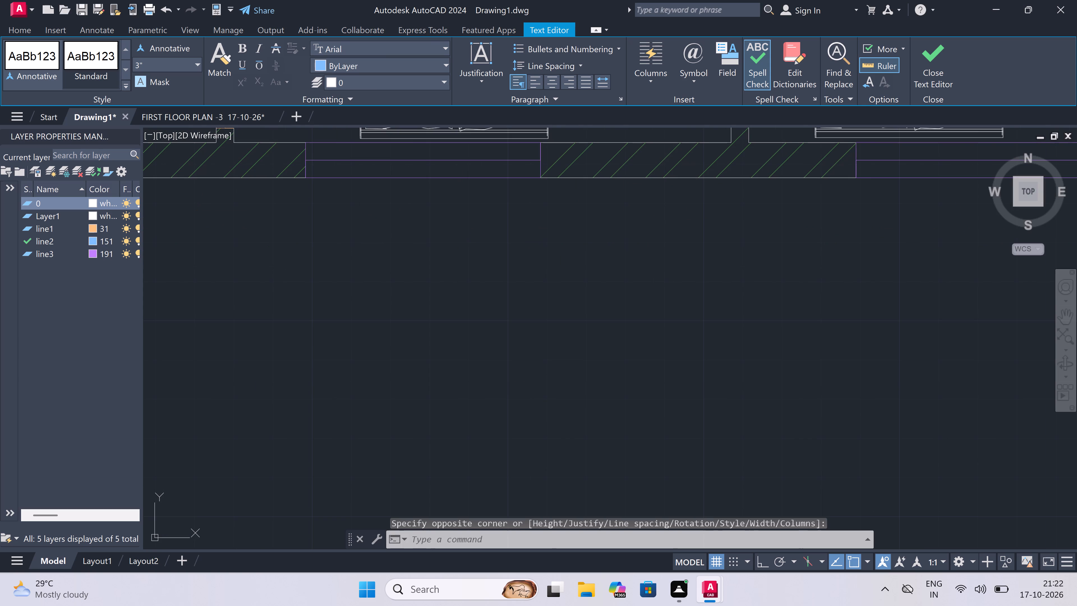
# Set the FIRST FLOOR PLAN title's text height to 1.5' and close the open palettes.
pyautogui.click(369, 329)
pyautogui.moveTo(264, 354); pyautogui.dragTo(262, 351)
pyautogui.rightClick(254, 352)
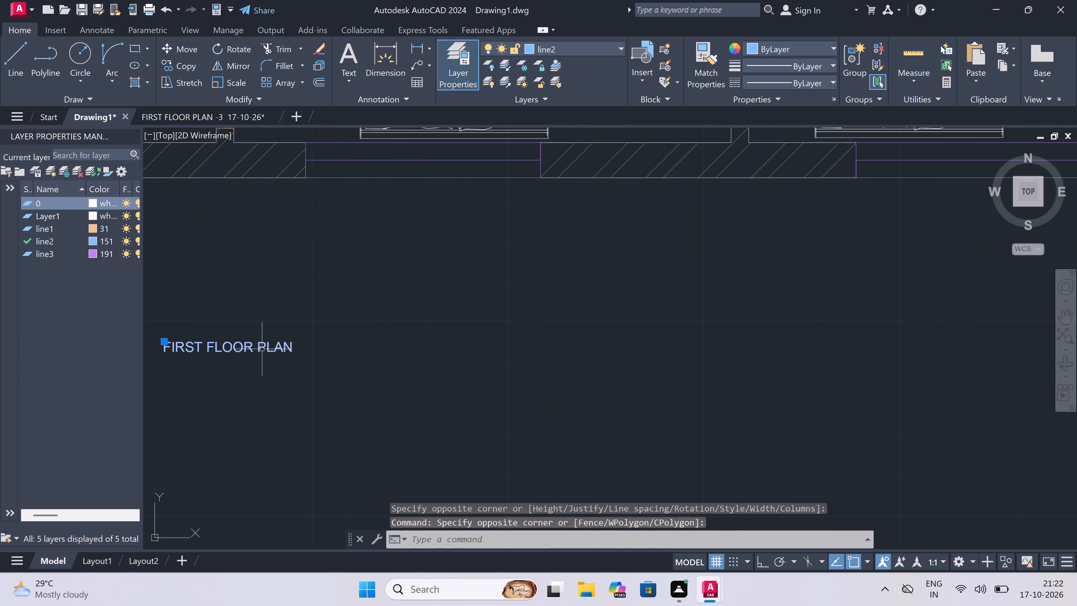
pyautogui.click(348, 549)
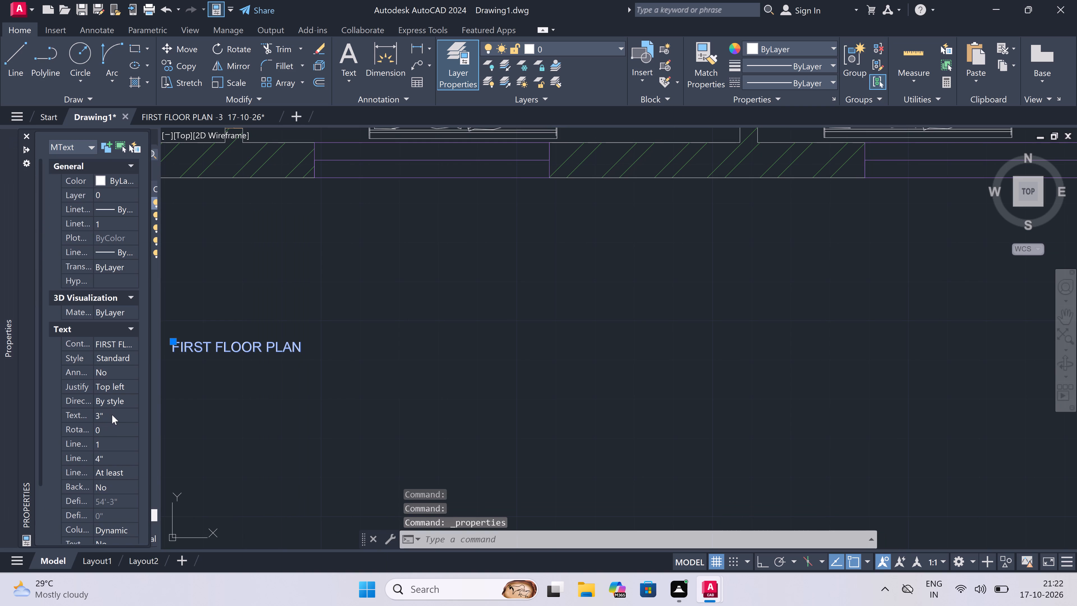
pyautogui.doubleClick(112, 414)
pyautogui.press('BackSpace')
pyautogui.press('BackSpace')
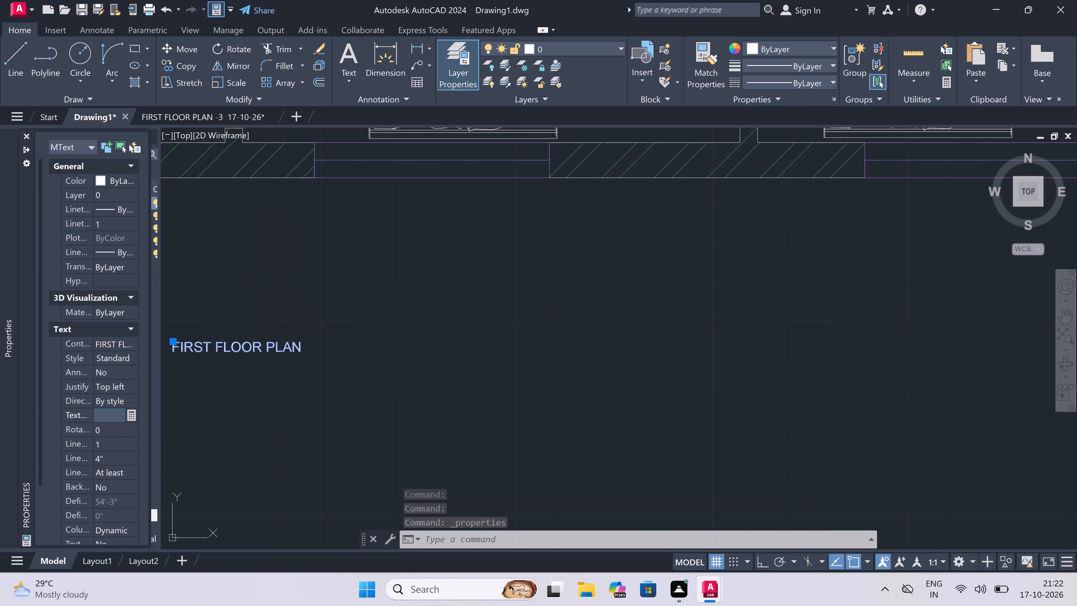
pyautogui.write('1.')
pyautogui.write("5'")
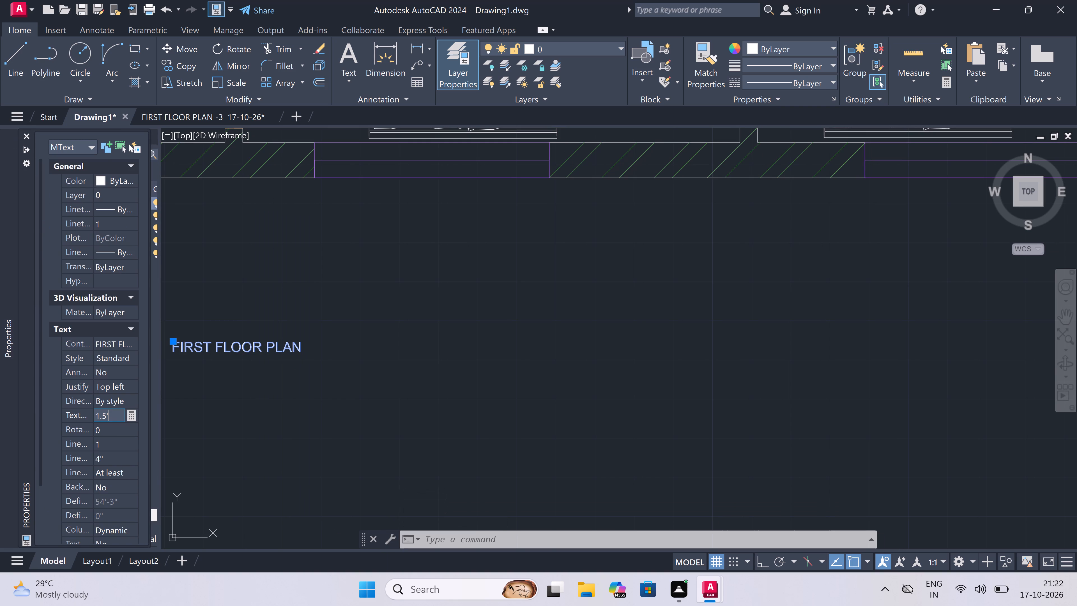
pyautogui.doubleClick(422, 351)
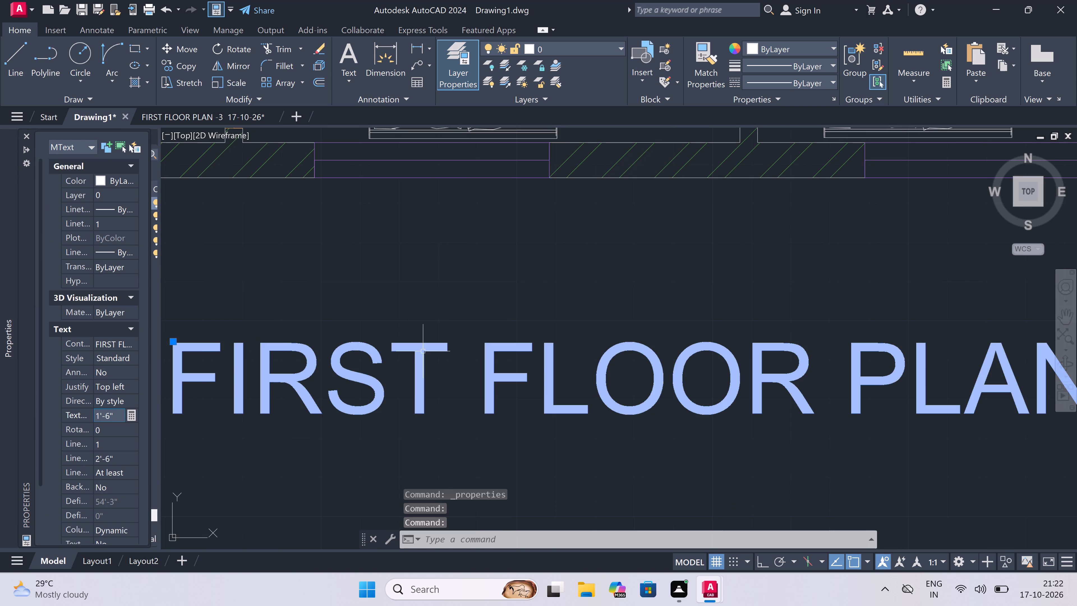
pyautogui.press('Escape')
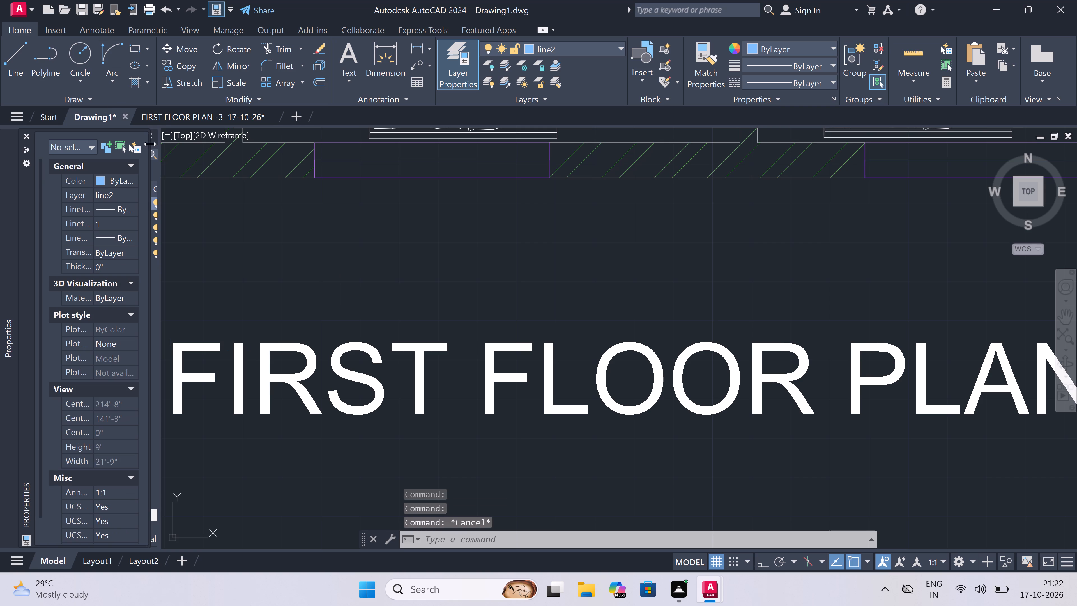
pyautogui.doubleClick(27, 135)
pyautogui.click(129, 134)
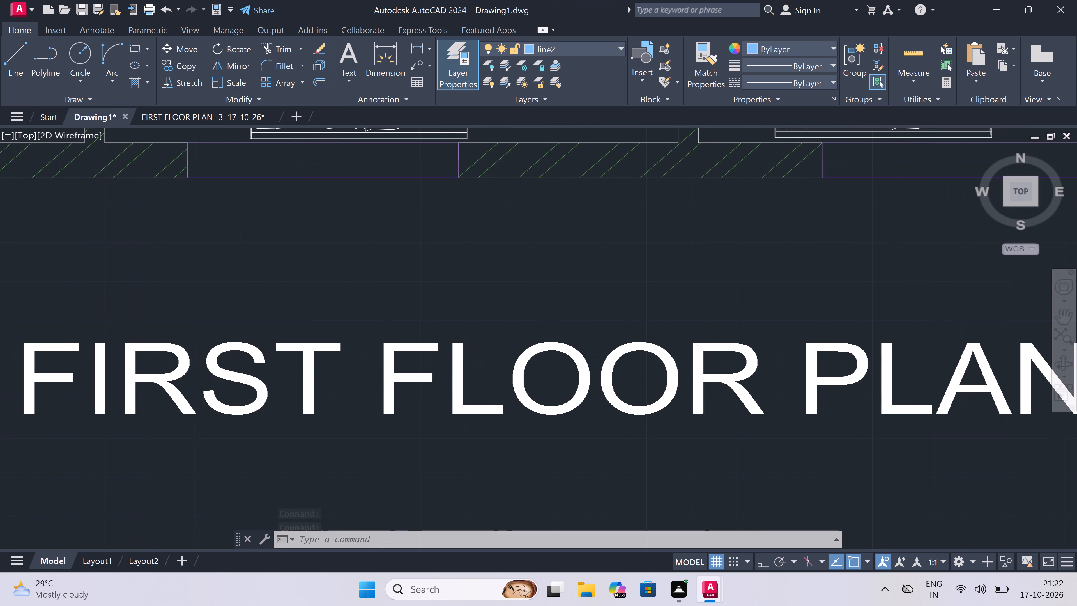
# Move the FIRST FLOOR PLAN title closer to the south wall, roughly centred under the plan.
pyautogui.scroll(-2, 301, 305)
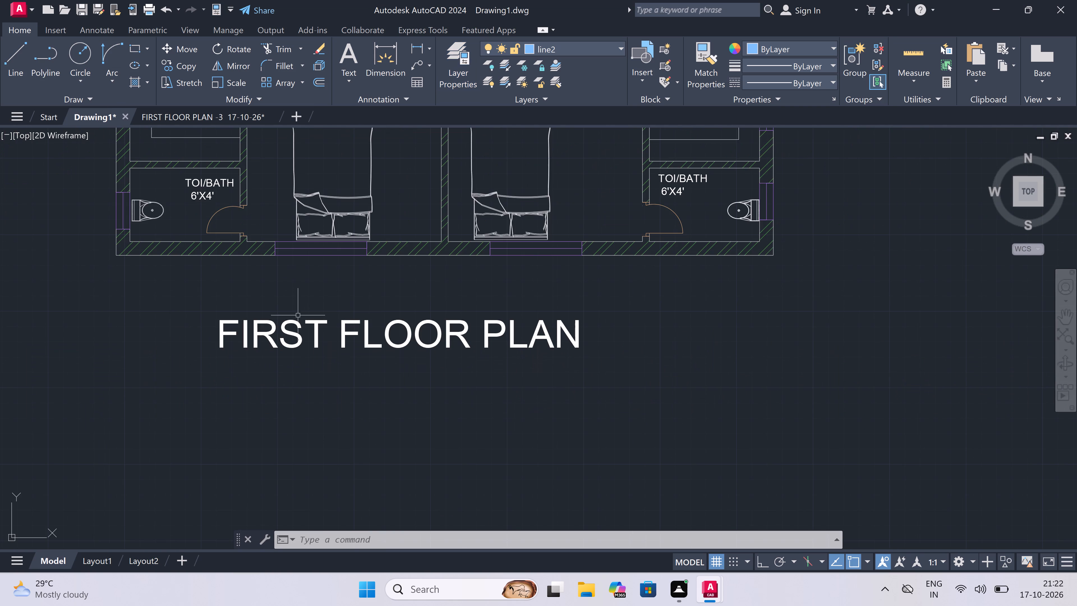
pyautogui.scroll(-2, 299, 317)
pyautogui.scroll(2, 300, 318)
pyautogui.click(272, 335)
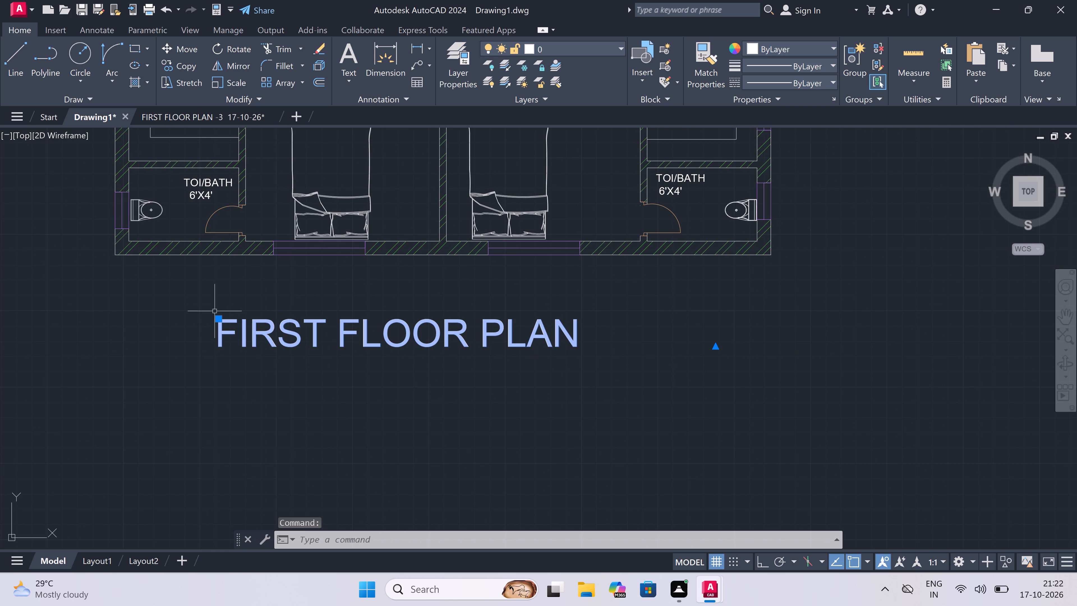
pyautogui.click(219, 322)
pyautogui.doubleClick(287, 289)
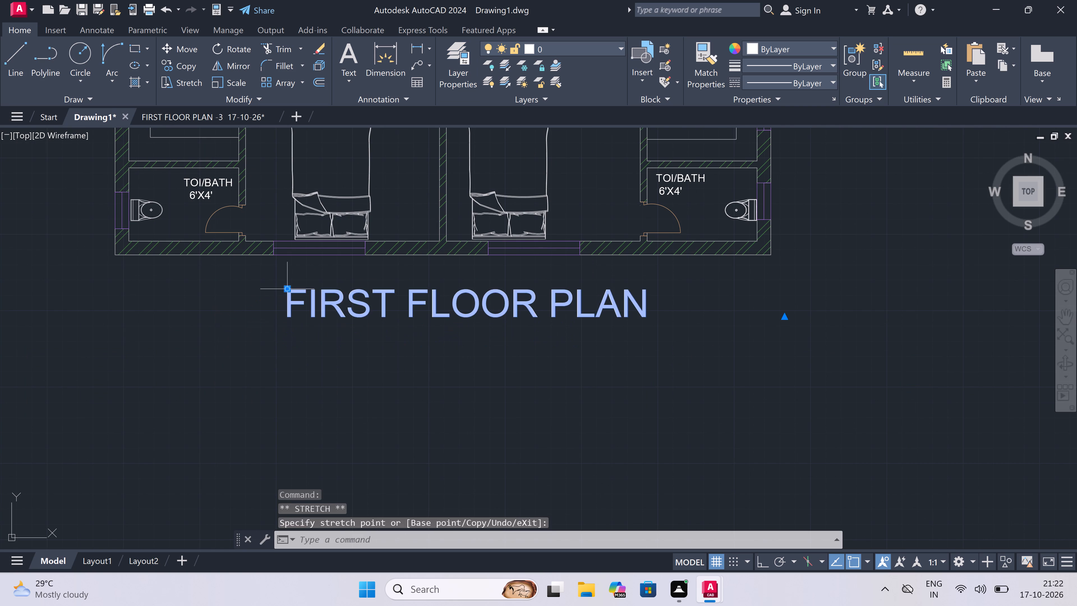
pyautogui.press('Escape')
# Draw a horizontal underline beneath the FIRST FLOOR PLAN title, extending slightly past both ends of the text.
pyautogui.press('l')
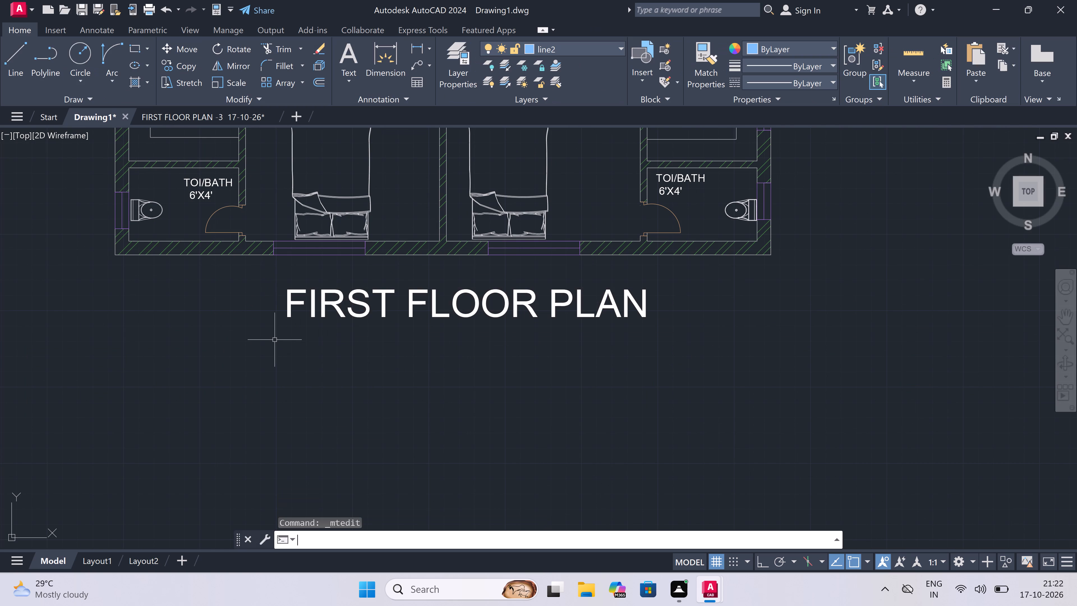
pyautogui.press('space')
pyautogui.click(257, 336)
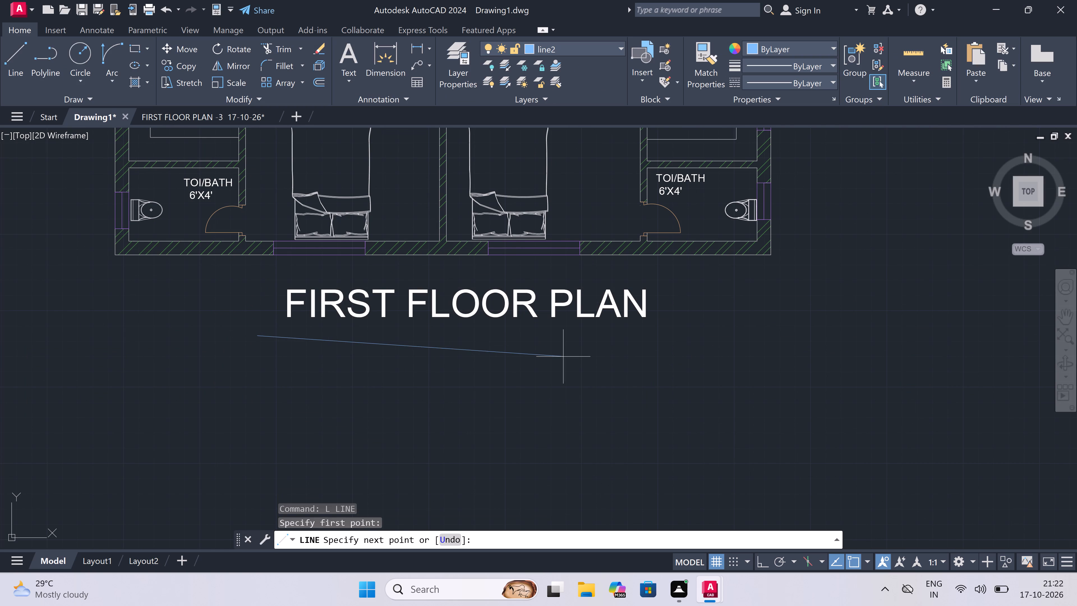
pyautogui.press('F8')
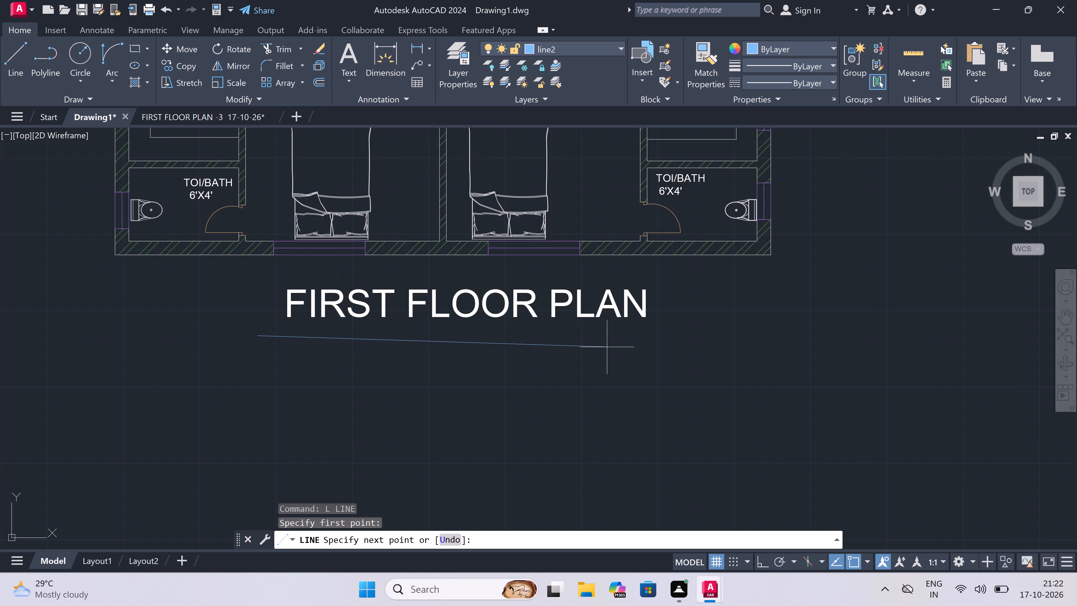
pyautogui.click(676, 326)
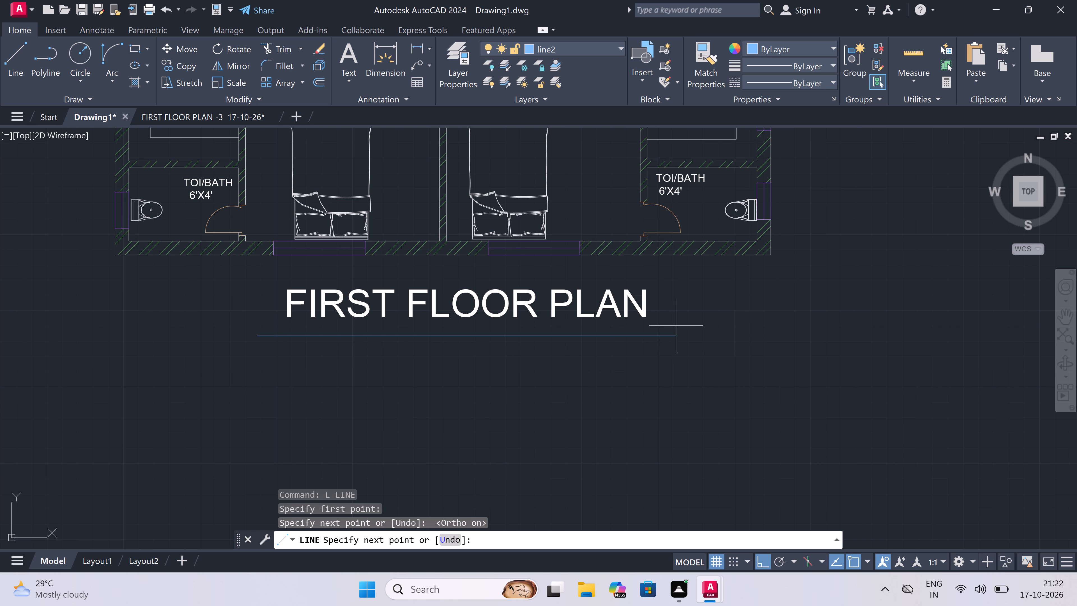
pyautogui.press('Escape')
# Offset the inner face of the service room's east wall 10'6" west to form a partition line beside the common lobby.
pyautogui.scroll(-3, 336, 379)
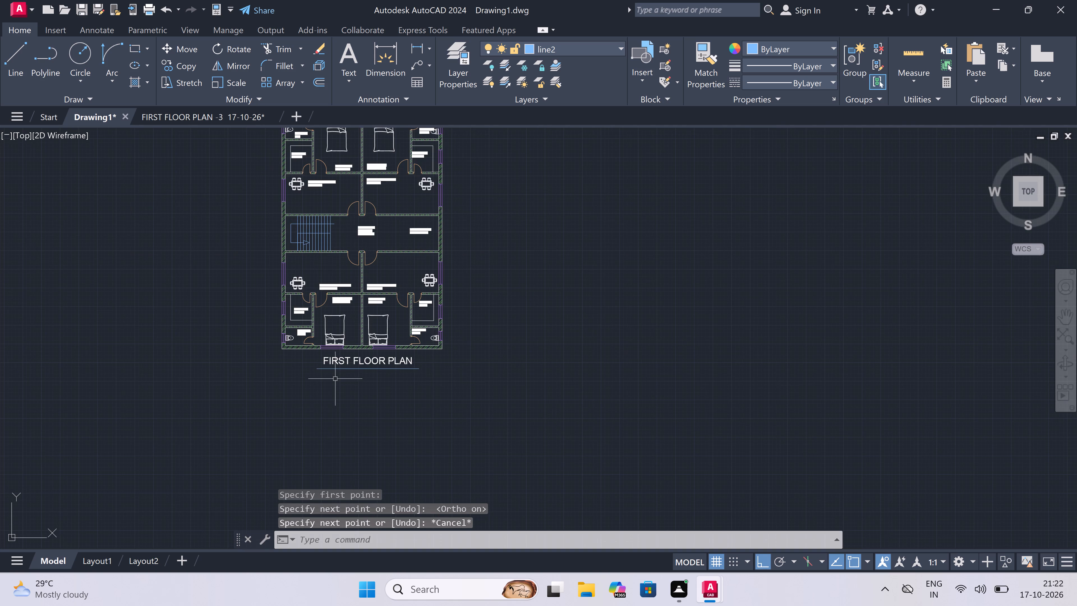
pyautogui.scroll(-1, 333, 377)
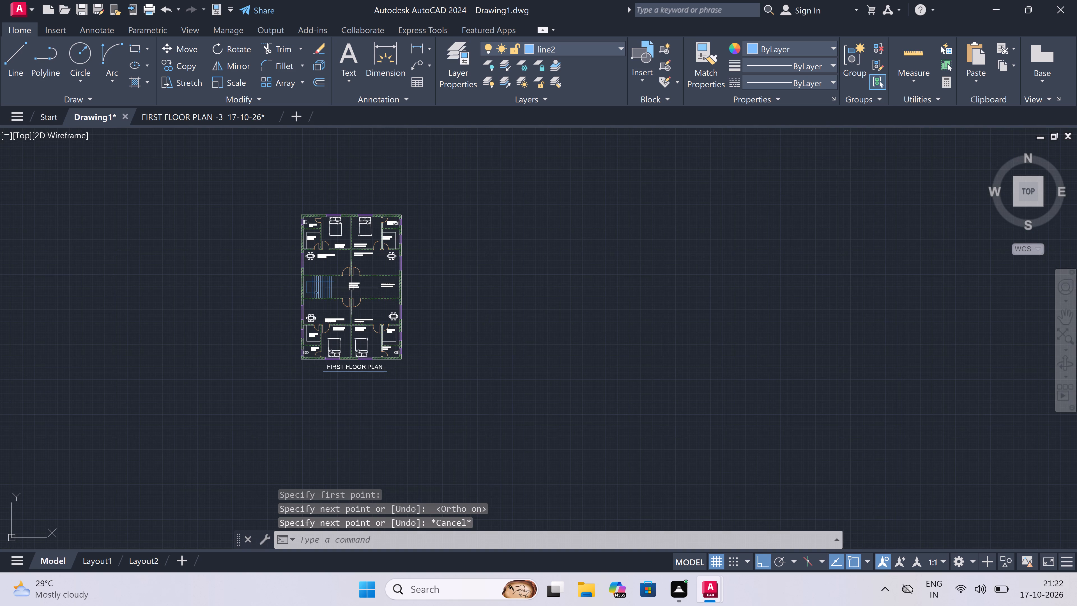
pyautogui.scroll(2, 351, 274)
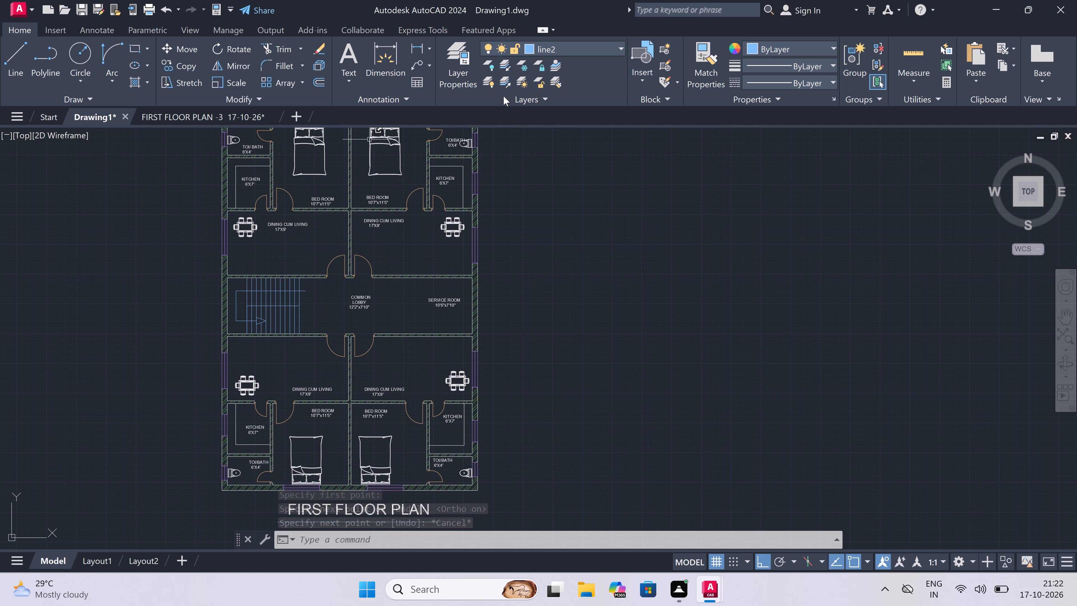
pyautogui.scroll(1, 422, 291)
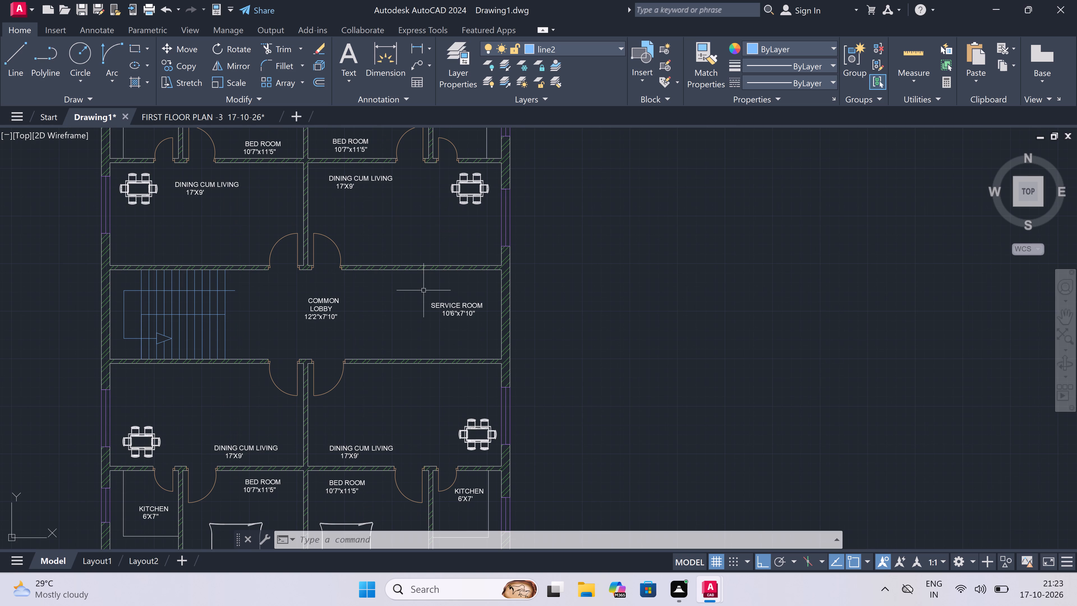
pyautogui.write('O')
pyautogui.press('space')
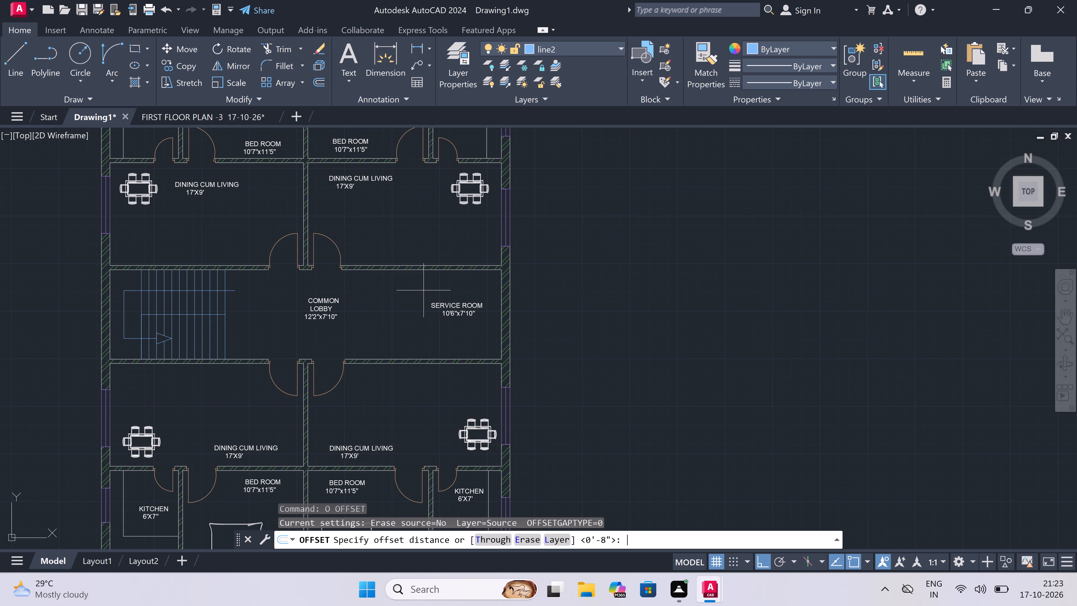
pyautogui.scroll(3, 423, 290)
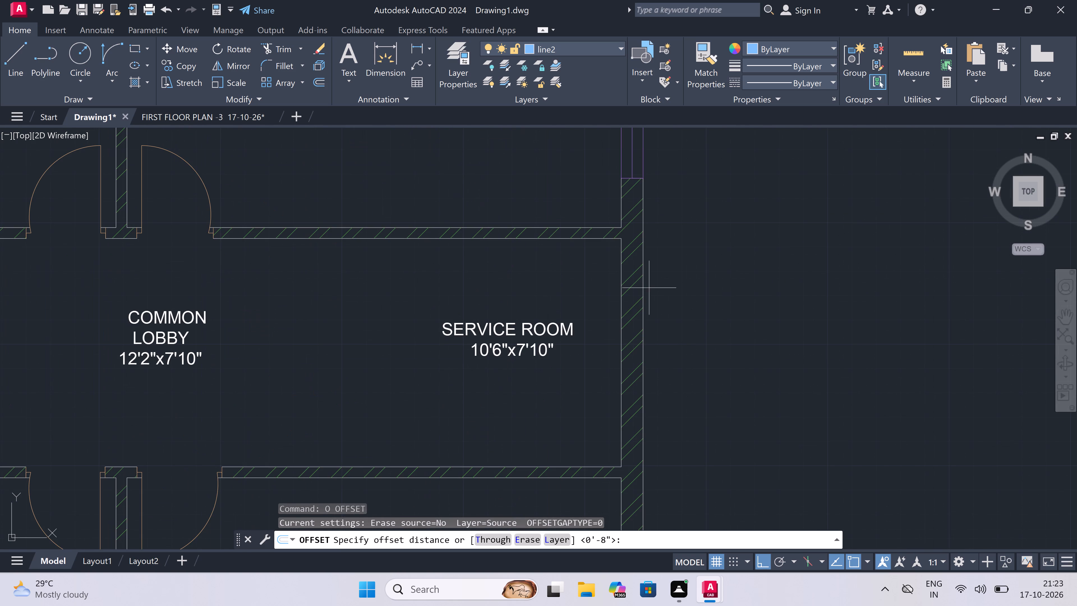
pyautogui.click(622, 288)
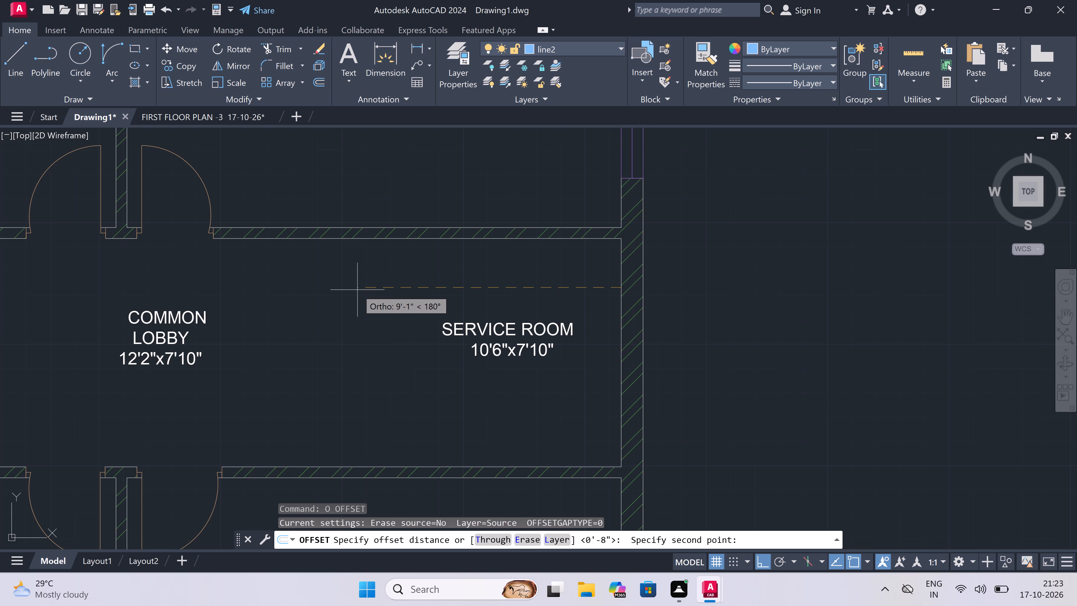
pyautogui.press('1')
pyautogui.write("0'6")
pyautogui.write('"')
pyautogui.press('space')
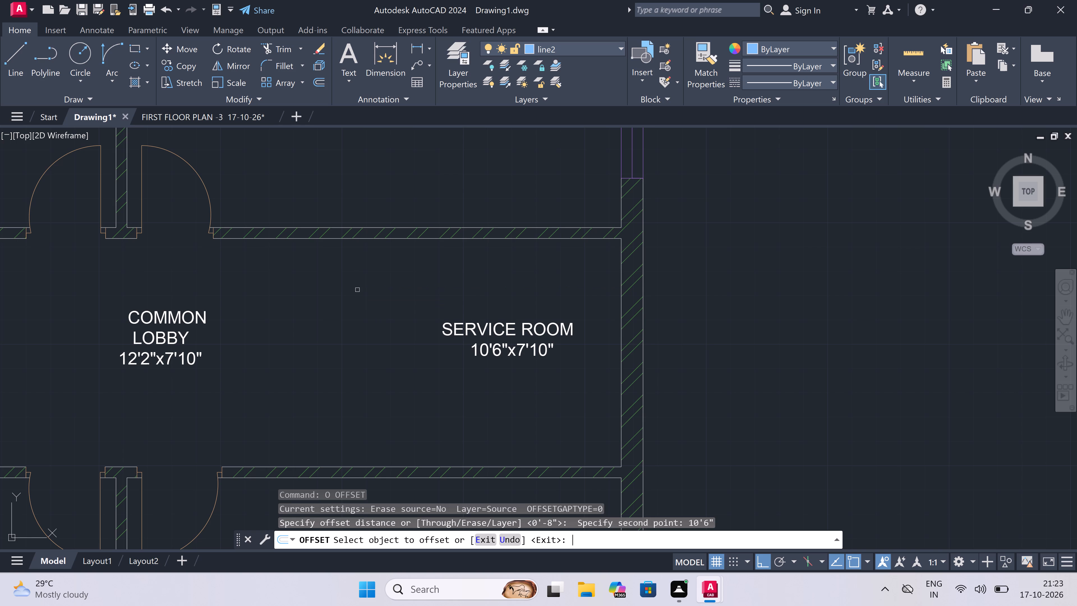
pyautogui.doubleClick(622, 302)
pyautogui.click(516, 299)
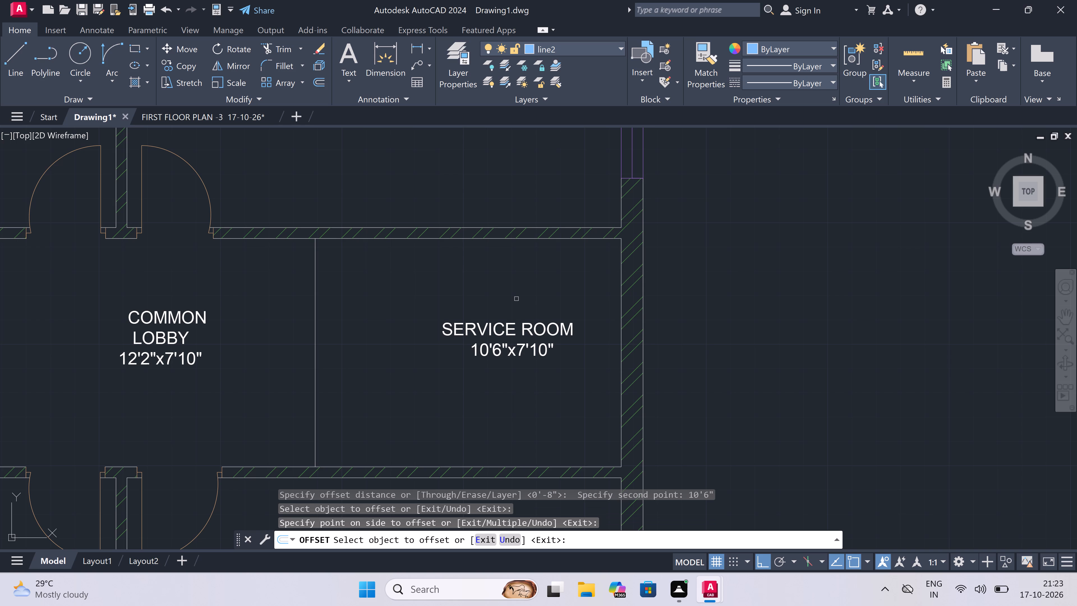
pyautogui.press('Escape')
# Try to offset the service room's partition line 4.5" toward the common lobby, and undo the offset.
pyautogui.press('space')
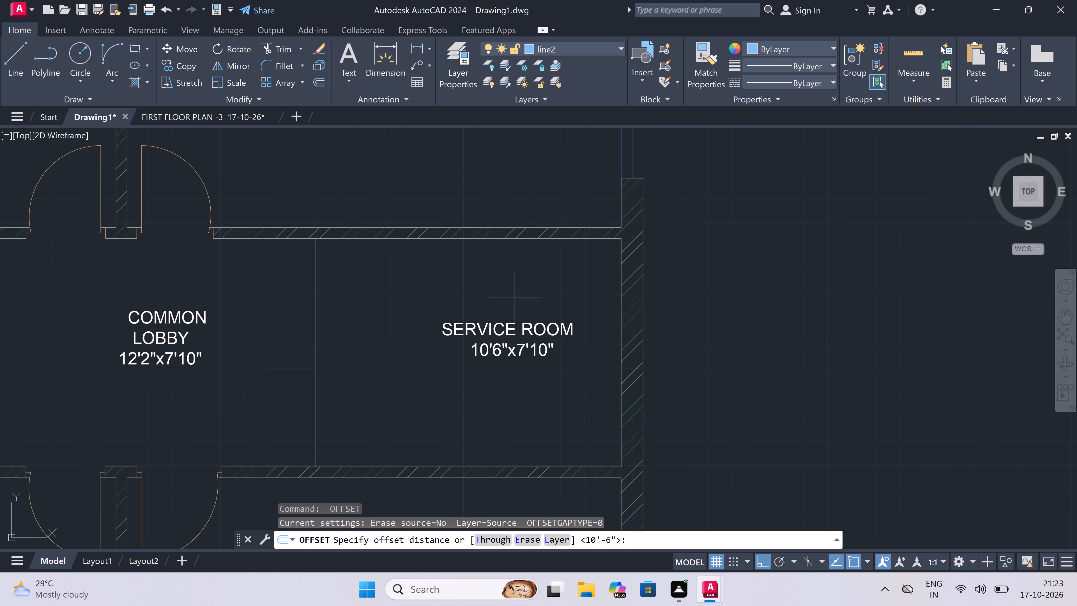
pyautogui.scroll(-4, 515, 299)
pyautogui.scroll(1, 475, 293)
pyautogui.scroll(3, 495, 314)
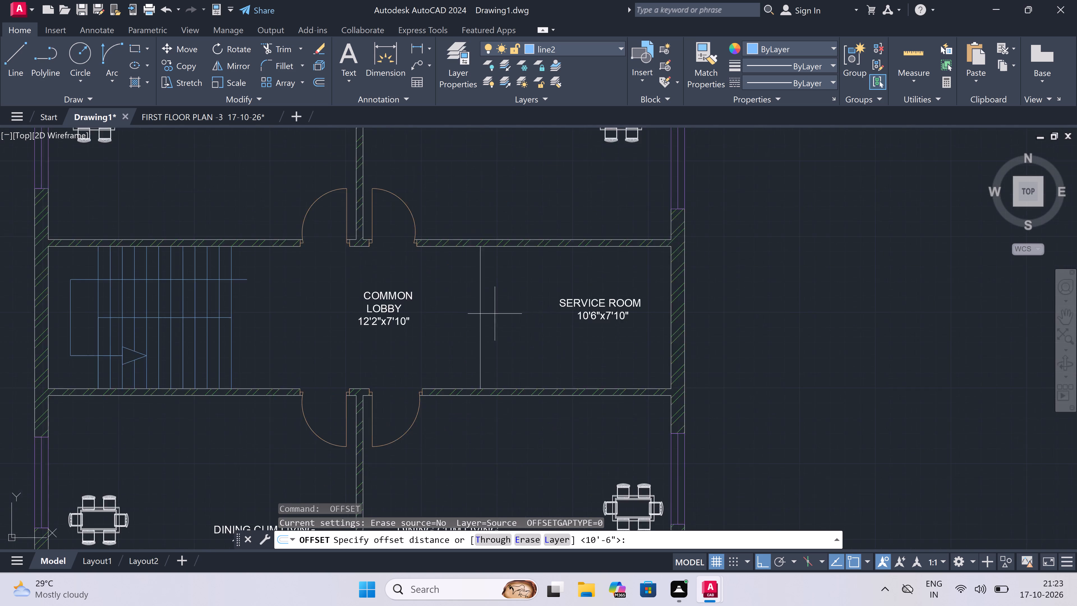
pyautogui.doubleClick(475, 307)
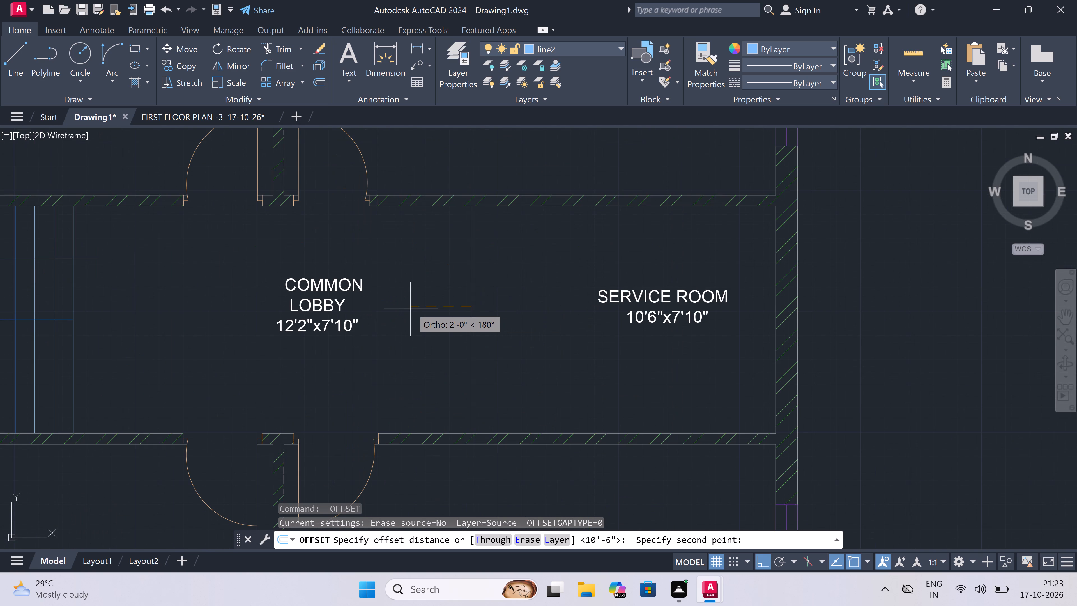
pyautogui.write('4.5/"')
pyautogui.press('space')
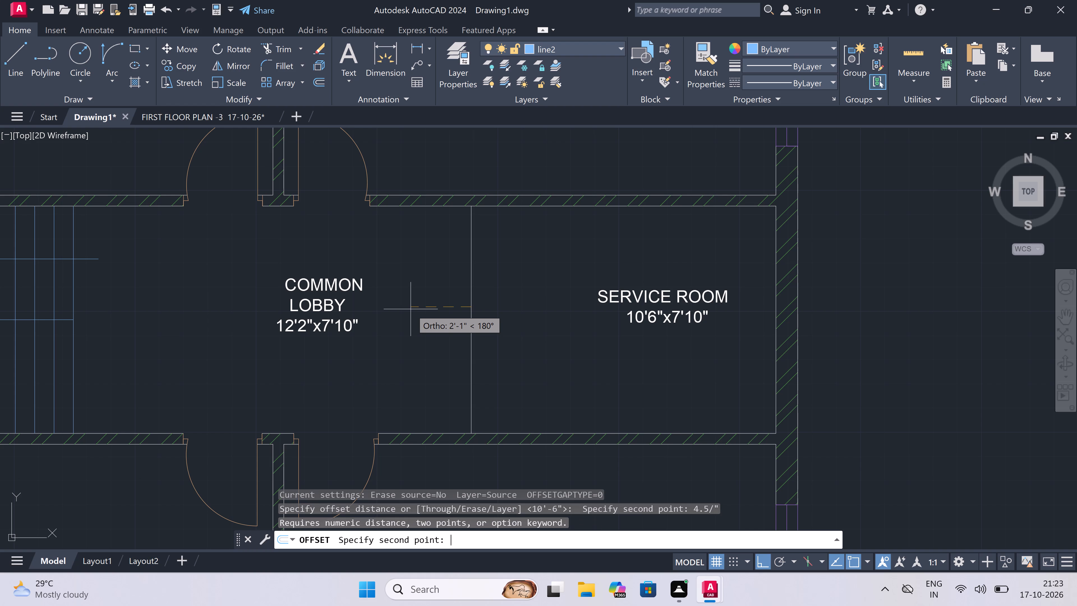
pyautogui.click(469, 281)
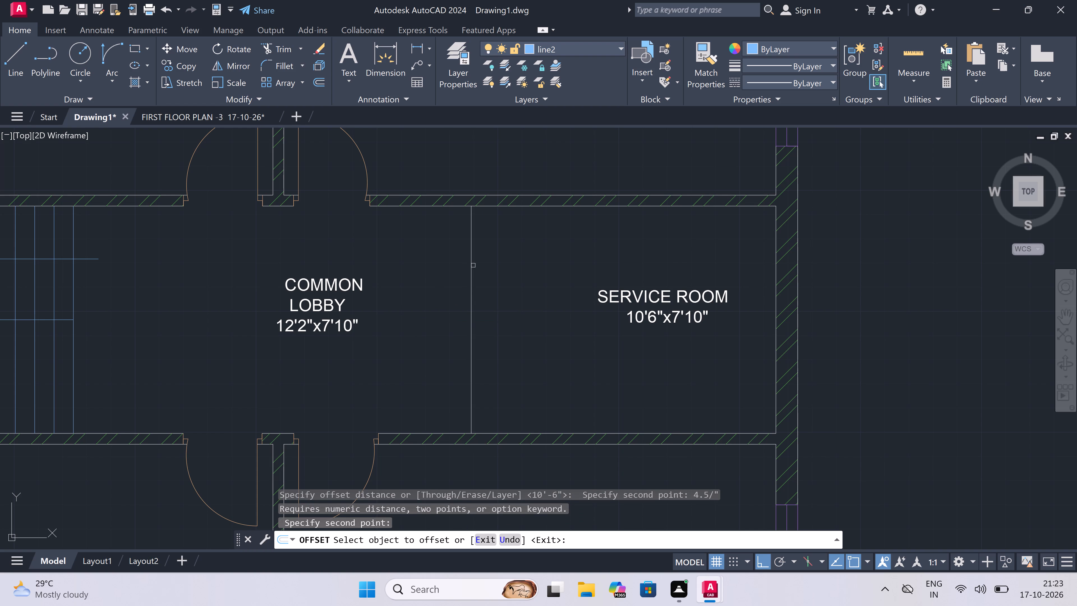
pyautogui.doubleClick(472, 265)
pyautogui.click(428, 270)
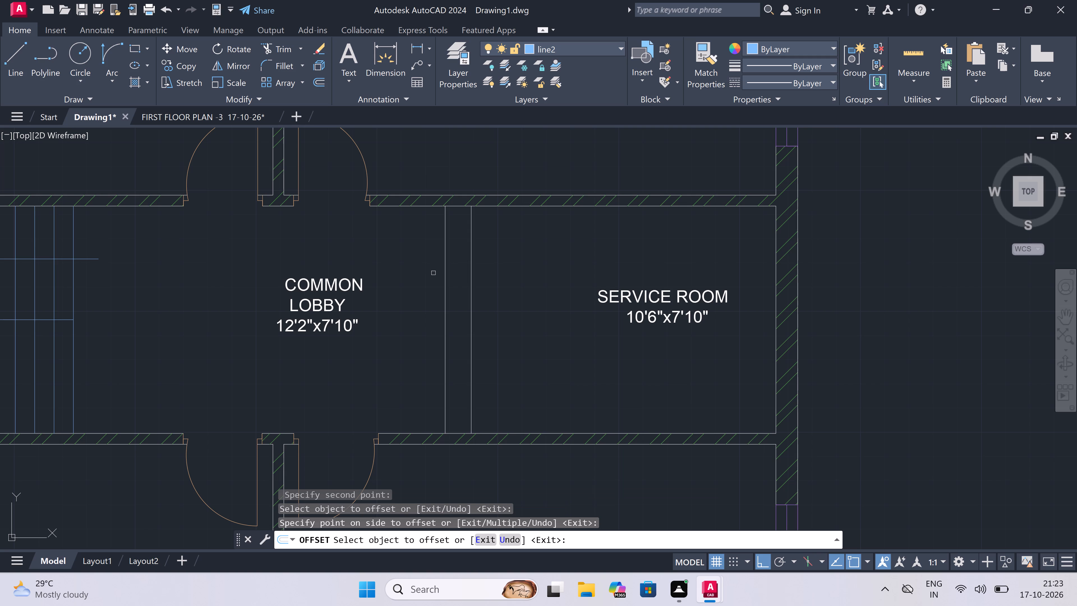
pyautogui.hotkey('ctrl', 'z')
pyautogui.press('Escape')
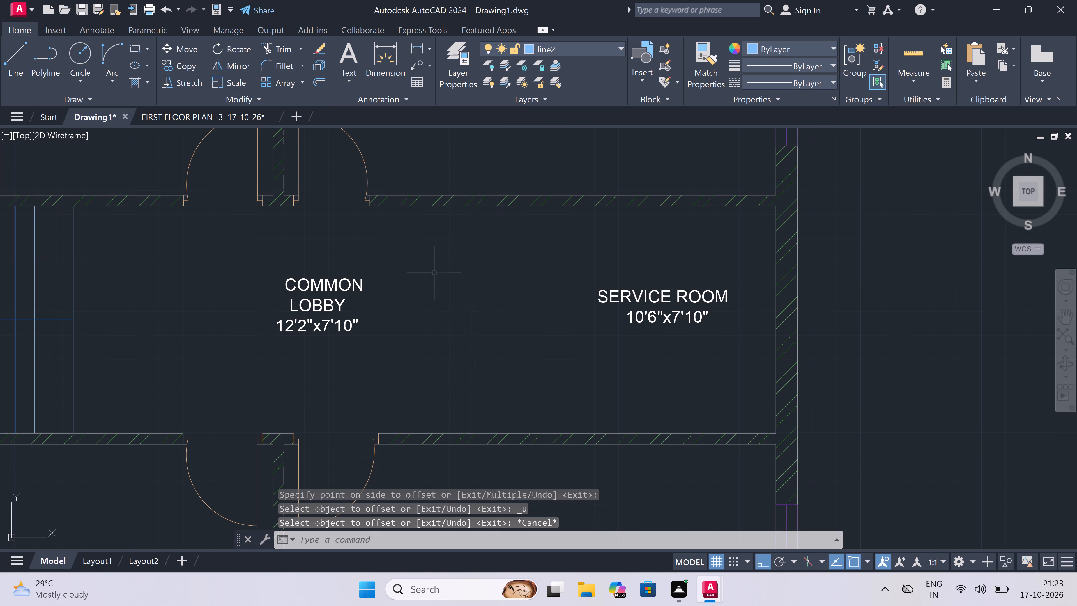
# Offset the service room's partition line 4.5" west toward the common lobby to give the partition its thickness.
pyautogui.write('o')
pyautogui.press('space')
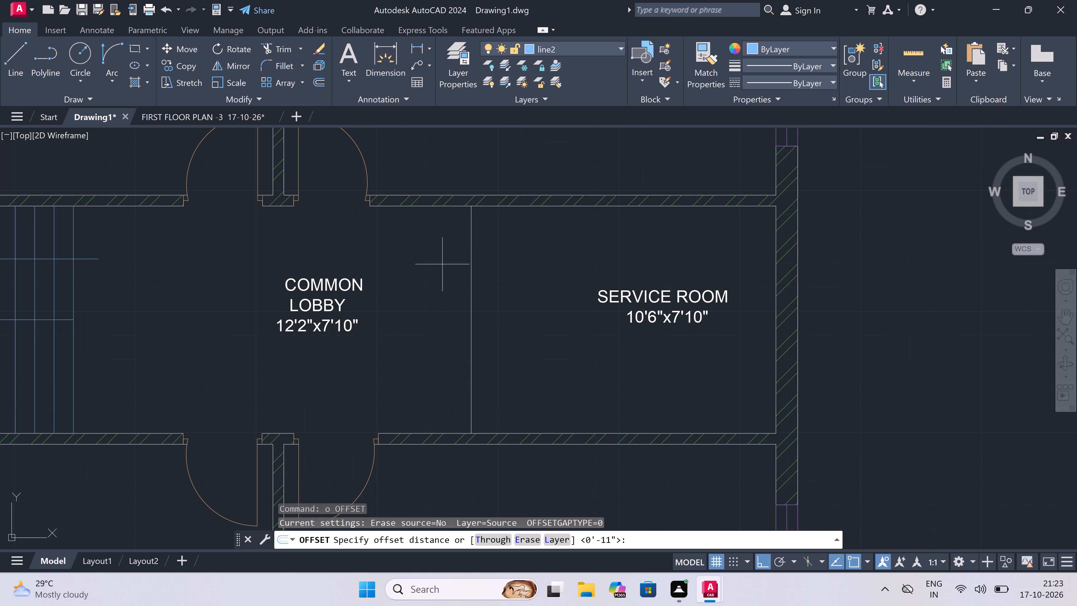
pyautogui.doubleClick(473, 266)
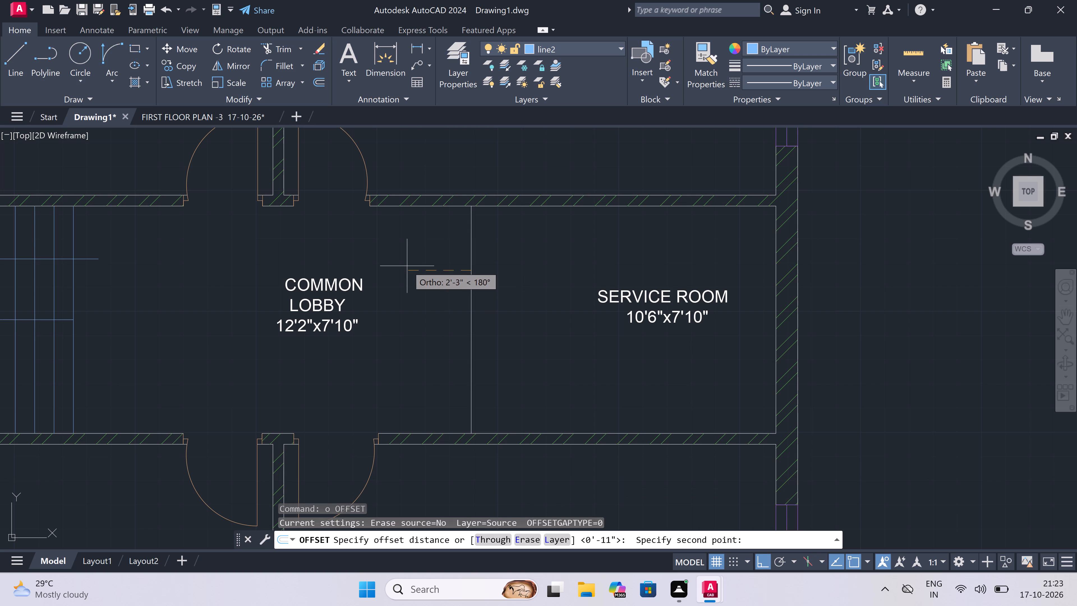
pyautogui.write('4.5')
pyautogui.write('"')
pyautogui.press('space')
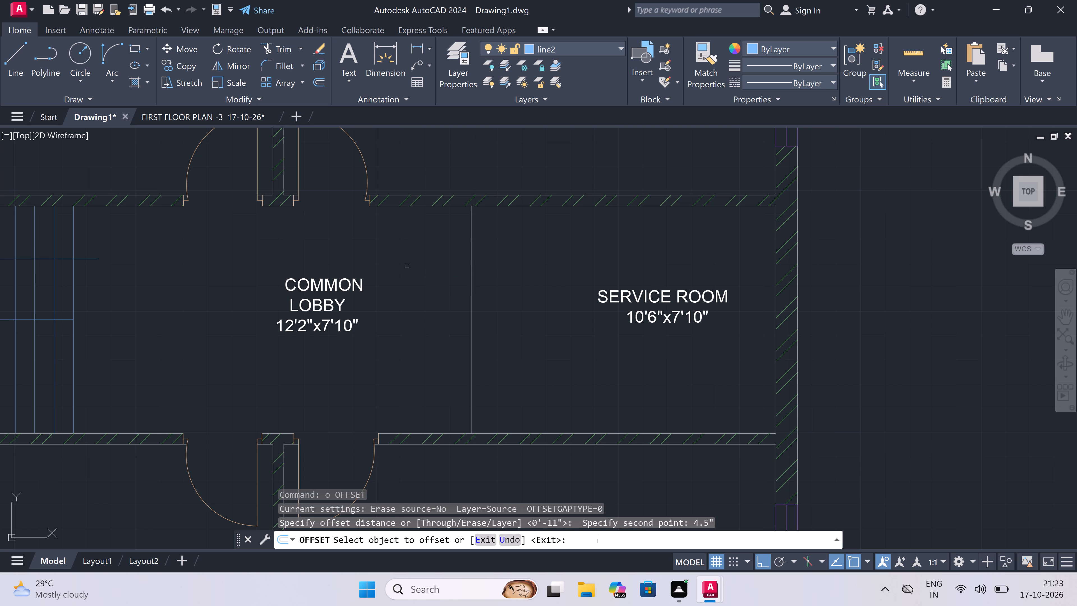
pyautogui.doubleClick(472, 278)
pyautogui.tripleClick(447, 282)
pyautogui.scroll(1, 479, 226)
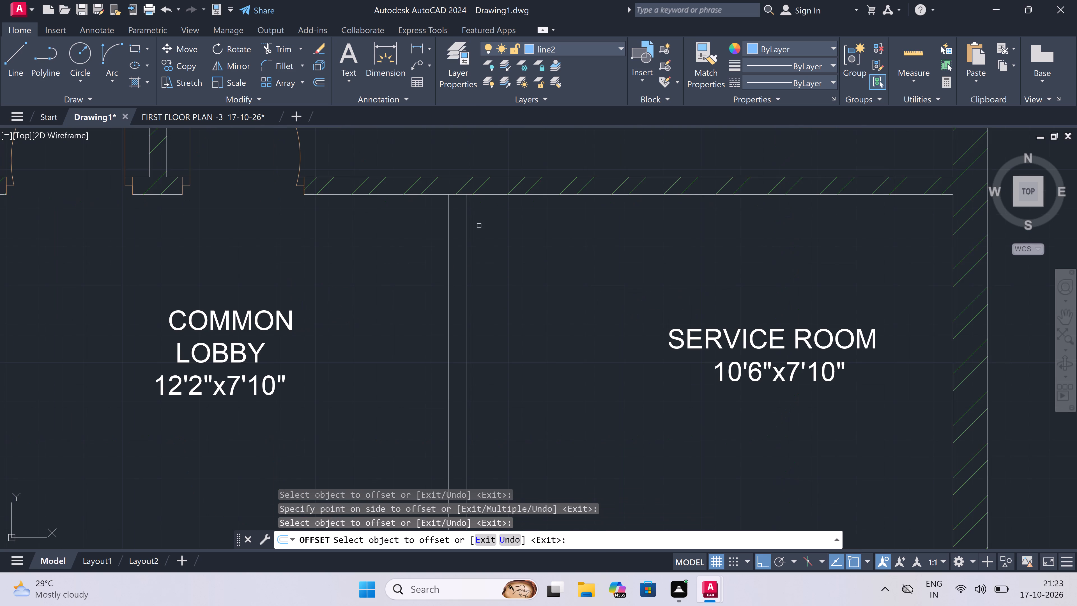
pyautogui.press('Escape')
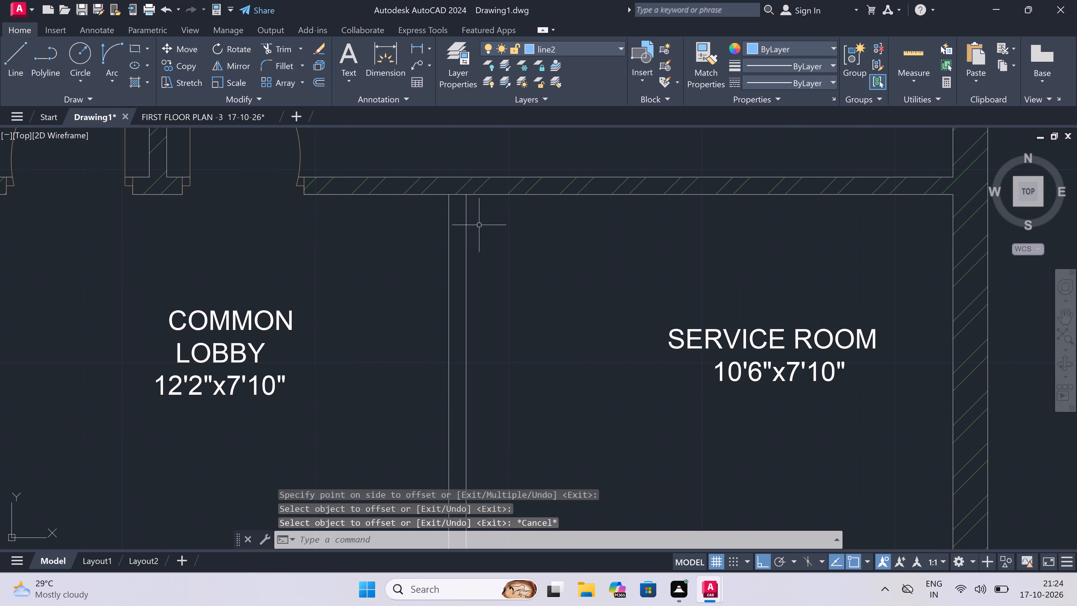
# Make line1 the current layer and draw a line across the new partition's thickness just below its north end.
pyautogui.write('l')
pyautogui.press('space')
pyautogui.scroll(-3, 475, 240)
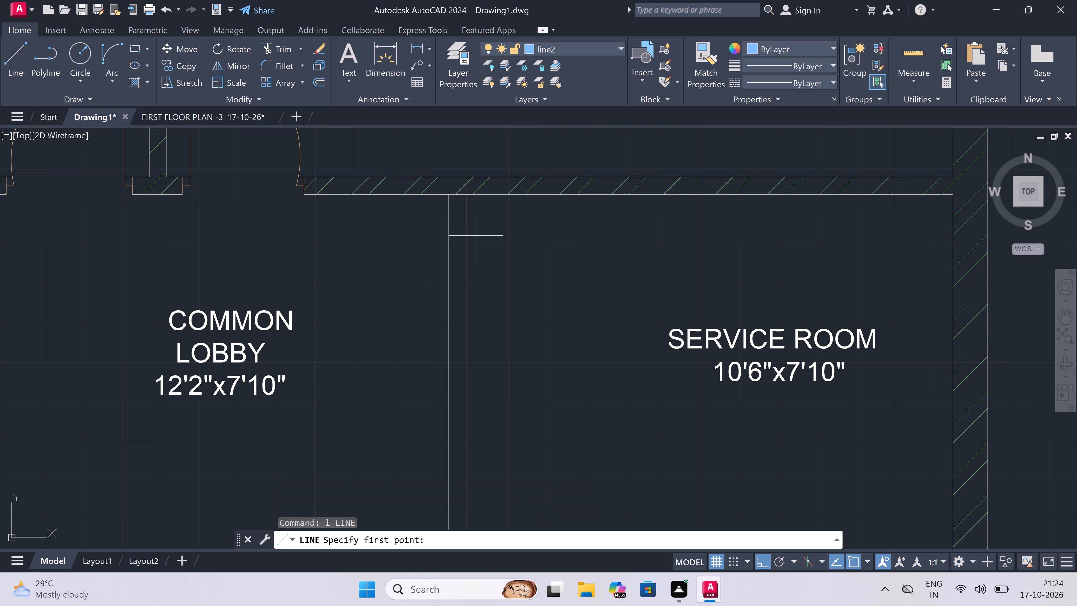
pyautogui.scroll(-1, 475, 240)
pyautogui.scroll(5, 475, 214)
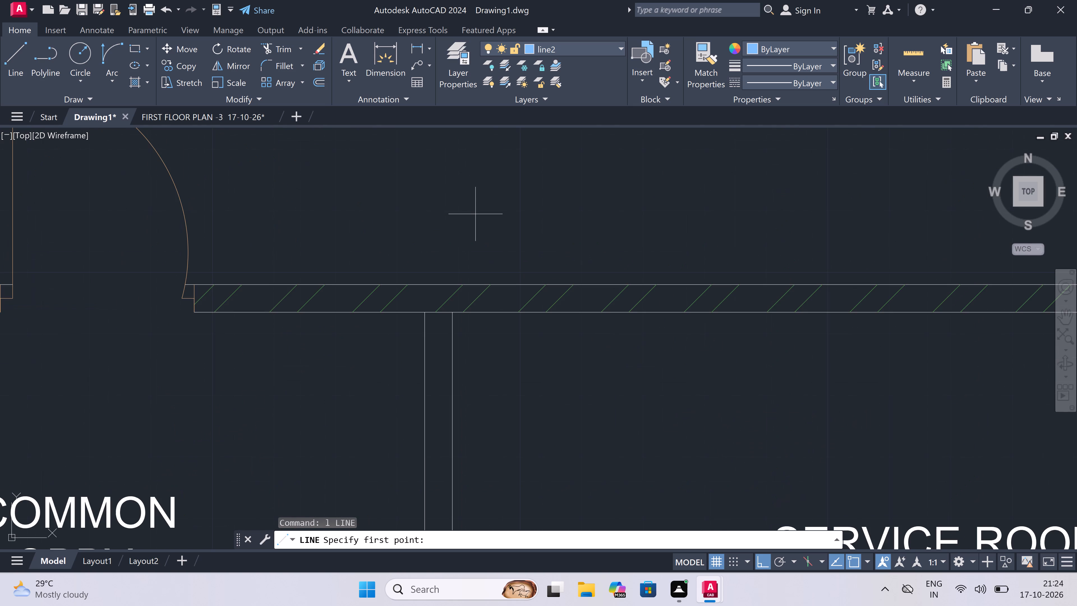
pyautogui.doubleClick(563, 43)
pyautogui.click(564, 44)
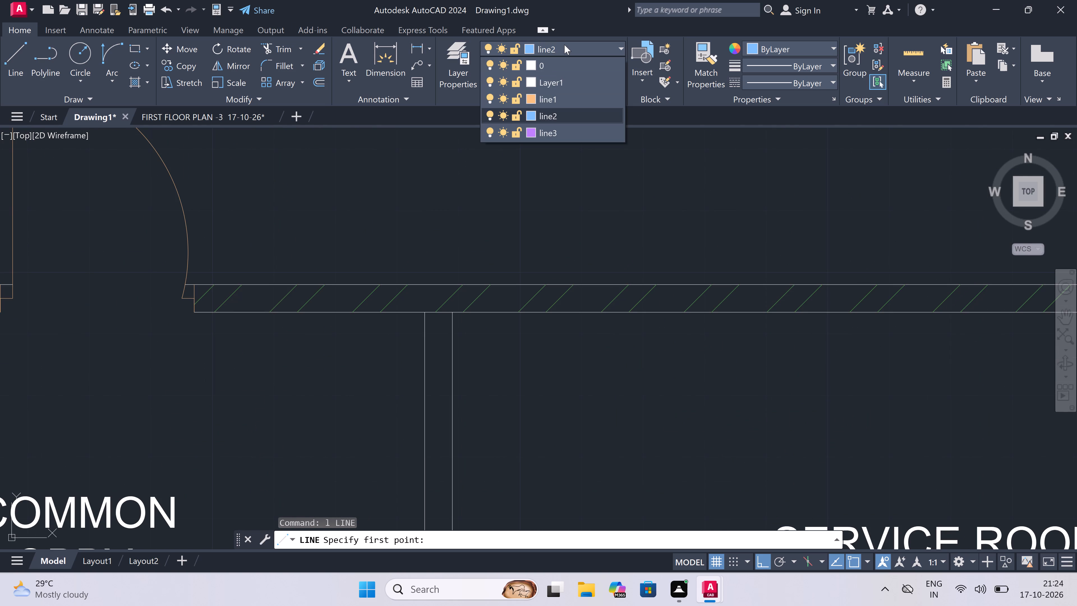
pyautogui.doubleClick(572, 97)
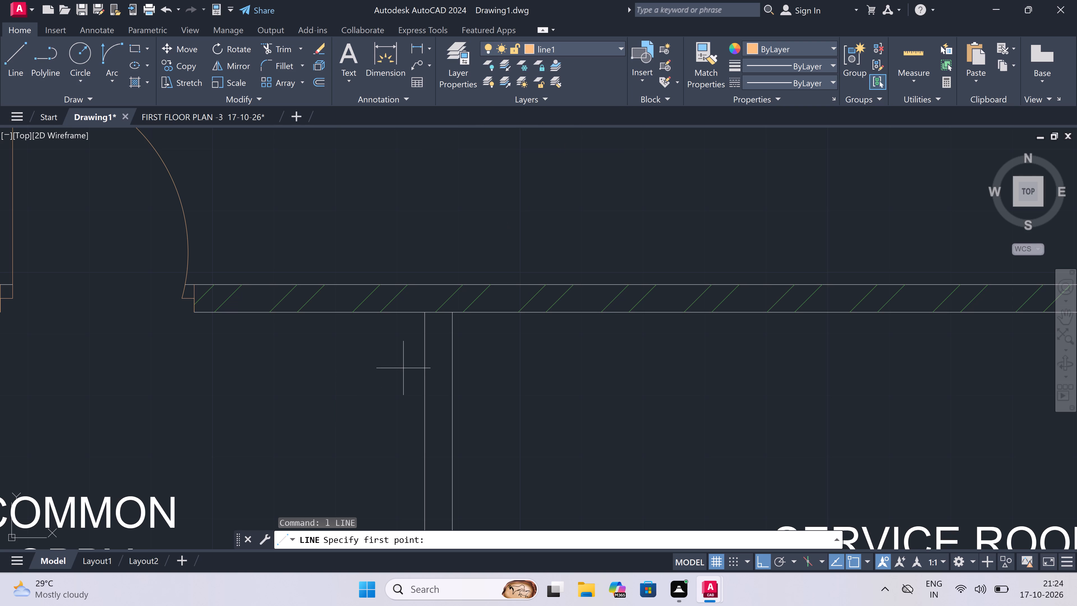
pyautogui.scroll(1, 404, 369)
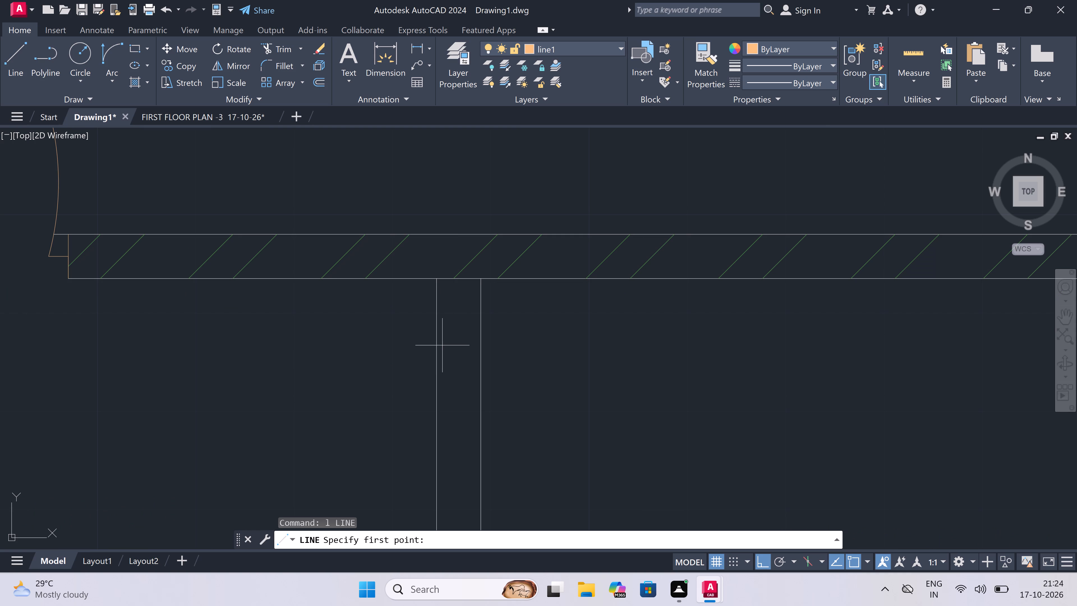
pyautogui.click(439, 316)
pyautogui.click(478, 316)
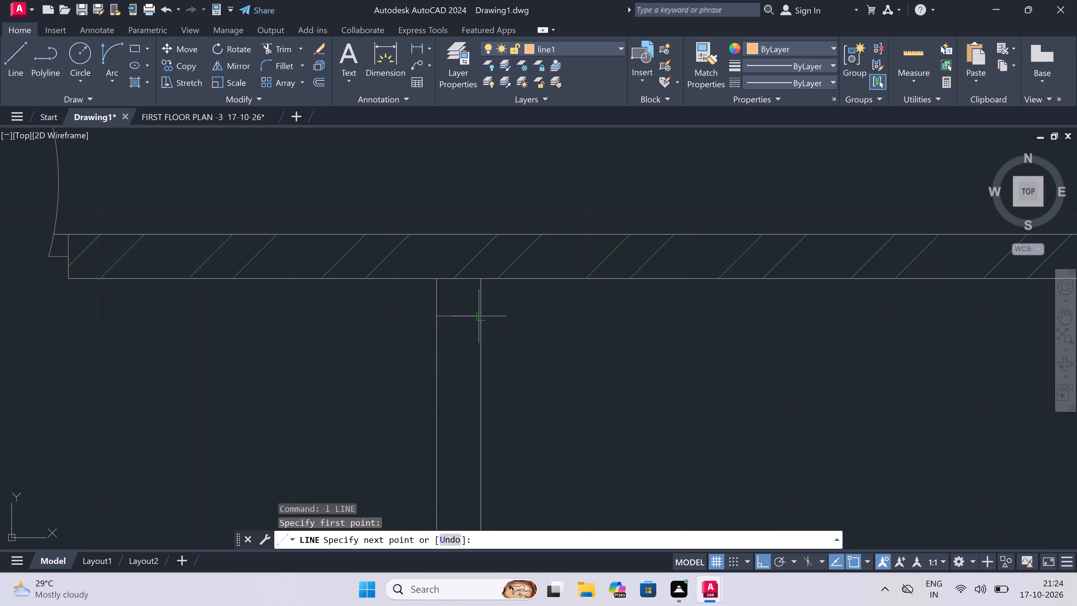
# From the midpoint of the line across the partition, draw a 2" frame line south and a 2' door leaf line east.
pyautogui.doubleClick(456, 316)
pyautogui.press('2')
pyautogui.write('"')
pyautogui.press('space')
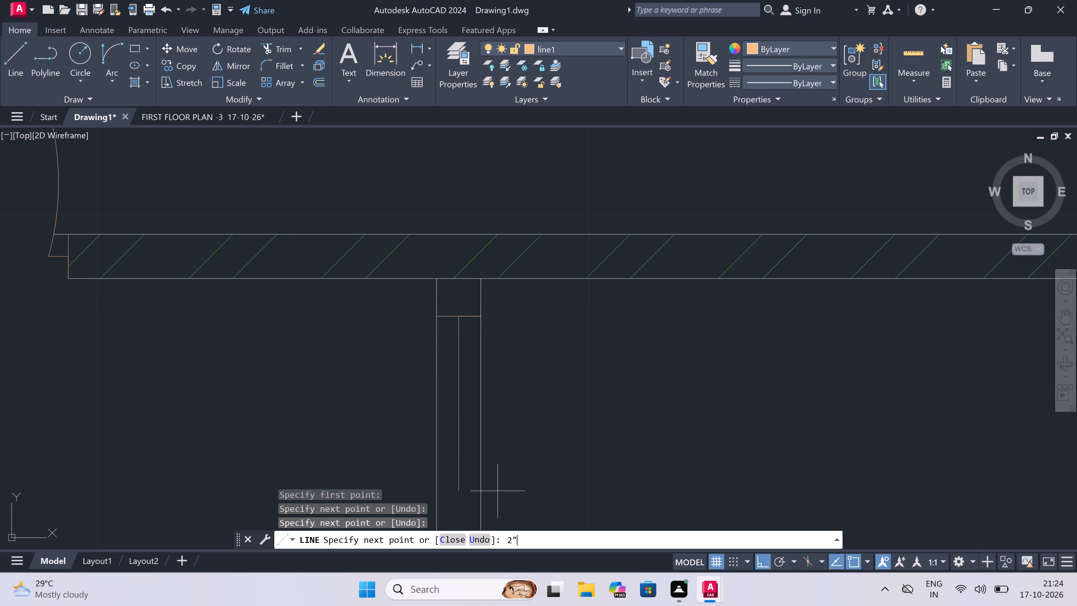
pyautogui.write("2'")
pyautogui.press('space')
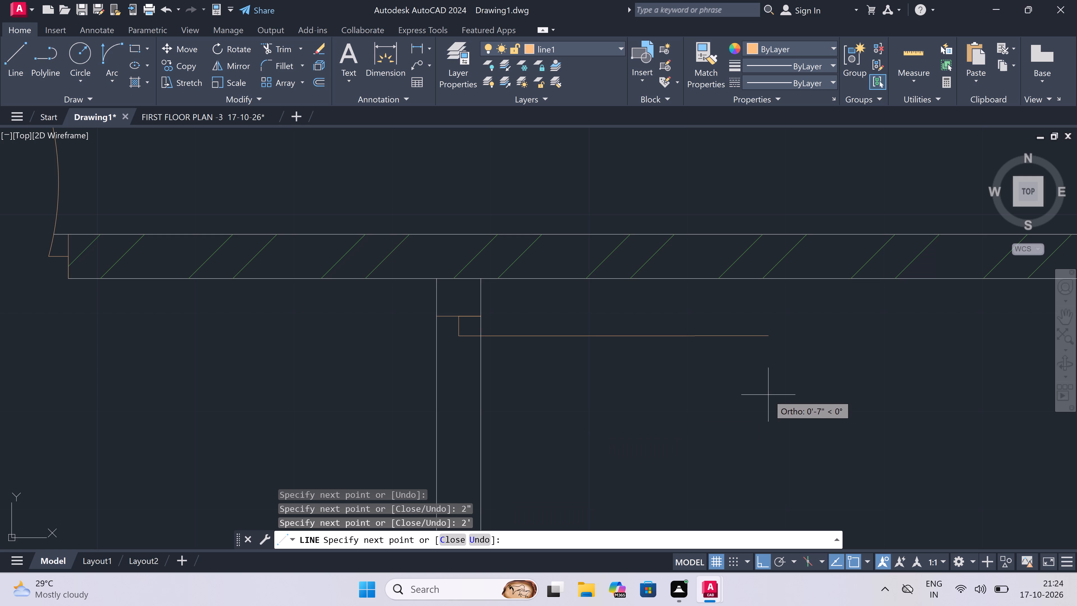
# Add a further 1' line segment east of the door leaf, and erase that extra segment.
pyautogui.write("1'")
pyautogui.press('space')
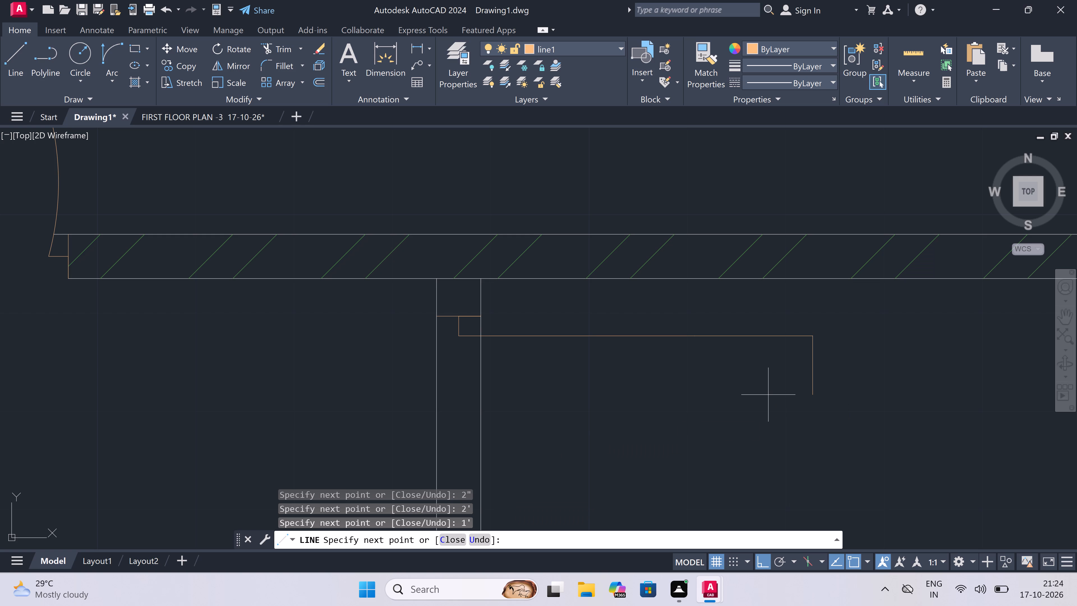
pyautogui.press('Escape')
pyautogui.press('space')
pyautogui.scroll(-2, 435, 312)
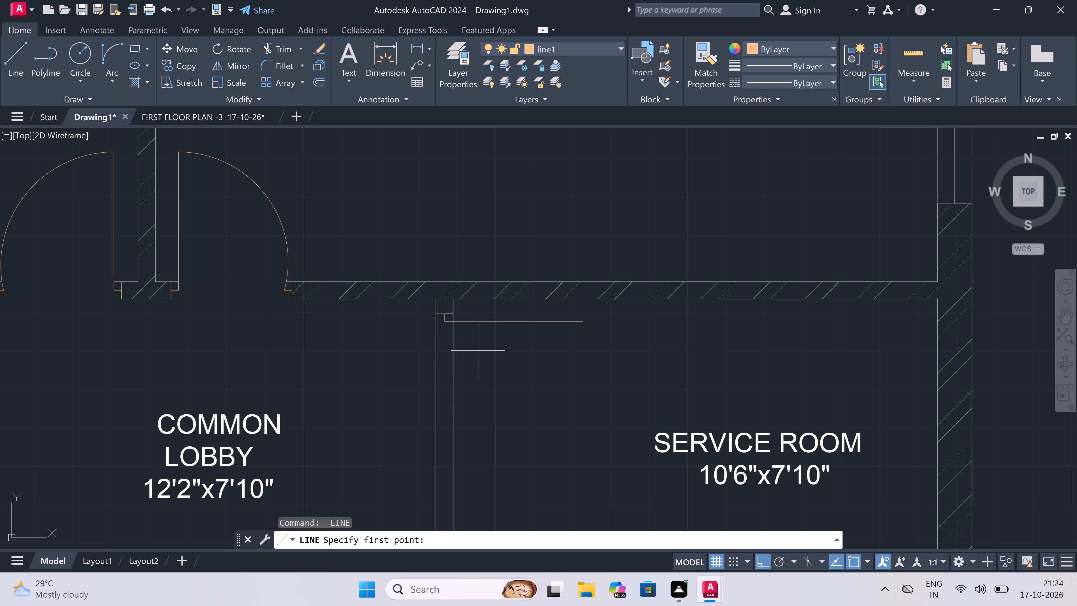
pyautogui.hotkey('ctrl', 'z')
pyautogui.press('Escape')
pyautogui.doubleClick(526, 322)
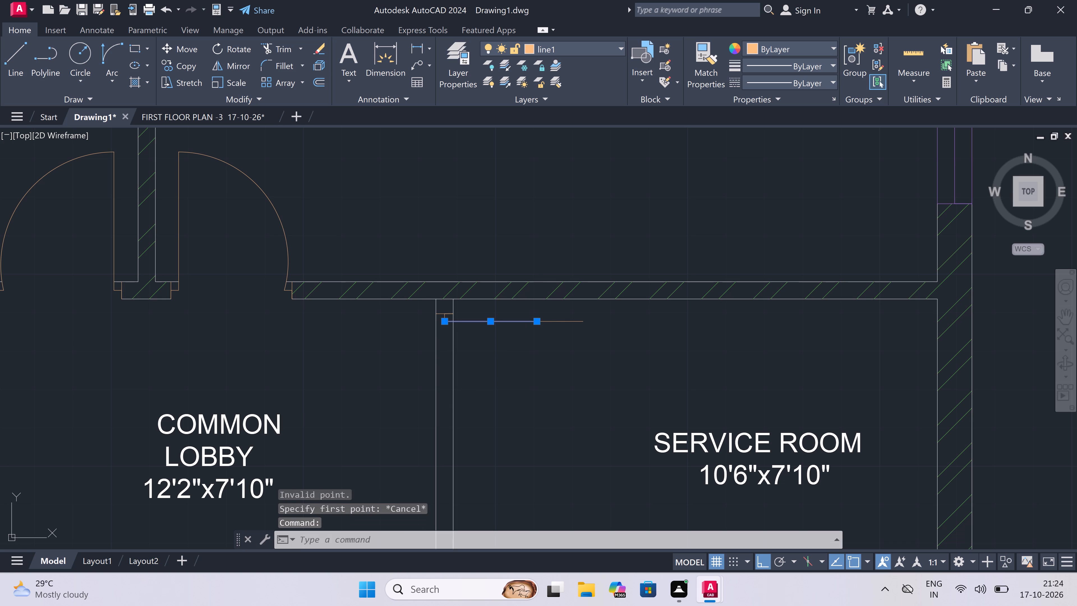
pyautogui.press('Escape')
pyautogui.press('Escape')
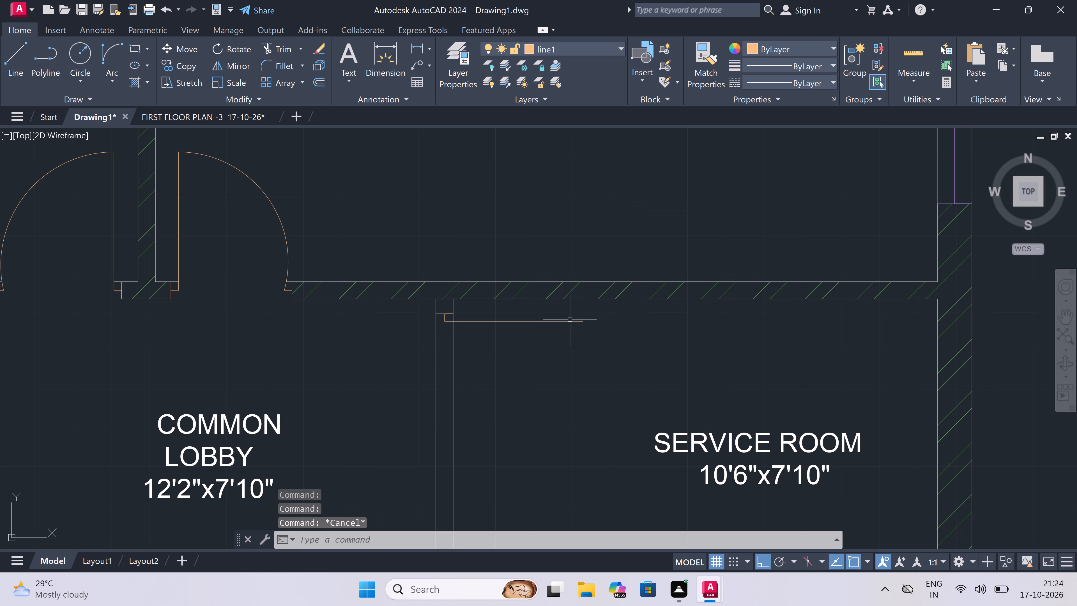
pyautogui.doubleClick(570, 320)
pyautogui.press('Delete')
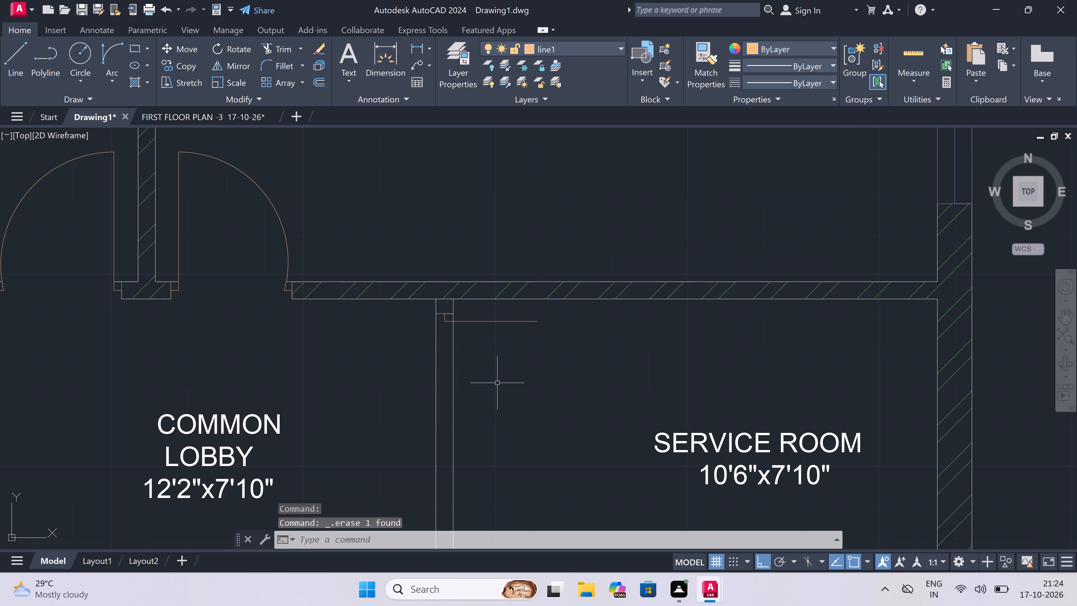
# Draw a line across the partition at the door opening's south end, with a 2" frame line north from its midpoint.
pyautogui.press('l')
pyautogui.press('space')
pyautogui.scroll(1, 437, 378)
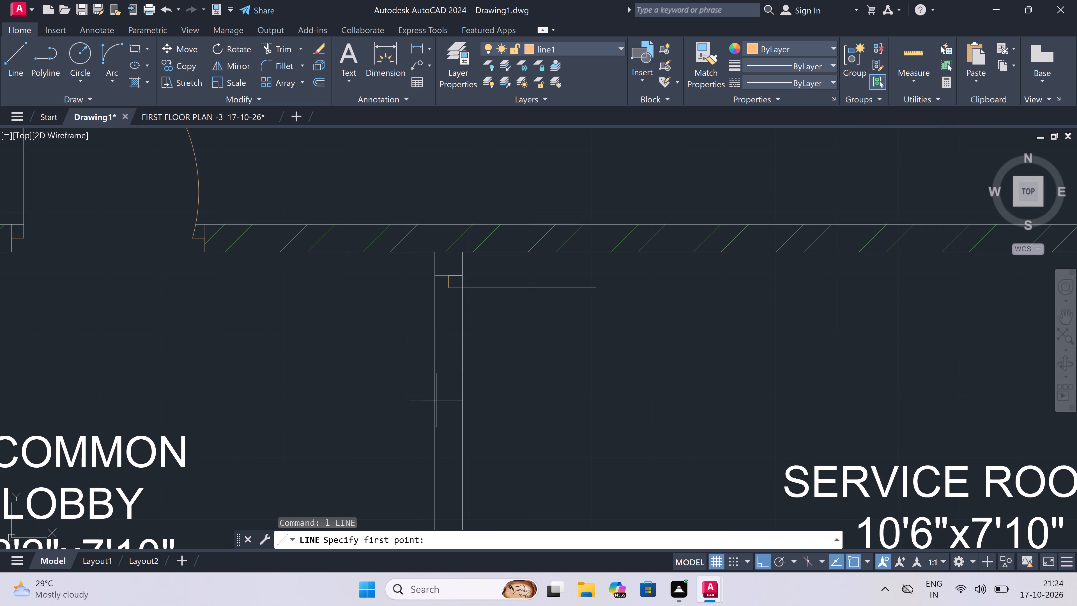
pyautogui.doubleClick(436, 401)
pyautogui.doubleClick(467, 402)
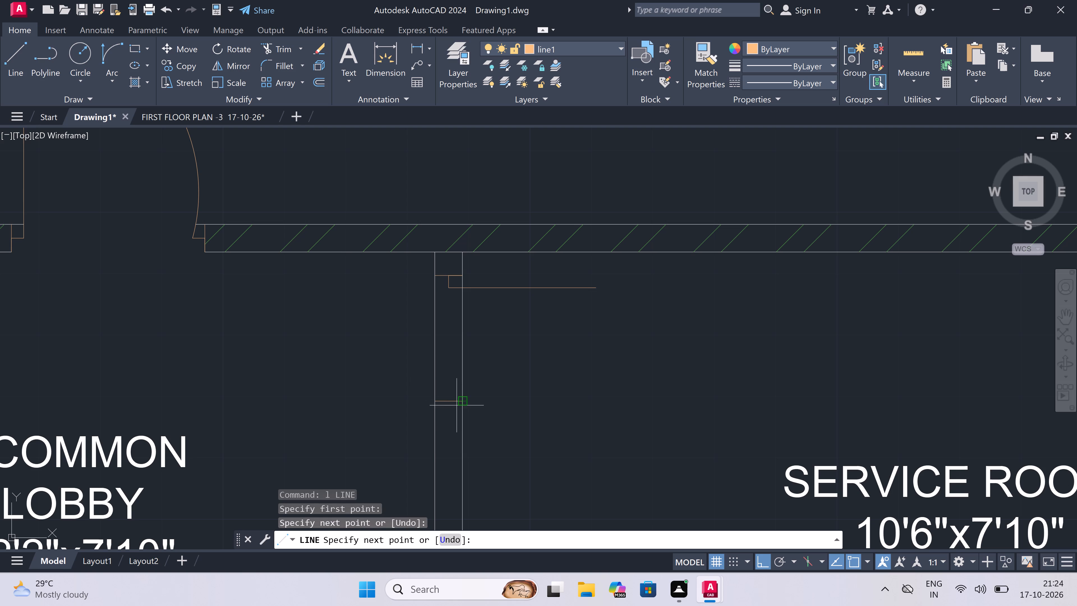
pyautogui.moveTo(449, 401); pyautogui.dragTo(452, 403)
pyautogui.write('2"')
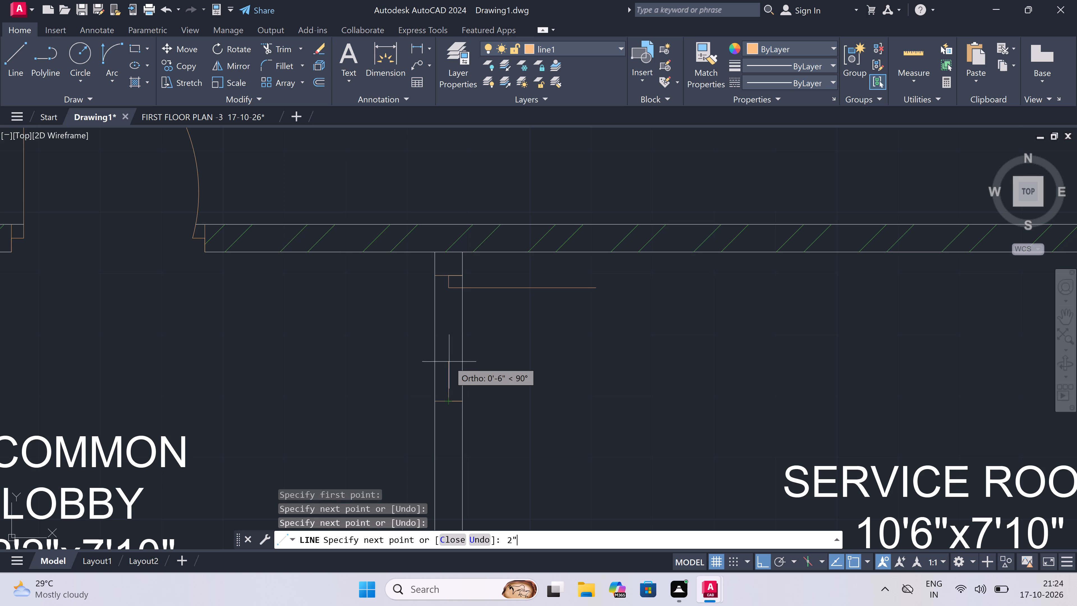
pyautogui.press('space')
pyautogui.press('Escape')
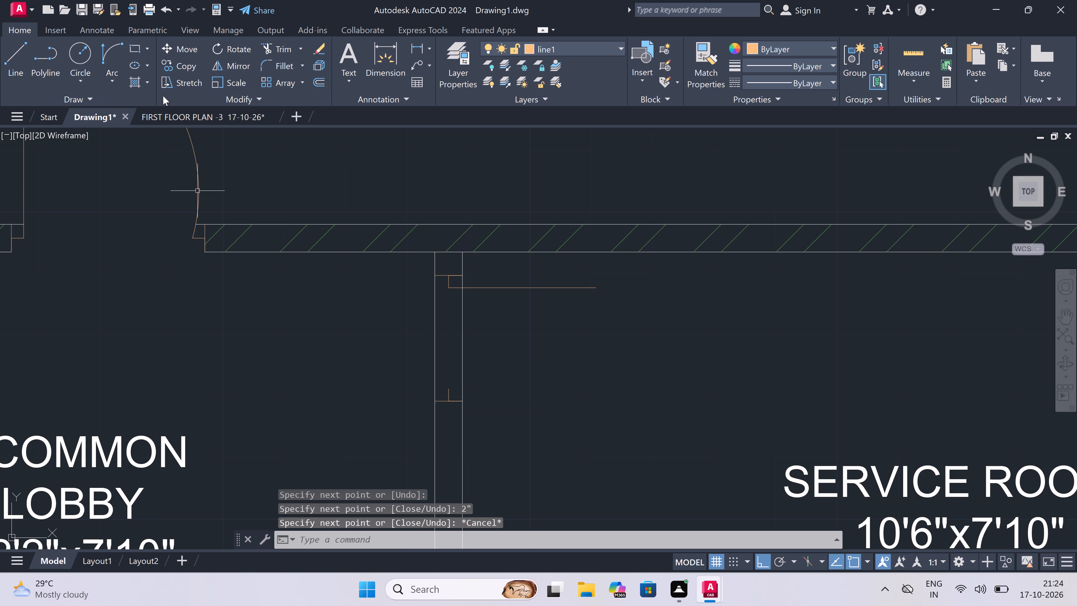
# Draw the door swing as a start-end-direction arc from the leaf's east end to the tip of the south frame line.
pyautogui.click(108, 56)
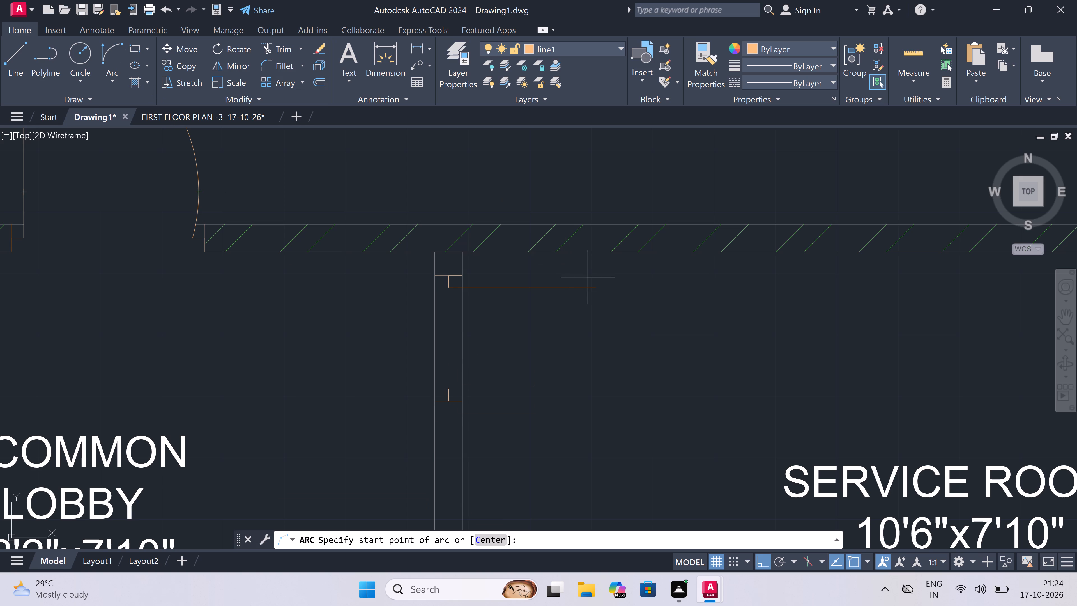
pyautogui.click(596, 287)
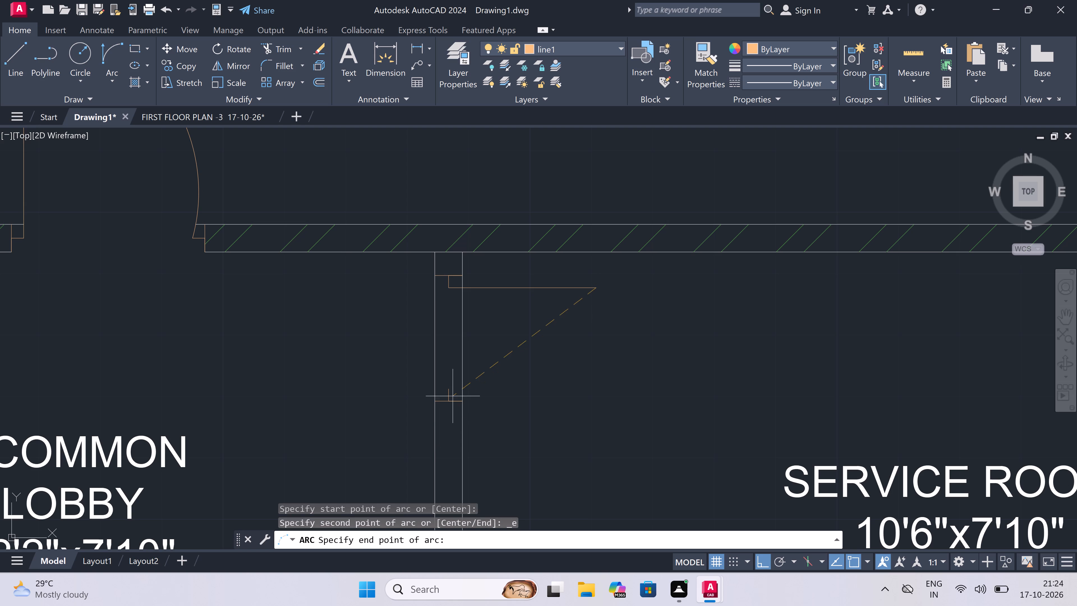
pyautogui.click(451, 388)
pyautogui.doubleClick(571, 387)
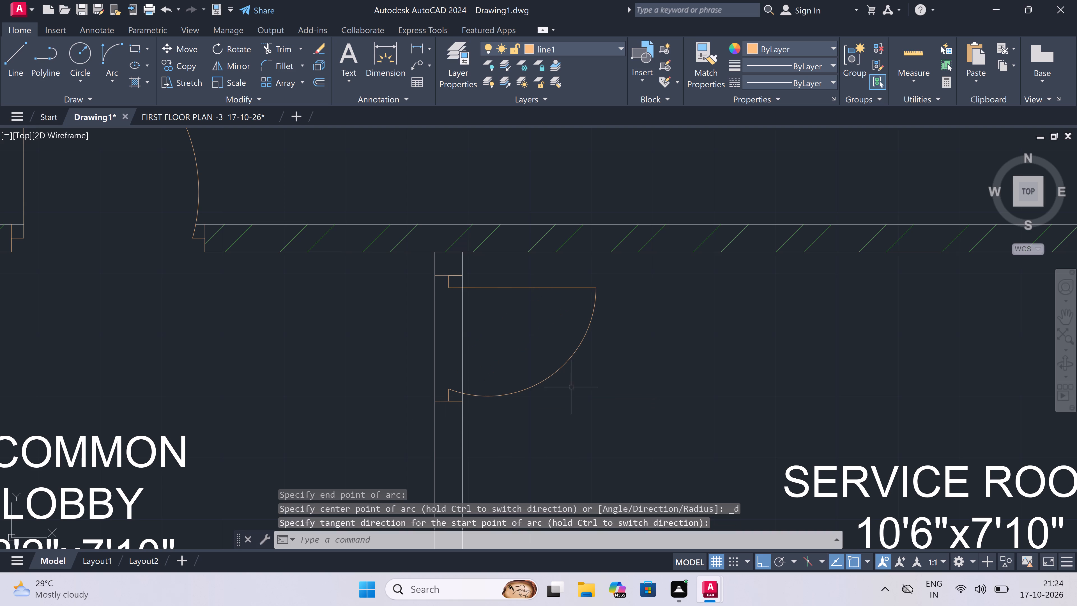
# Trim both partition faces between the two frame lines to clear the service room's door opening.
pyautogui.write('tr')
pyautogui.press('space')
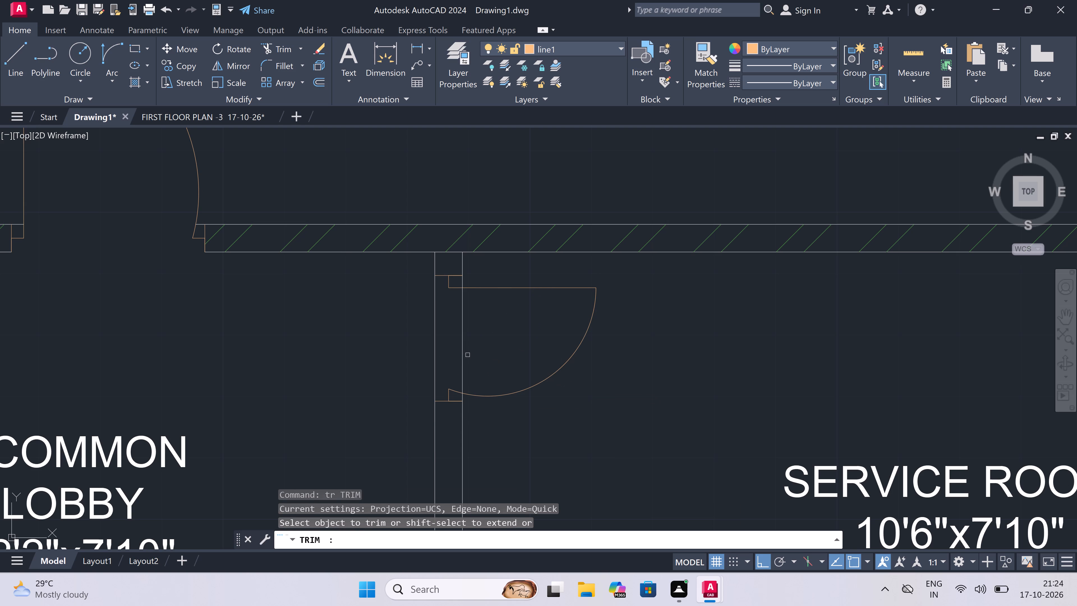
pyautogui.tripleClick(464, 342)
pyautogui.click(420, 348)
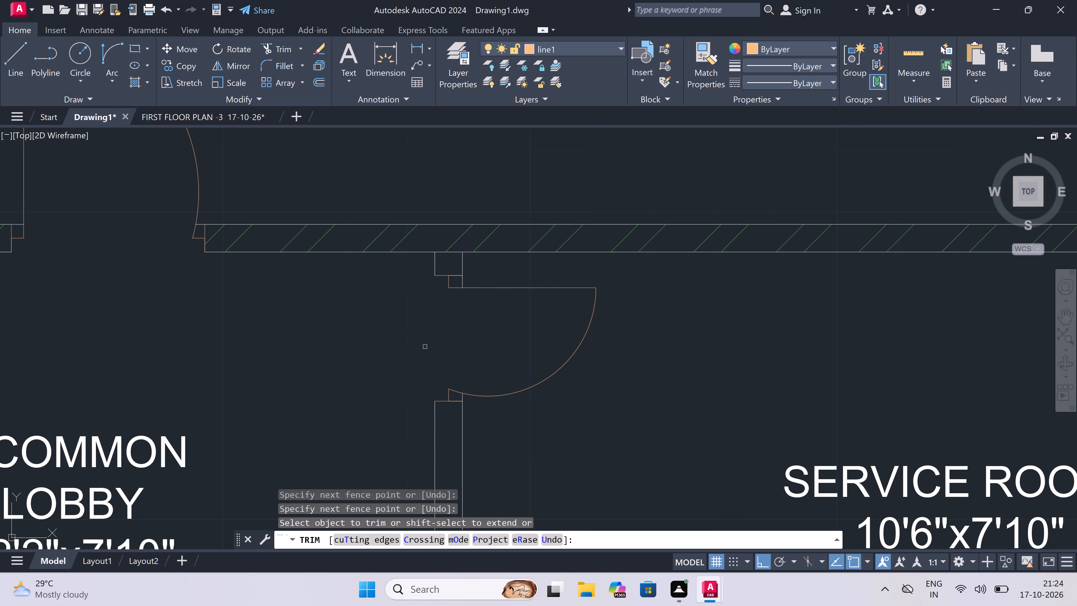
pyautogui.press('Escape')
# Hatch the partition pieces south and north of the service room door, matching the properties of the existing east wall hatch.
pyautogui.scroll(-3, 428, 324)
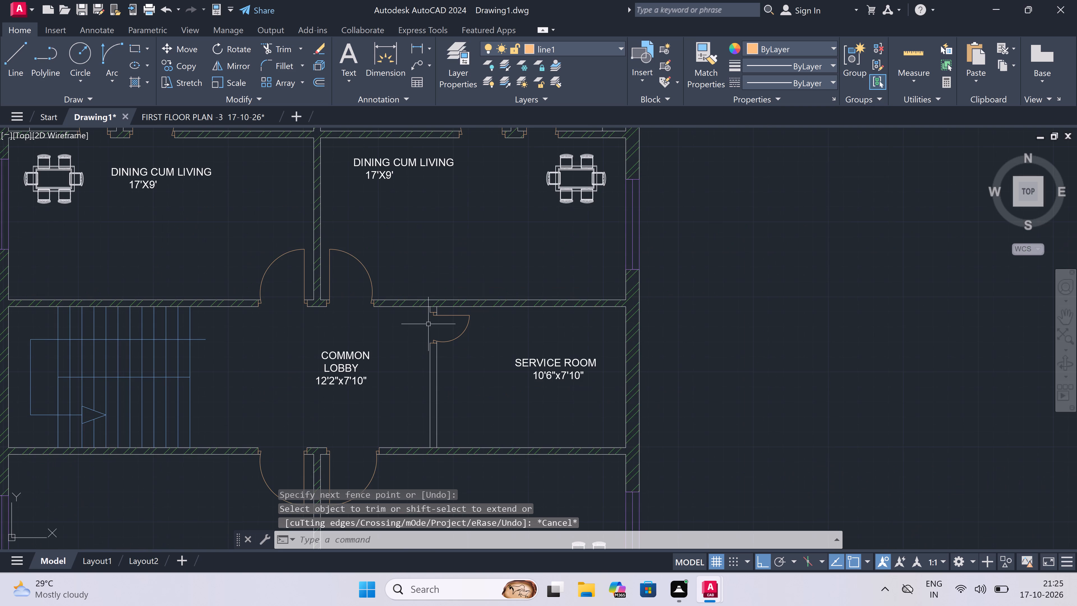
pyautogui.write('h')
pyautogui.press('space')
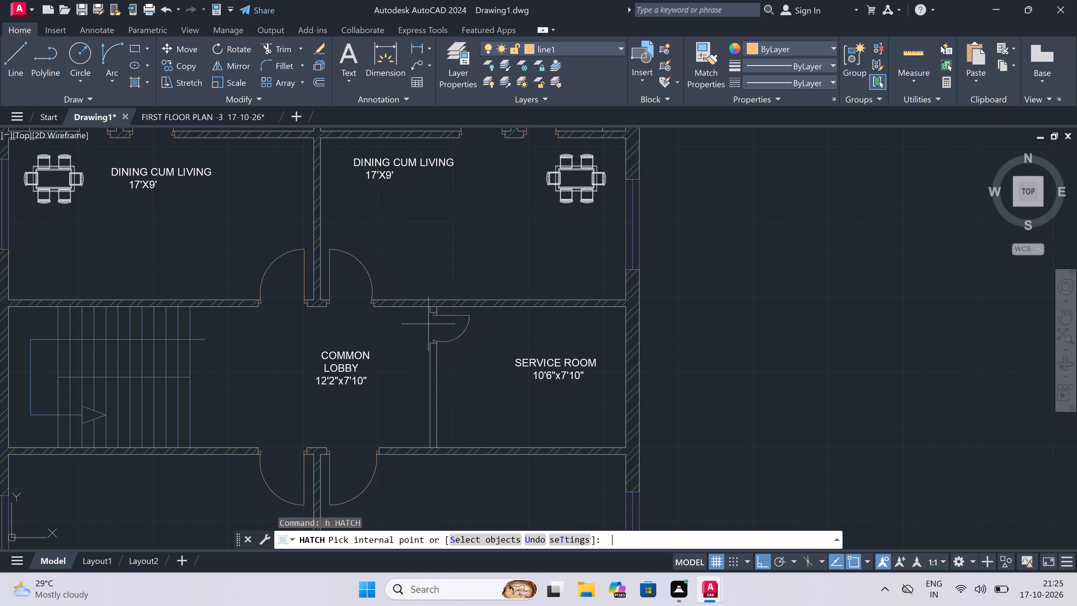
pyautogui.doubleClick(771, 55)
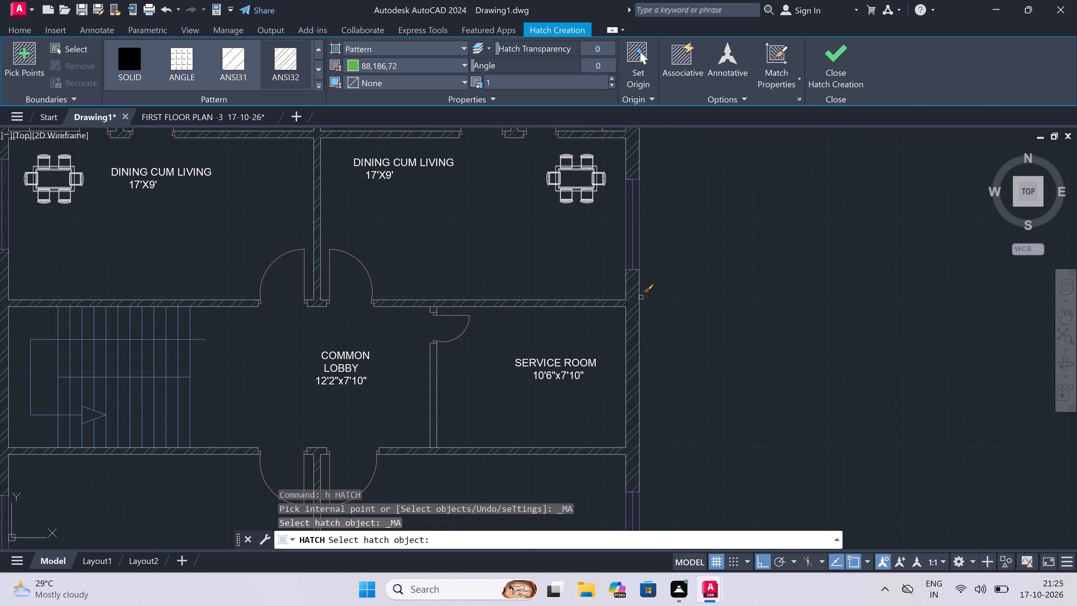
pyautogui.click(630, 306)
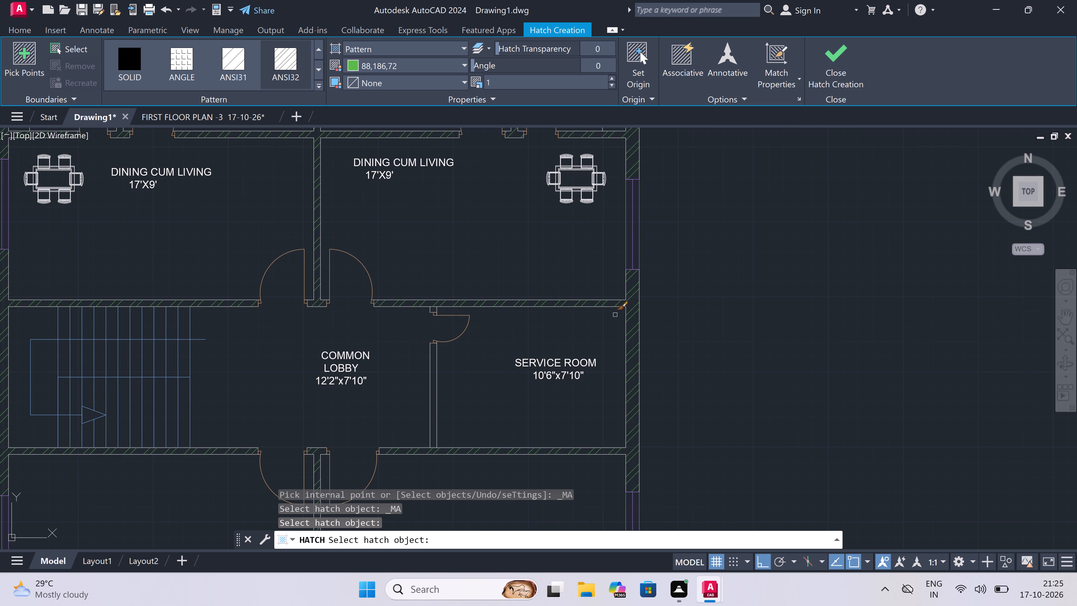
pyautogui.click(632, 330)
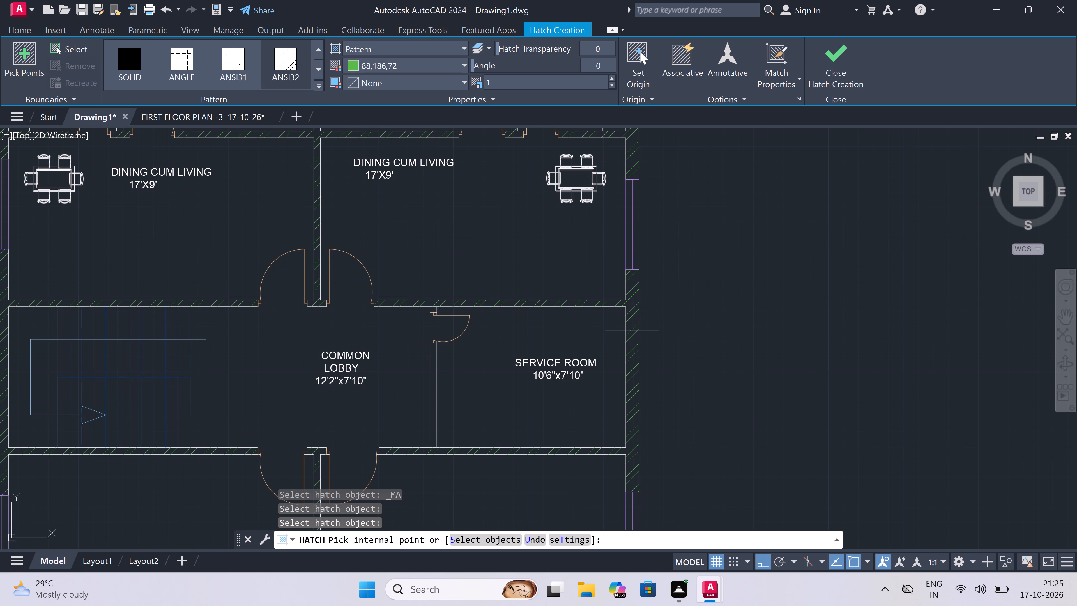
pyautogui.scroll(1, 438, 388)
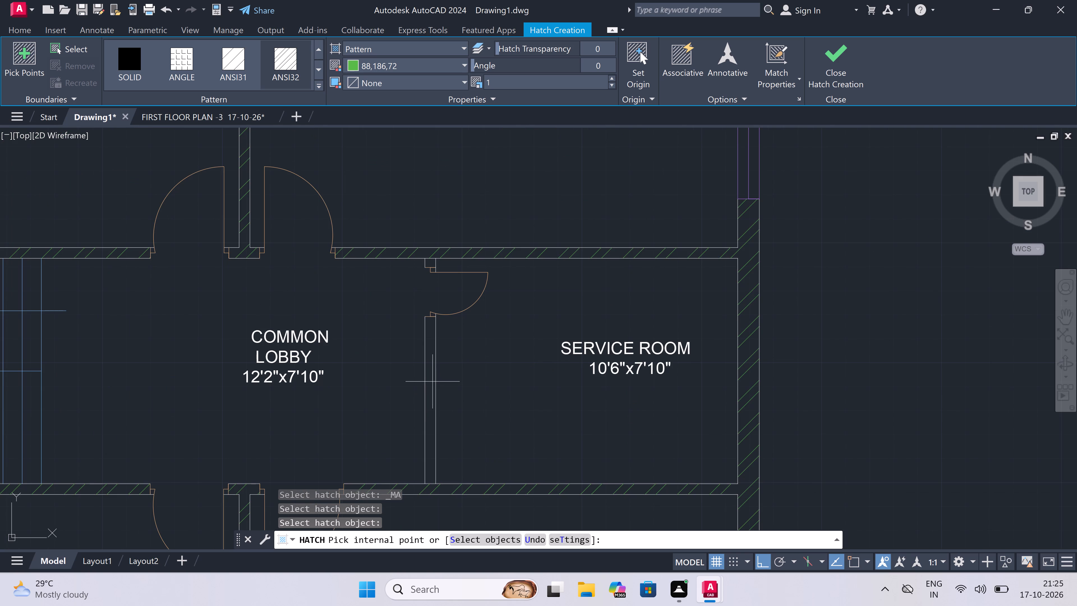
pyautogui.click(431, 379)
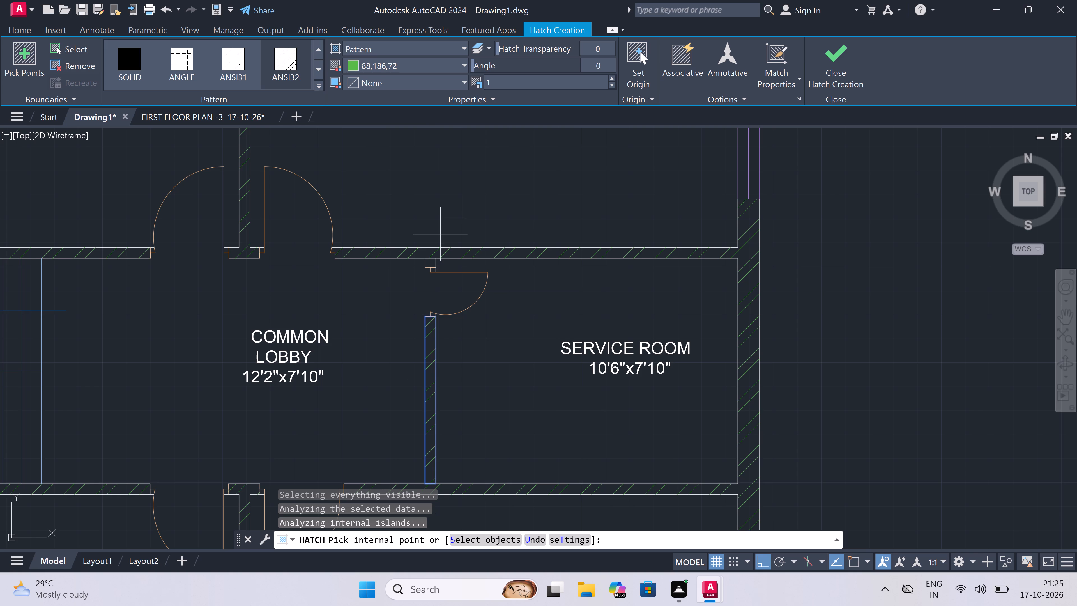
pyautogui.scroll(2, 428, 258)
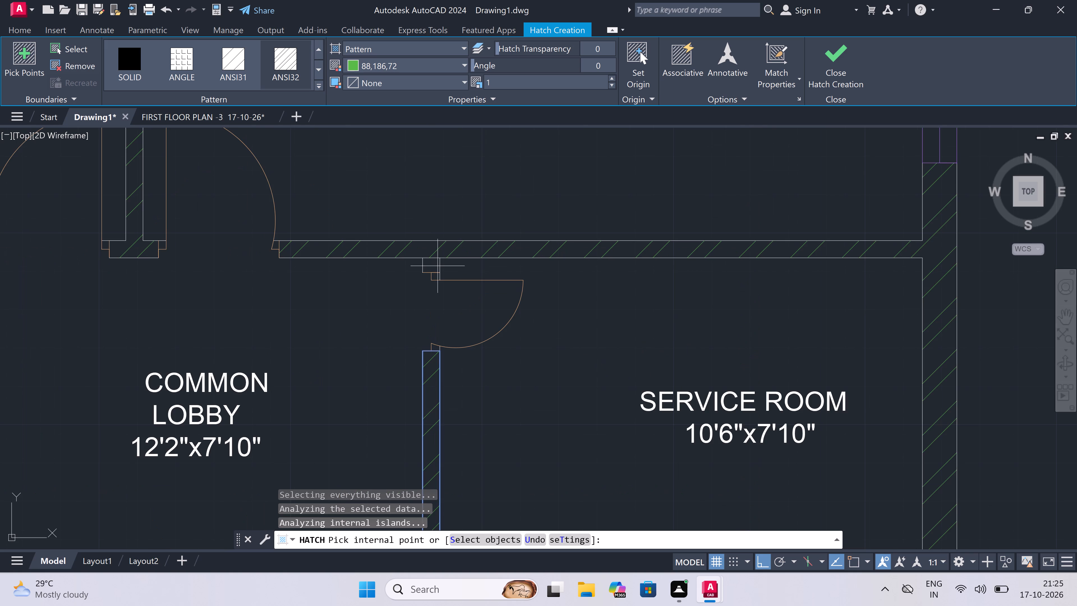
pyautogui.doubleClick(435, 265)
pyautogui.scroll(-7, 451, 263)
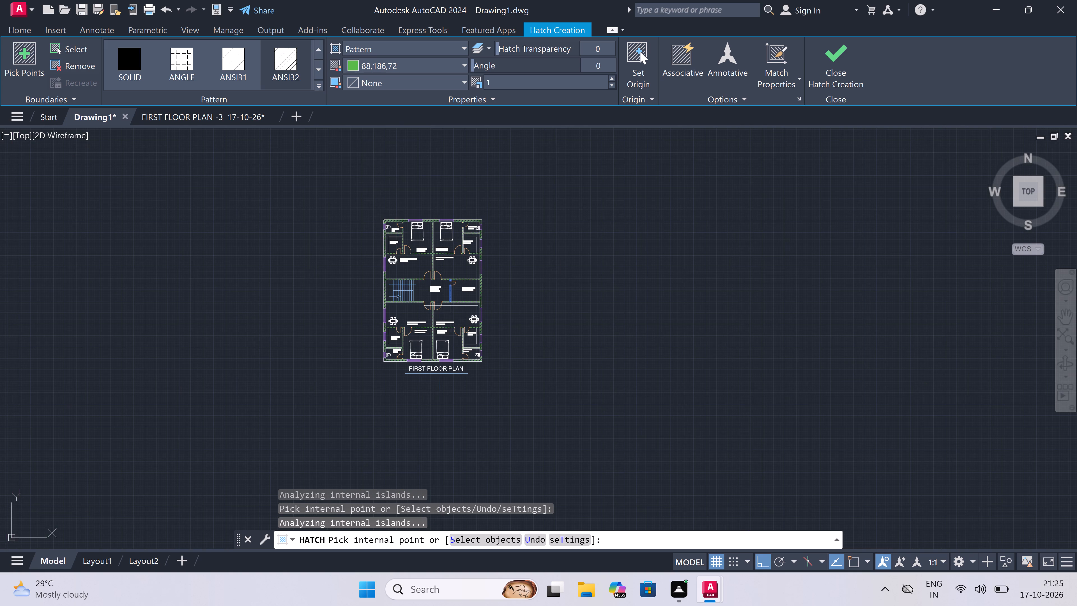
pyautogui.press('Escape')
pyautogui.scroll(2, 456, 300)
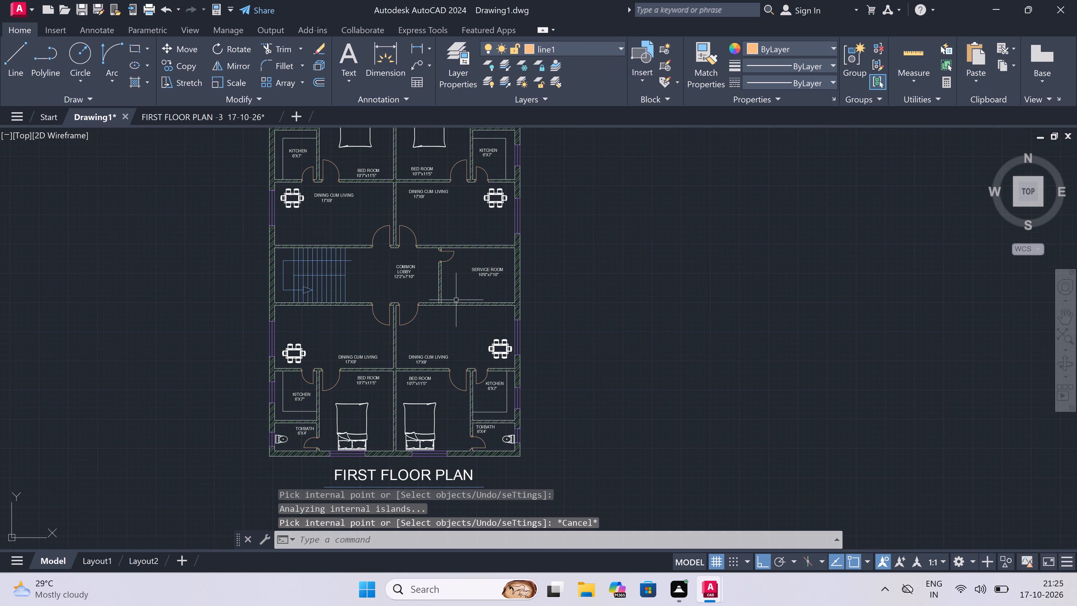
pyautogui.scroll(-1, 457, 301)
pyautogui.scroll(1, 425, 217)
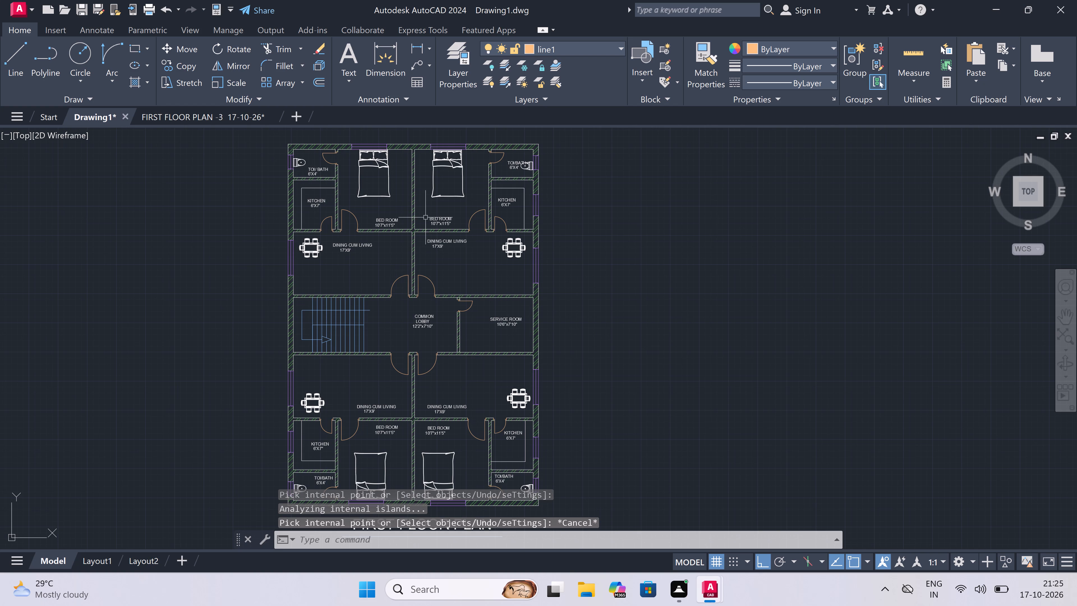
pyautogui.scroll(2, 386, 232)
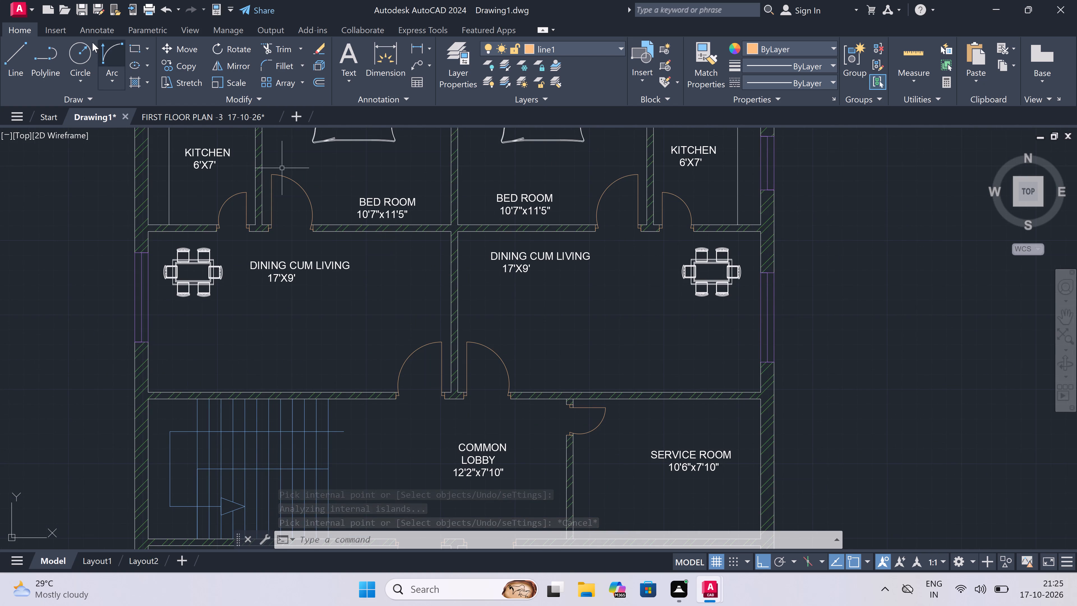
# Open the recent drawing living_room_furniture (1).dwg.
pyautogui.click(19, 6)
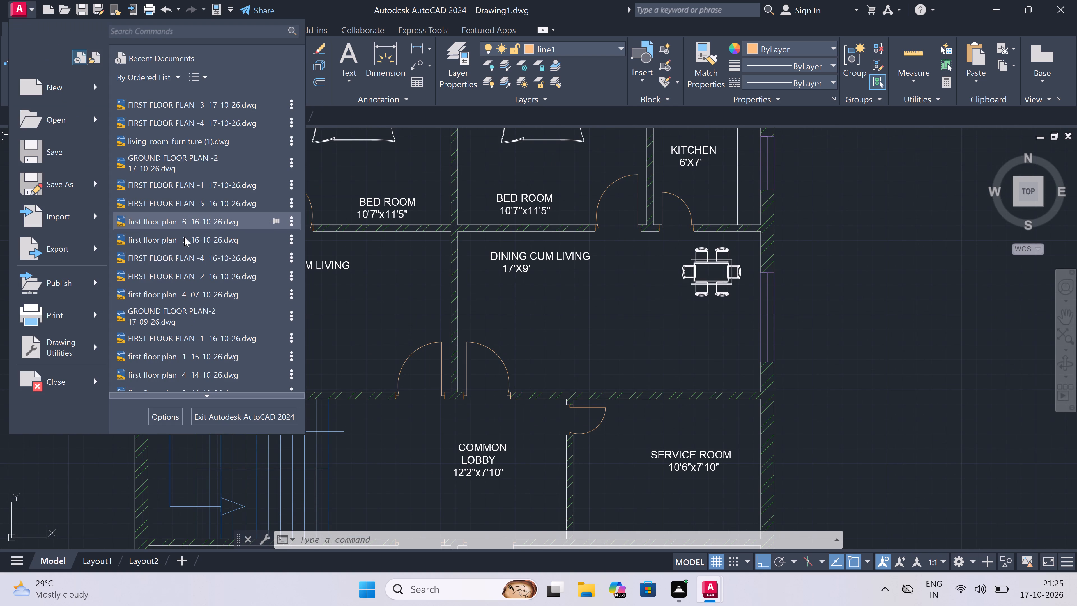
pyautogui.scroll(-3, 188, 342)
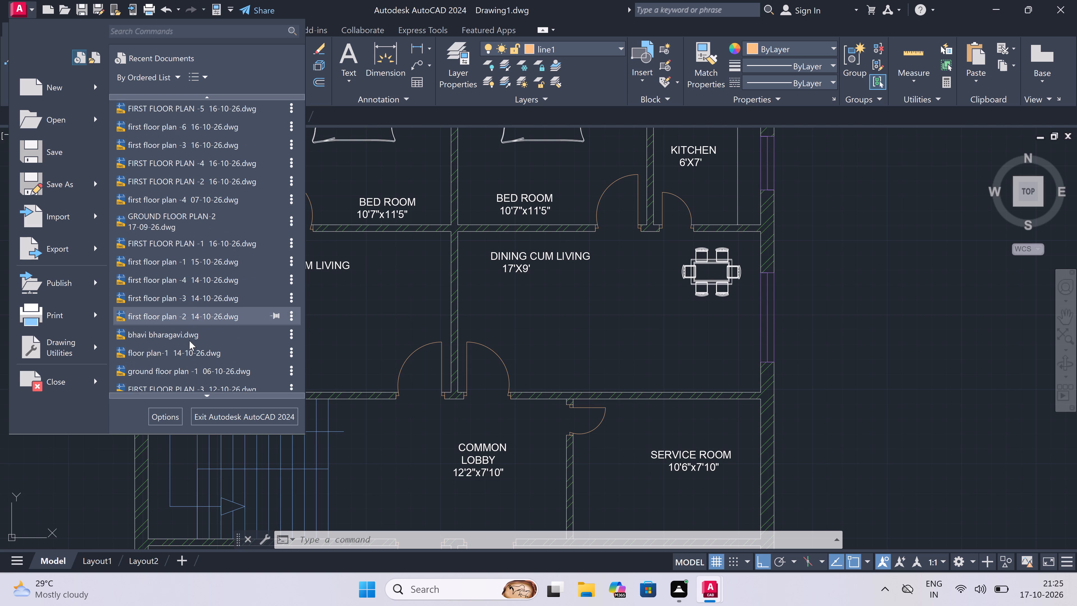
pyautogui.scroll(4, 189, 340)
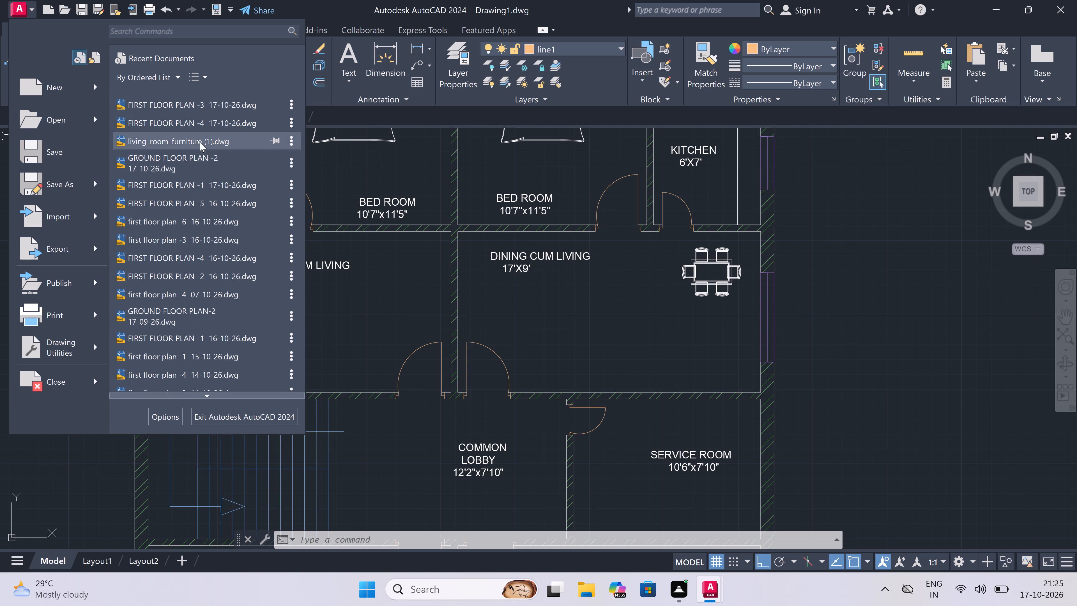
pyautogui.tripleClick(200, 139)
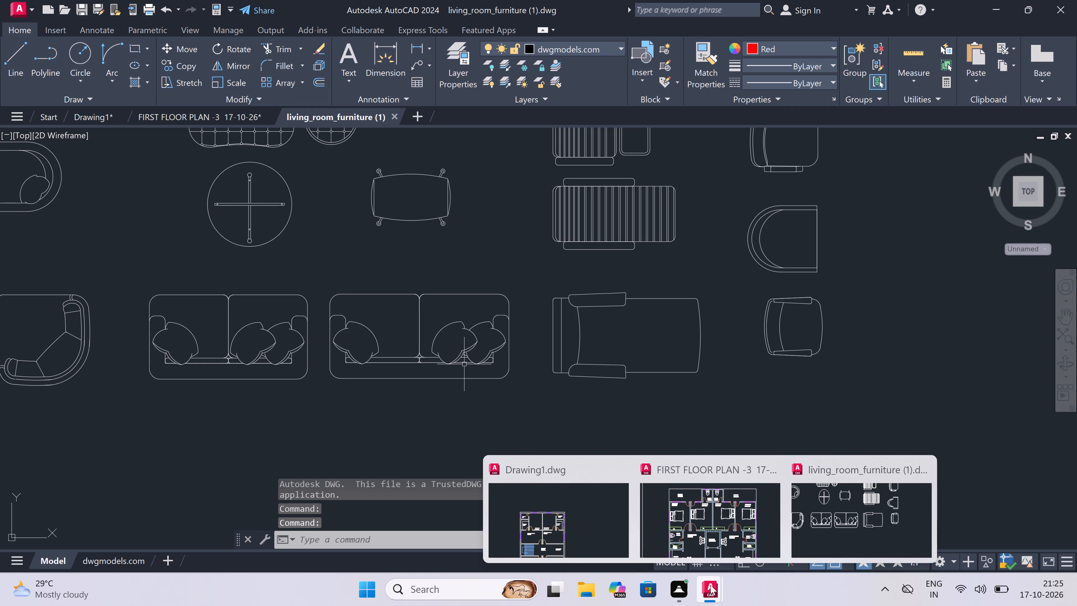
# Switch to the FIRST FLOOR PLAN -3 17-10-26 drawing and examine its drawing room furniture layout.
pyautogui.click(704, 540)
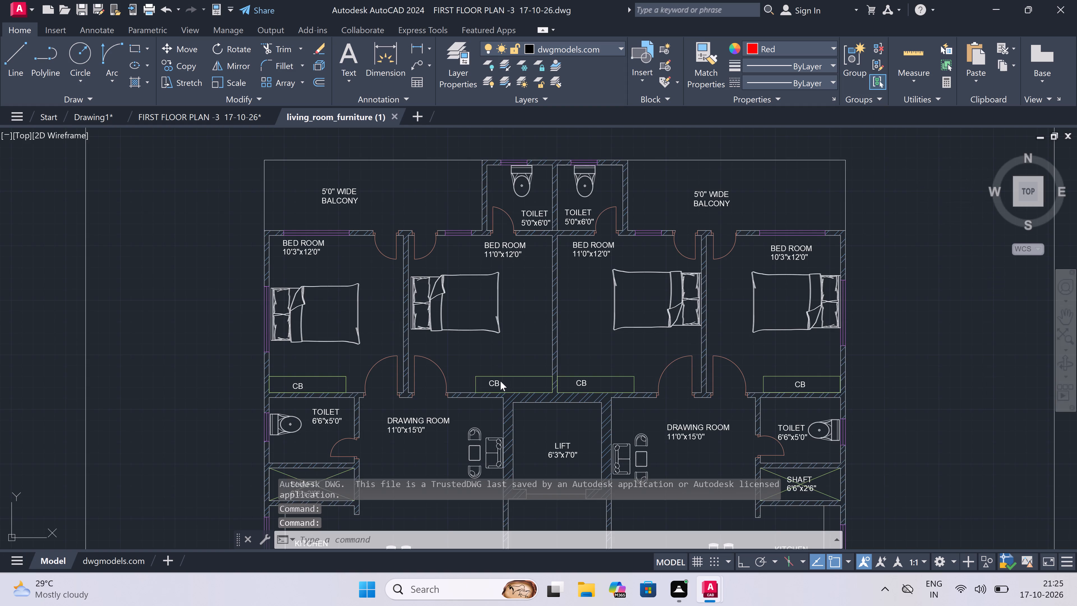
pyautogui.scroll(-5, 428, 300)
pyautogui.scroll(2, 439, 334)
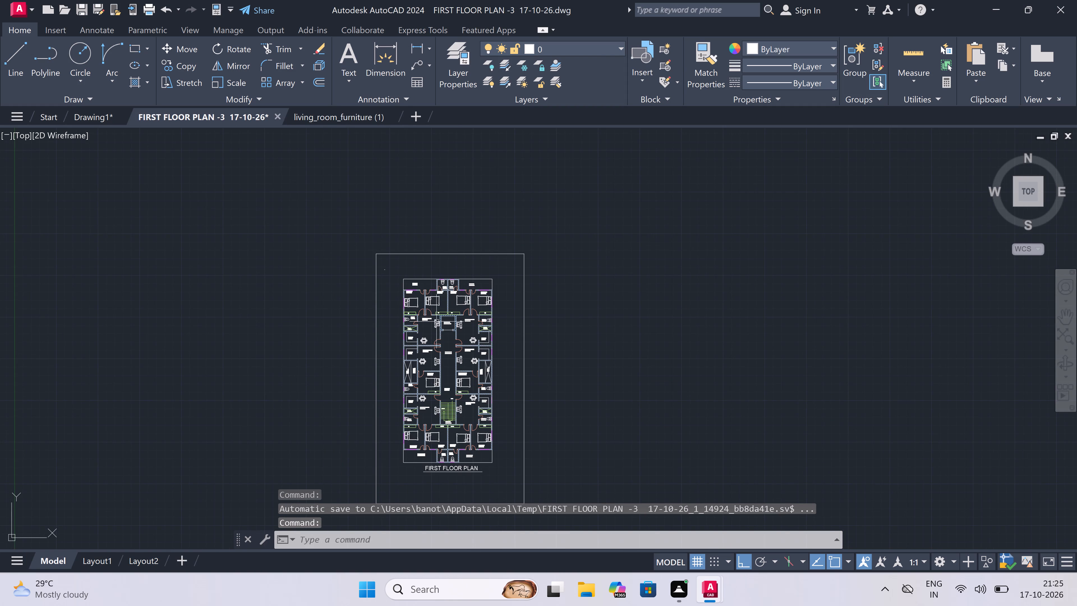
pyautogui.scroll(2, 437, 332)
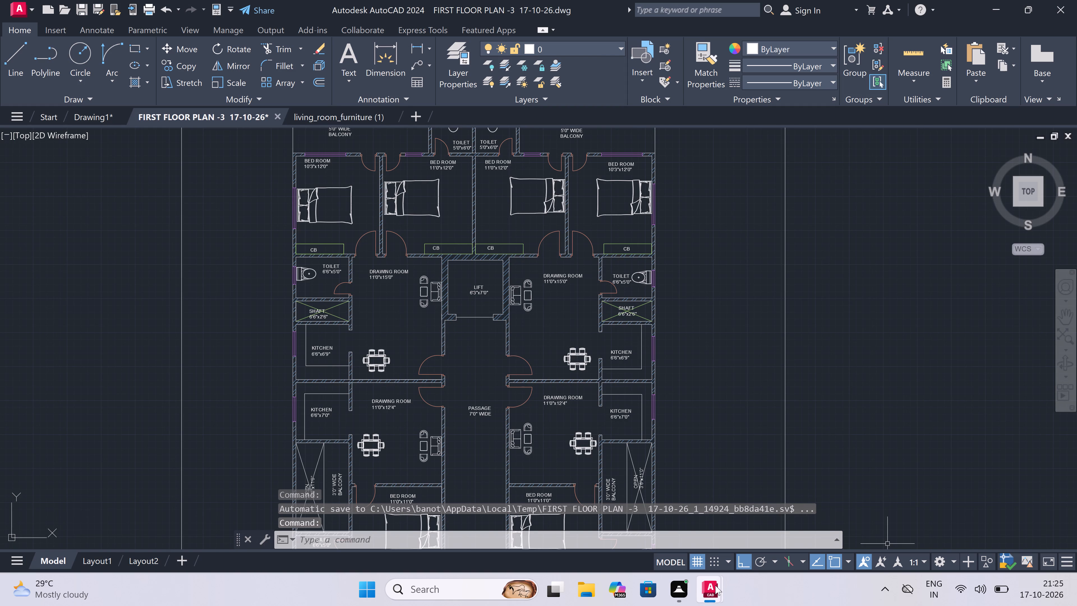
# Switch to the living_room_furniture (1) drawing and copy its two cushioned two-seat sofas to the clipboard.
pyautogui.click(871, 527)
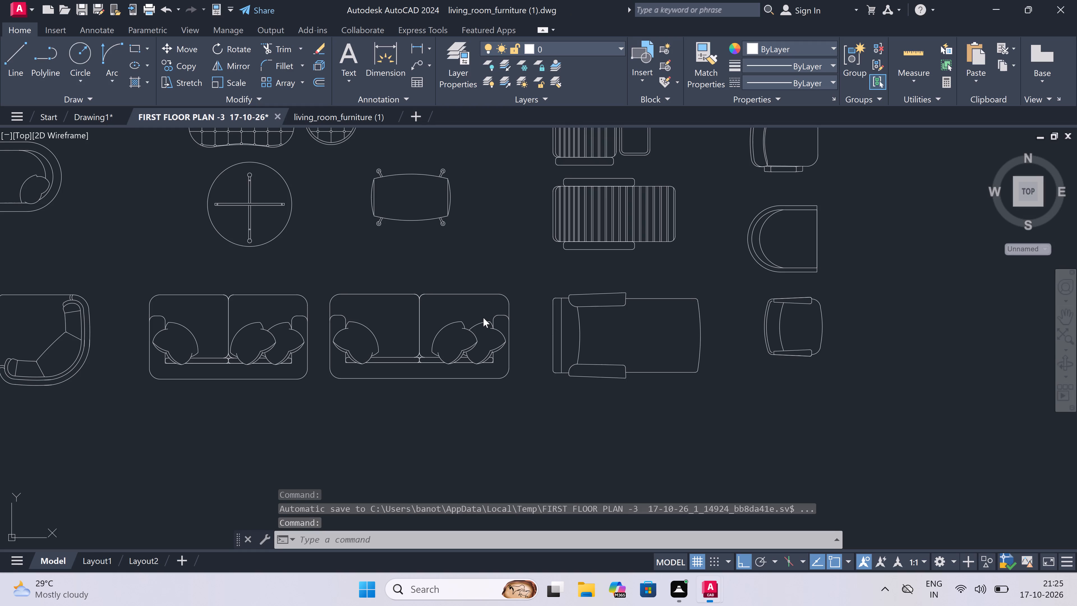
pyautogui.tripleClick(532, 272)
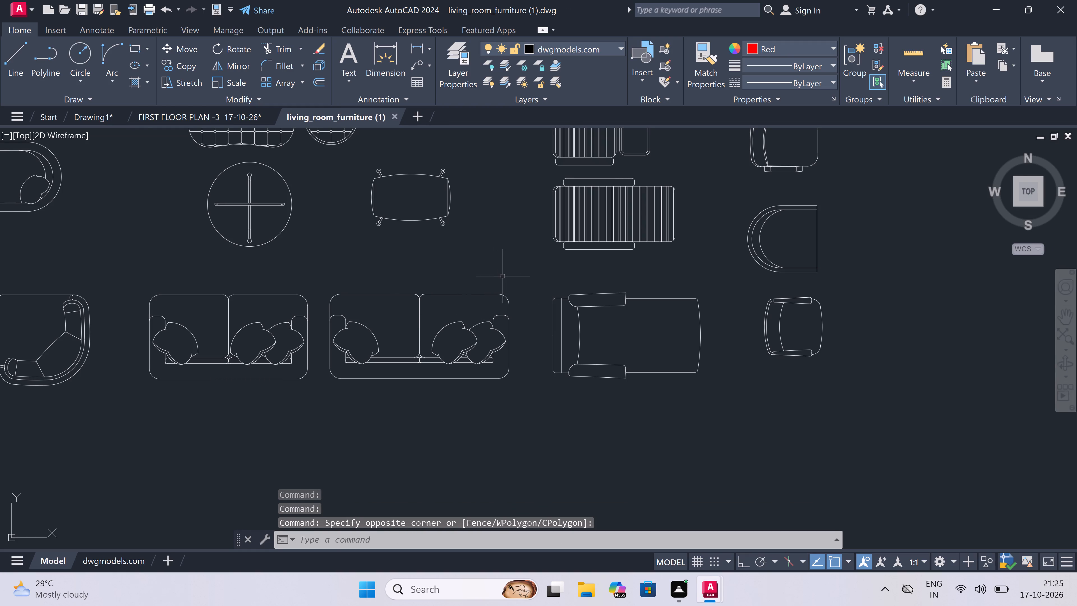
pyautogui.doubleClick(528, 280)
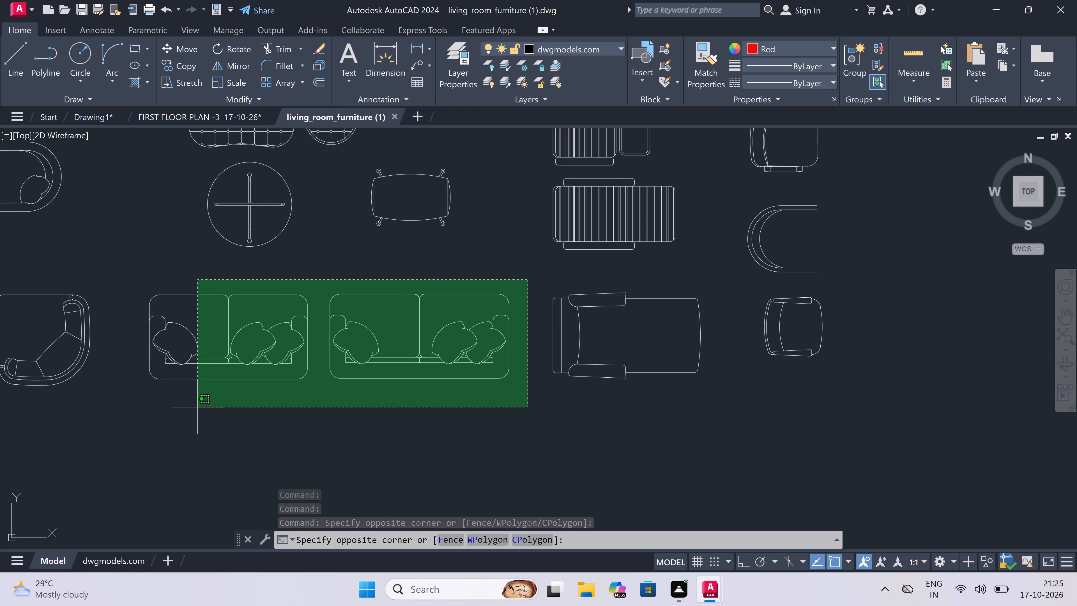
pyautogui.doubleClick(126, 419)
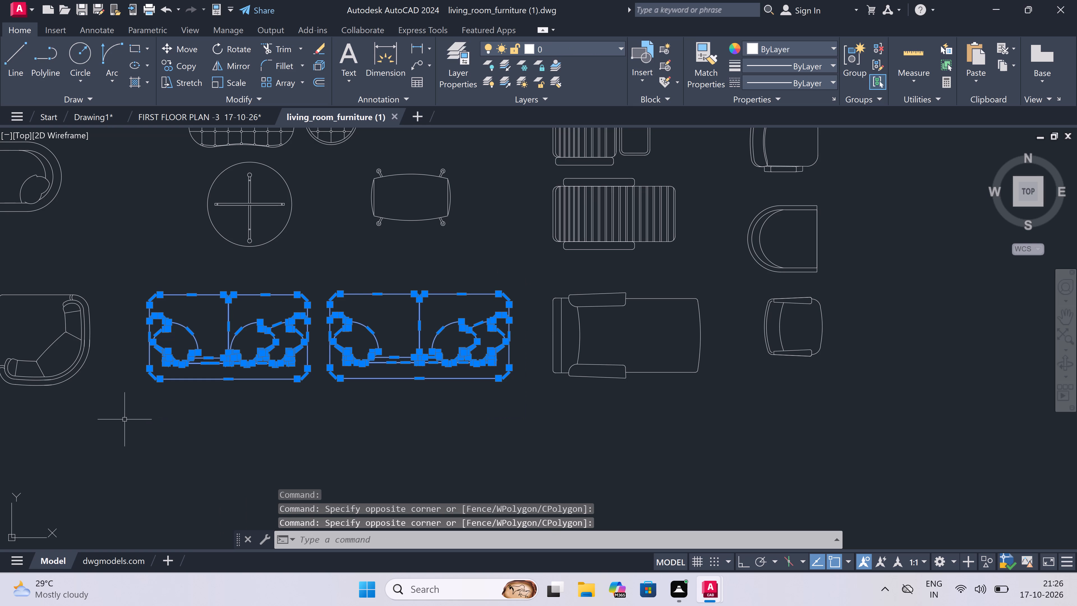
pyautogui.hotkey('ctrl', 'c')
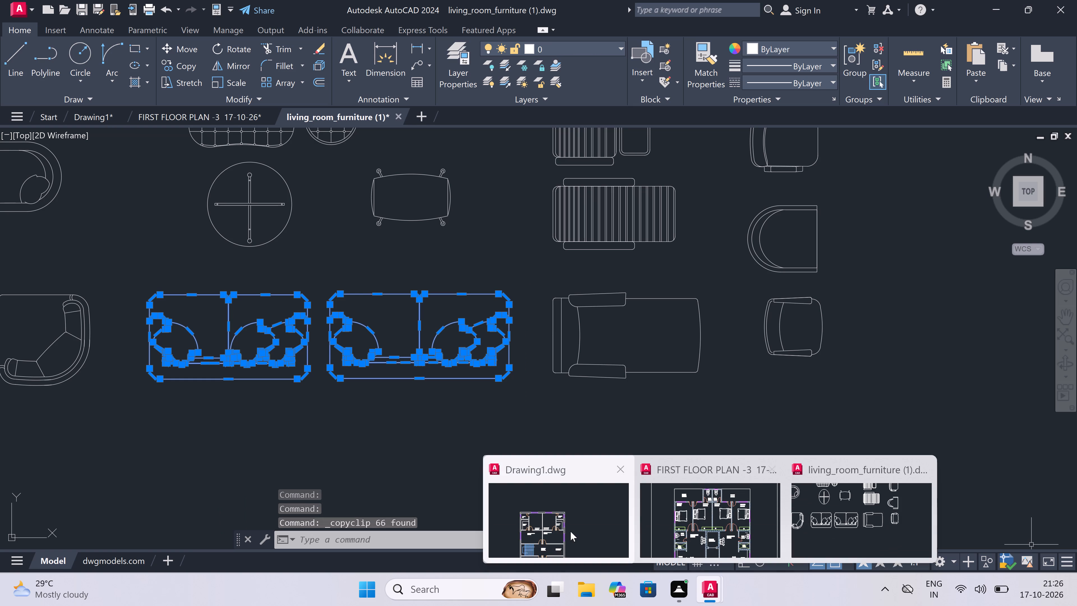
# Switch to Drawing1 and paste the two sofas in the empty area just east of the floor plan.
pyautogui.click(570, 531)
pyautogui.hotkey('ctrl', 'v')
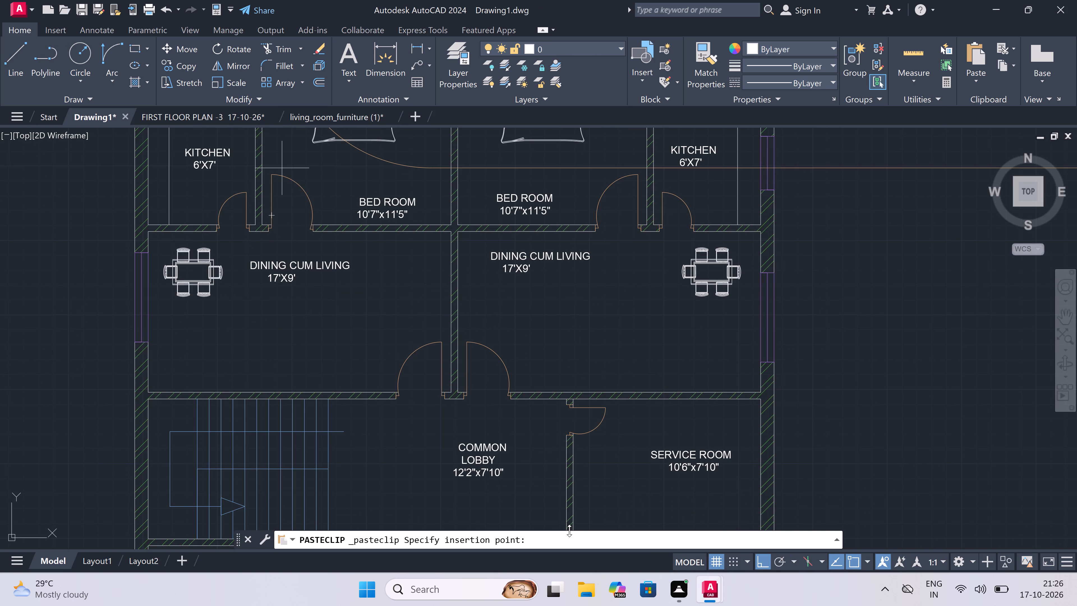
pyautogui.scroll(-8, 523, 380)
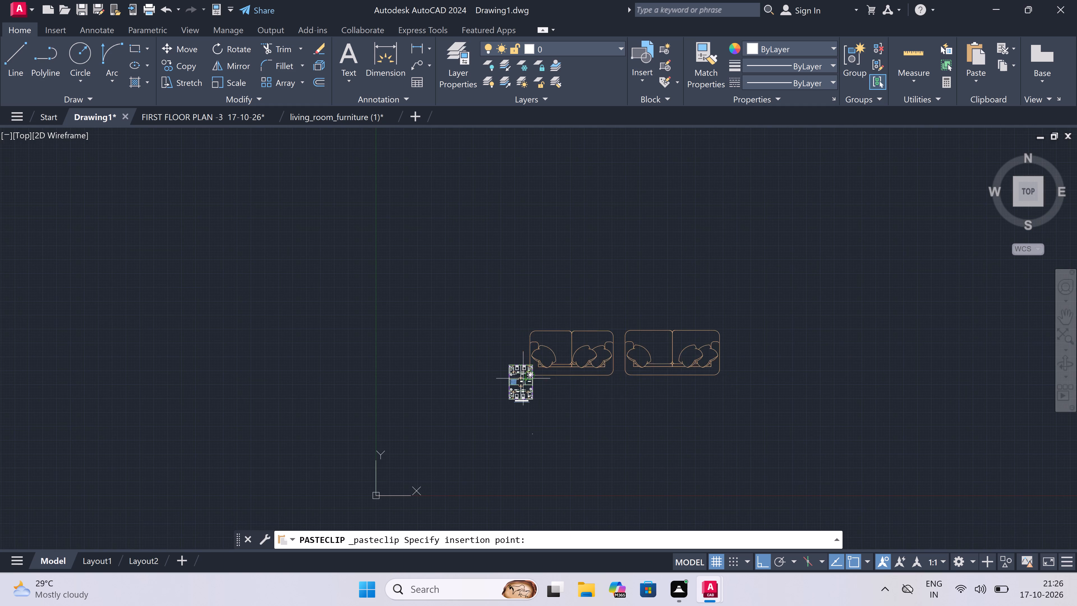
pyautogui.scroll(2, 577, 420)
pyautogui.doubleClick(487, 400)
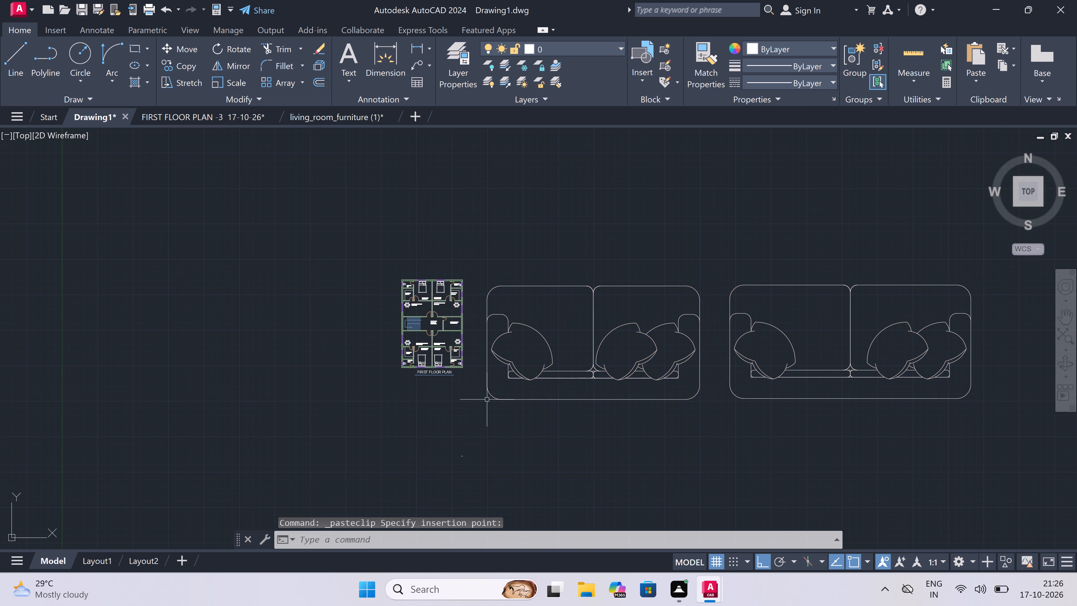
# Scale both pasted sofas down until each is roughly a fifth of the floor plan's width.
pyautogui.scroll(-2, 391, 399)
pyautogui.scroll(2, 470, 406)
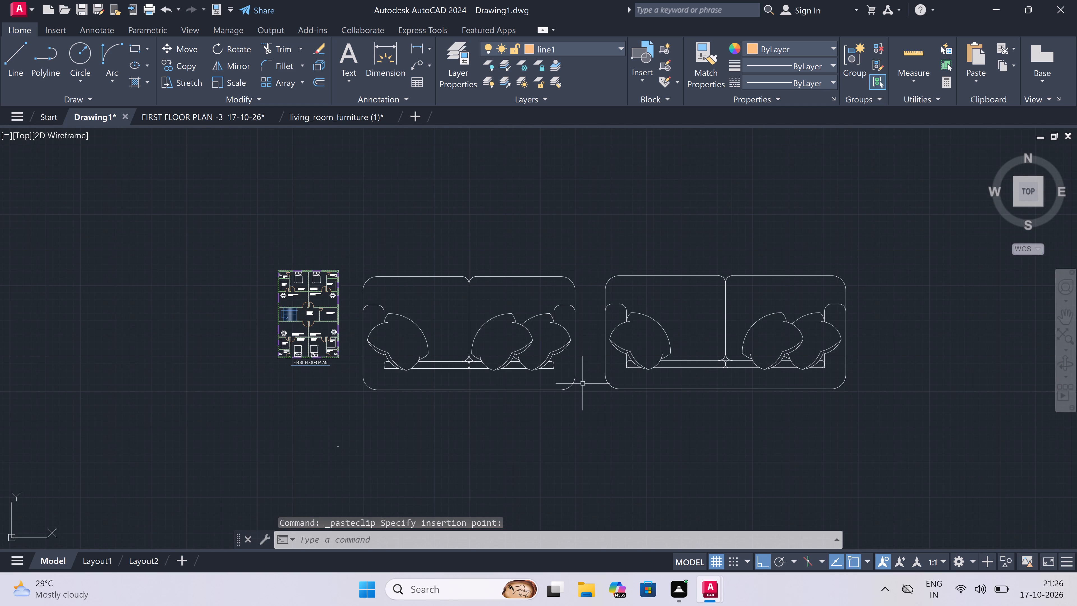
pyautogui.doubleClick(876, 265)
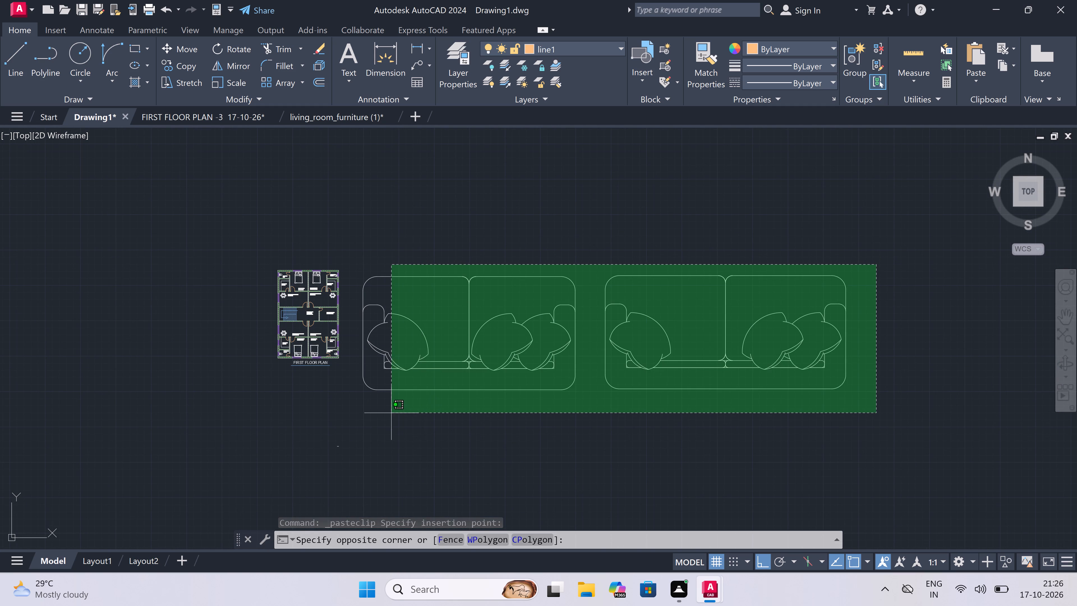
pyautogui.tripleClick(360, 416)
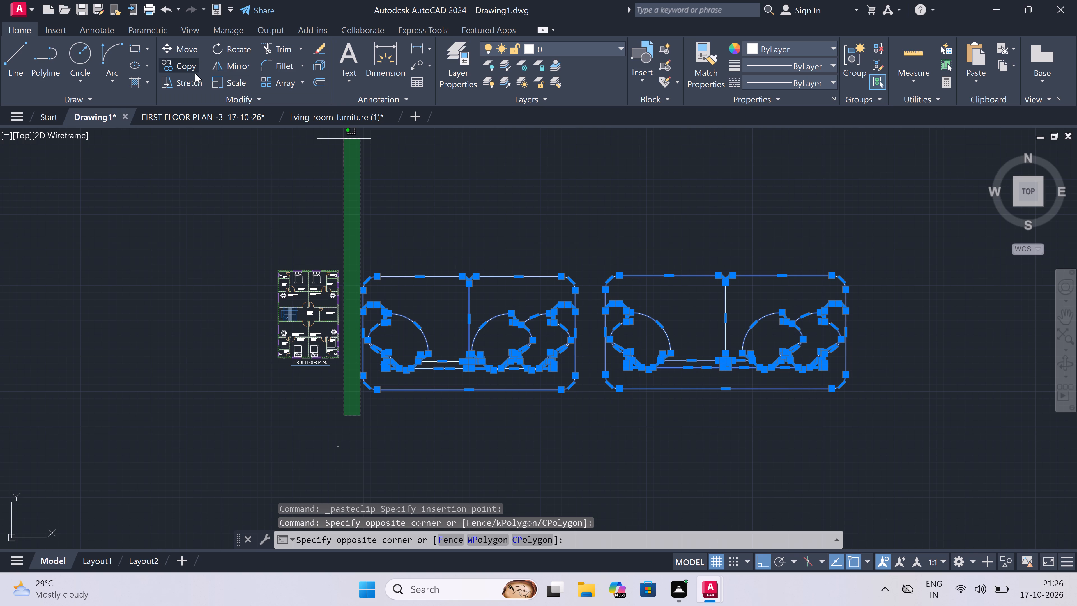
pyautogui.doubleClick(236, 78)
pyautogui.click(477, 383)
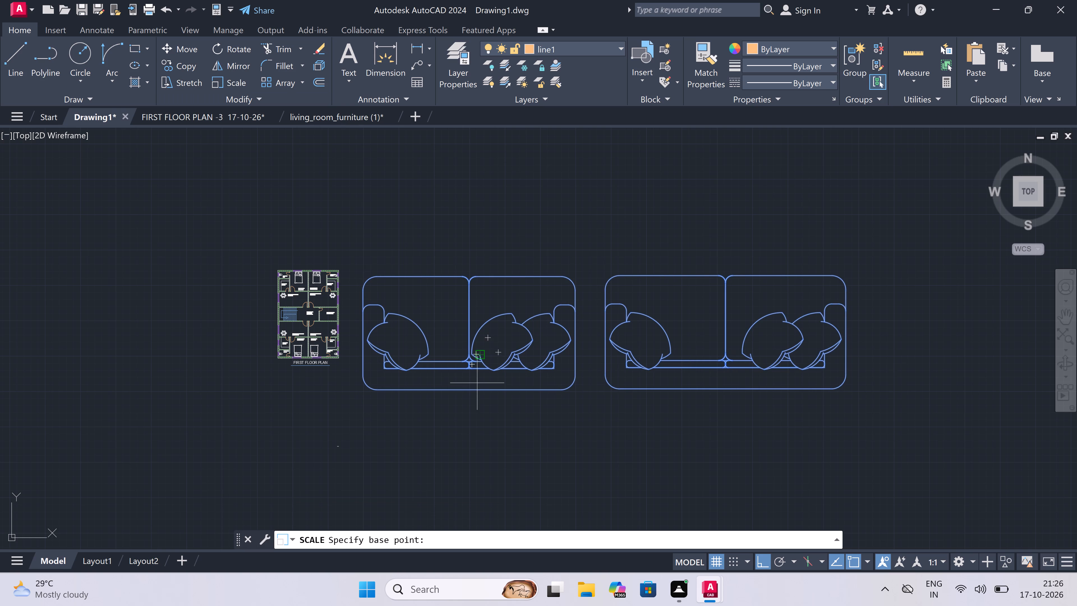
pyautogui.scroll(6, 476, 405)
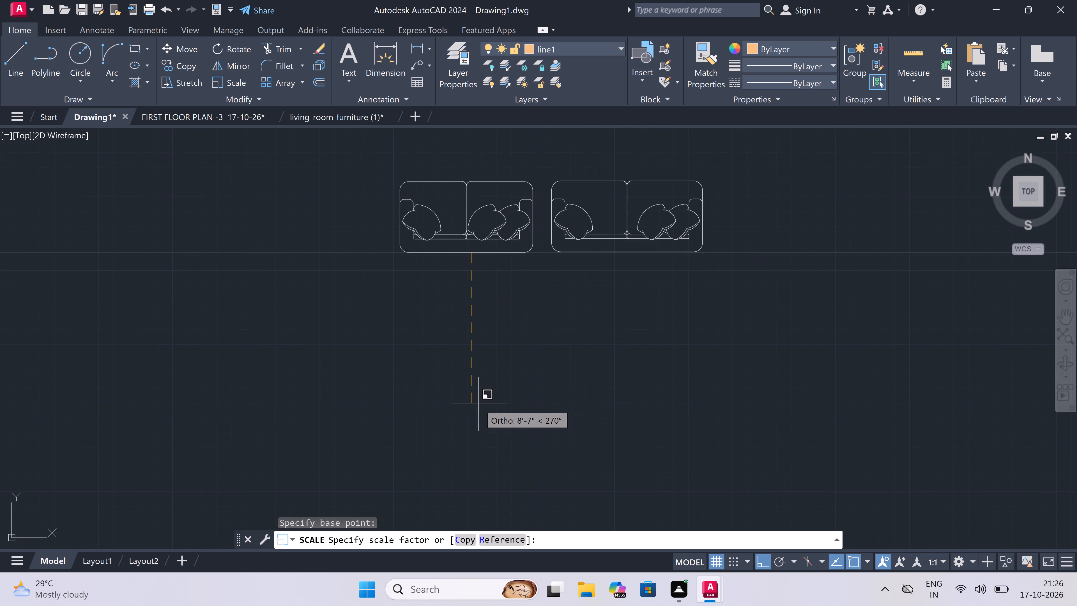
pyautogui.doubleClick(479, 404)
# Move both sofas, with Ortho off, to the empty area west of the plan beside the northwest dining cum living room.
pyautogui.scroll(-3, 503, 388)
pyautogui.scroll(2, 545, 346)
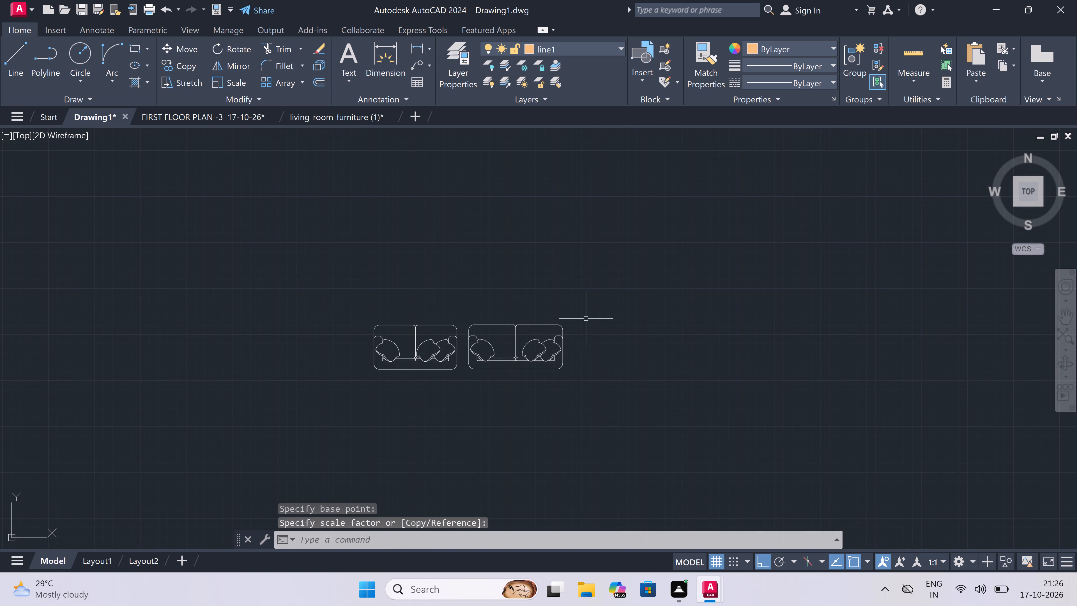
pyautogui.tripleClick(604, 307)
pyautogui.doubleClick(598, 318)
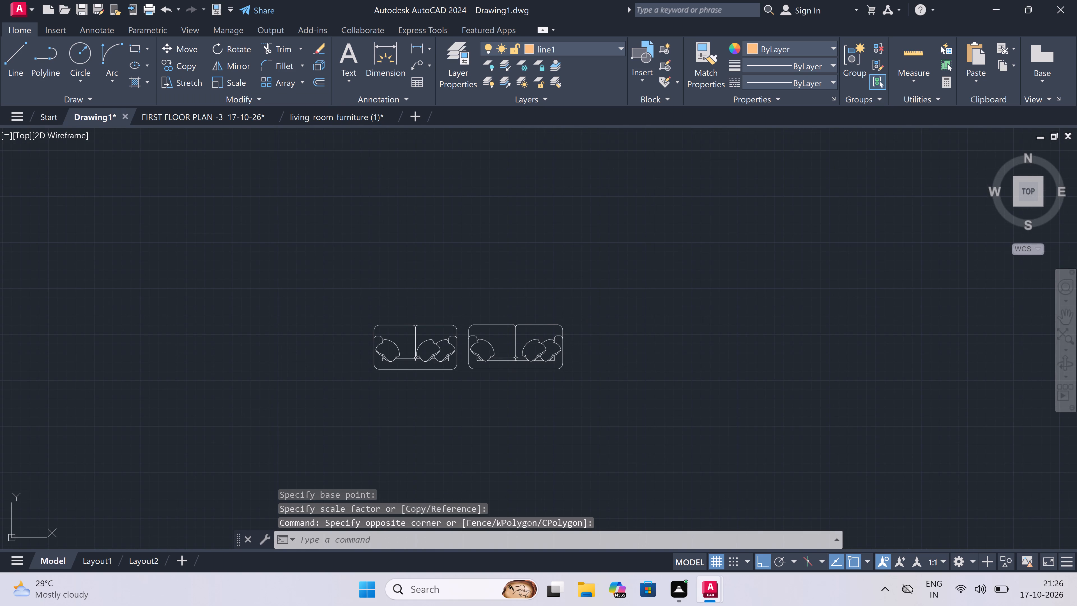
pyautogui.moveTo(129, 432); pyautogui.dragTo(133, 437)
pyautogui.click(133, 437)
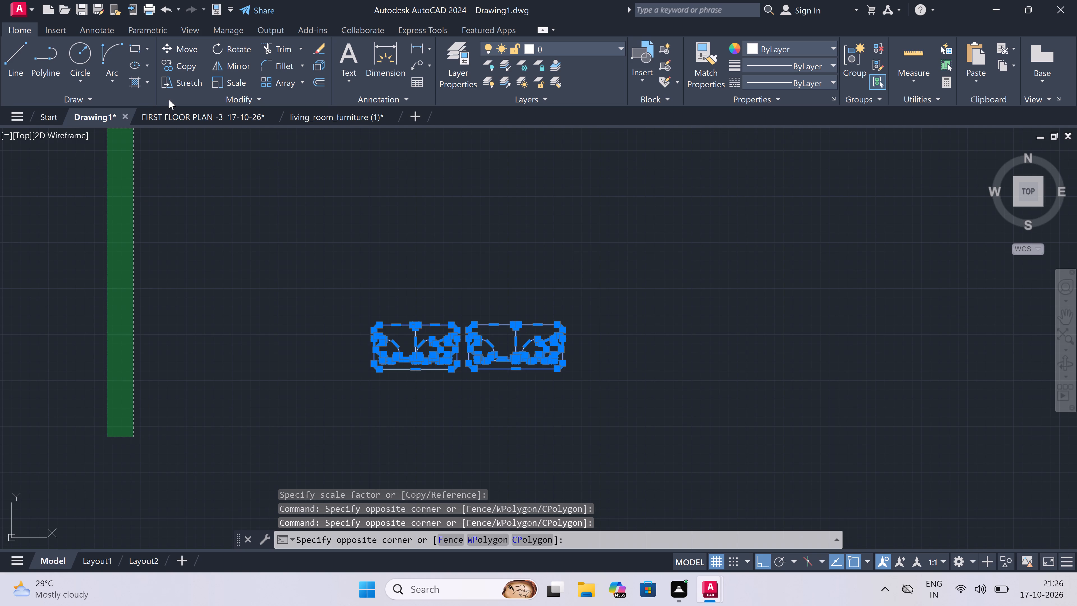
pyautogui.press('Escape')
pyautogui.click(183, 43)
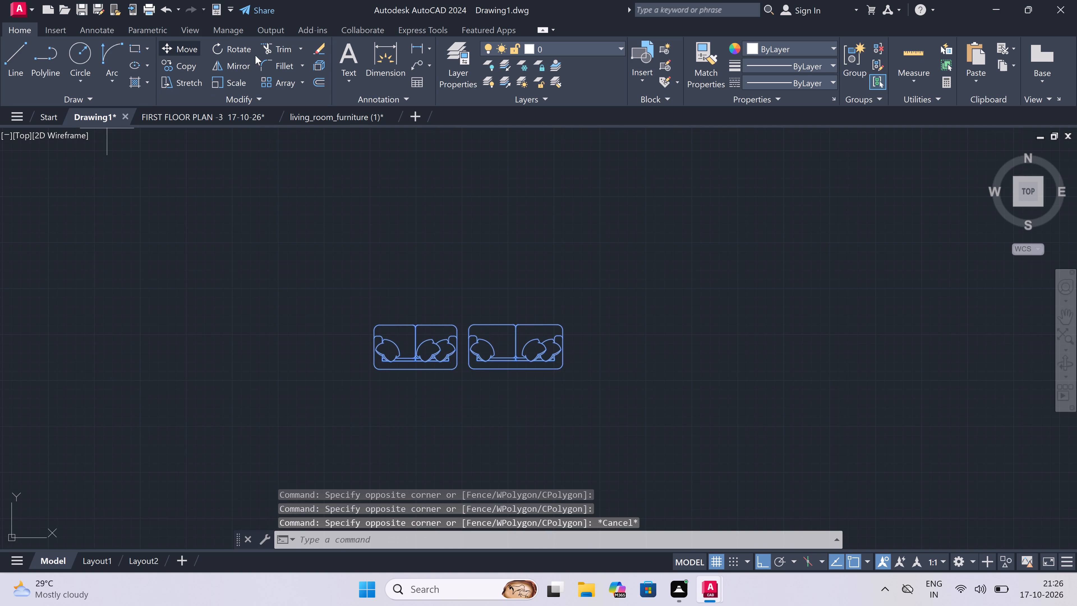
pyautogui.click(487, 337)
pyautogui.scroll(-1, 529, 529)
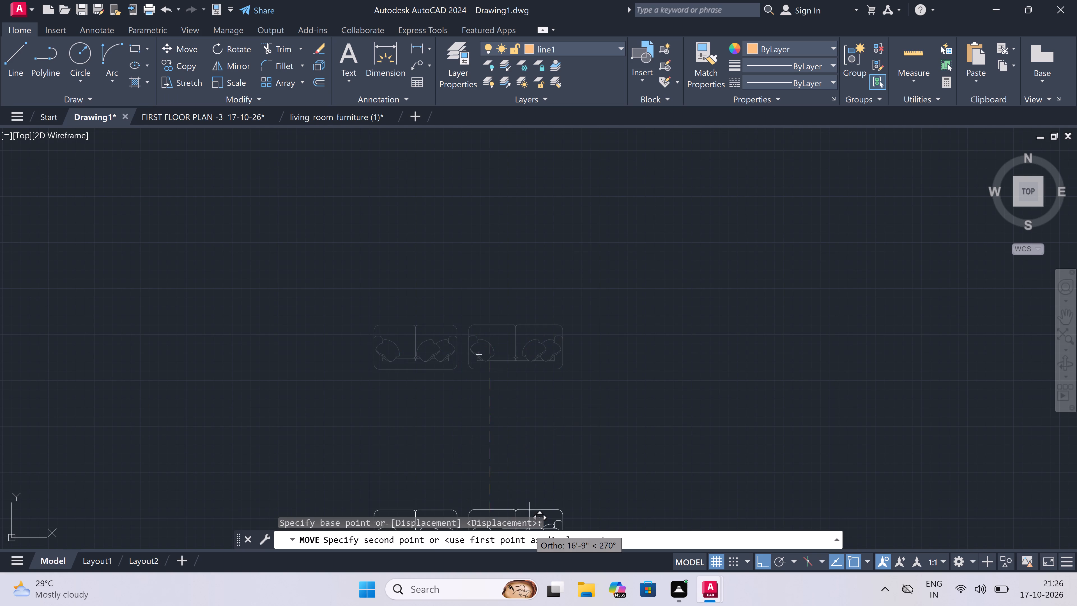
pyautogui.scroll(-3, 529, 529)
pyautogui.press('F8')
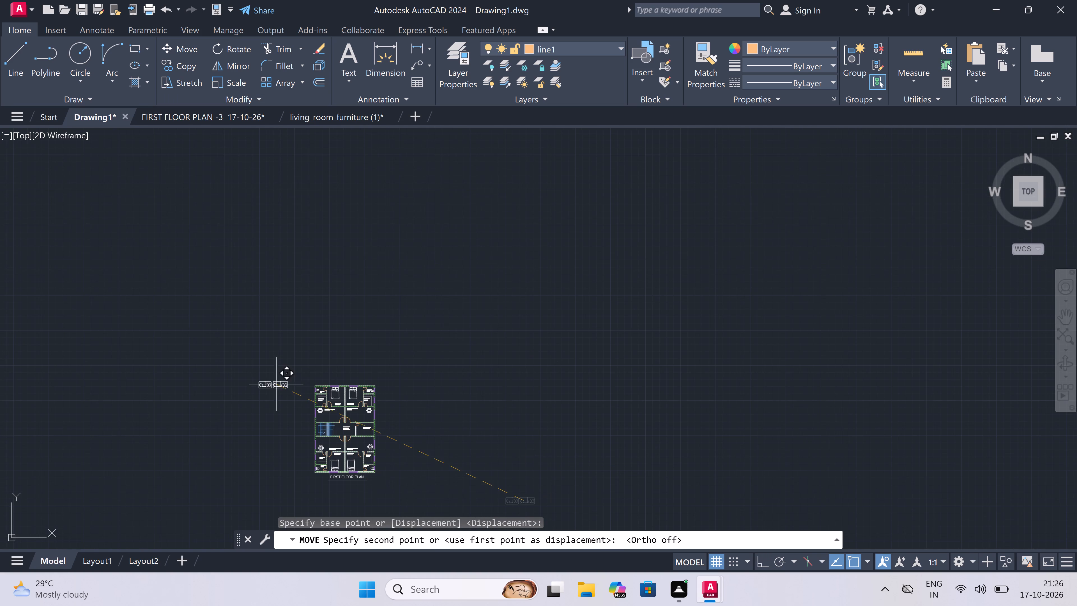
pyautogui.scroll(4, 310, 427)
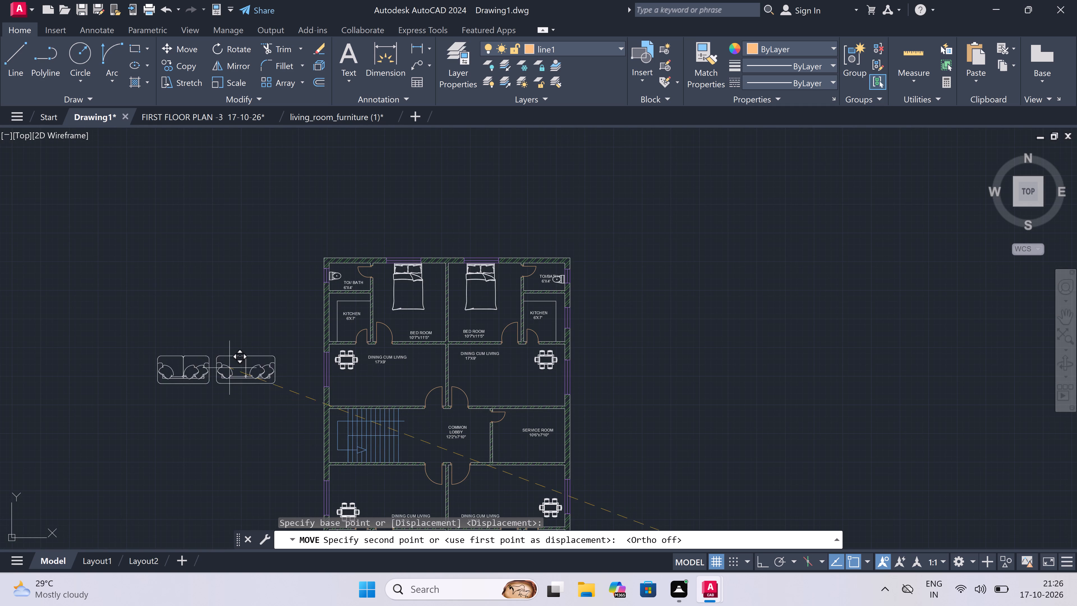
pyautogui.doubleClick(250, 390)
pyautogui.scroll(2, 188, 390)
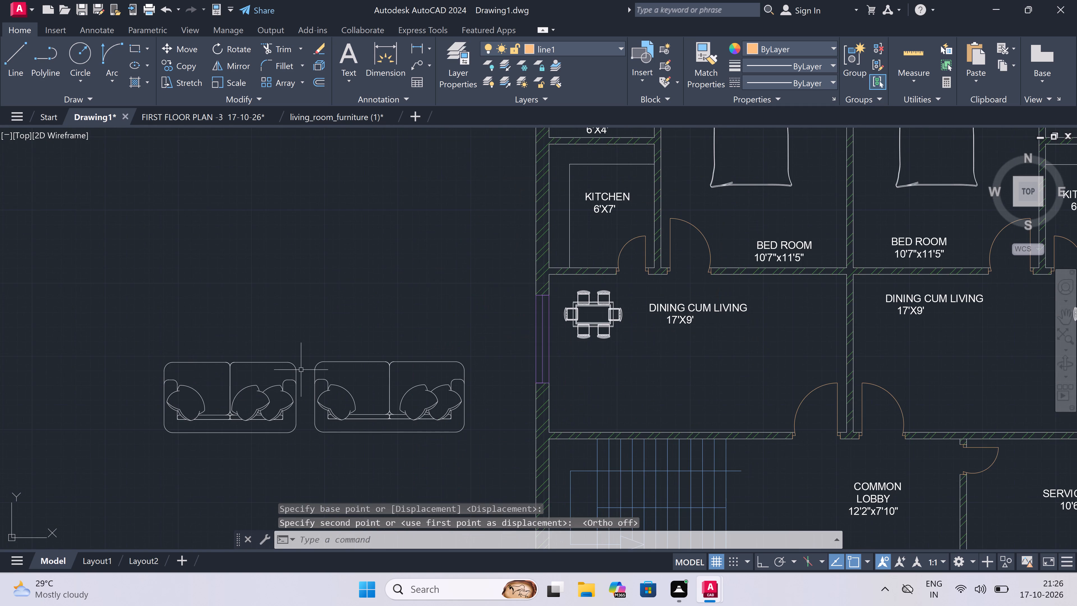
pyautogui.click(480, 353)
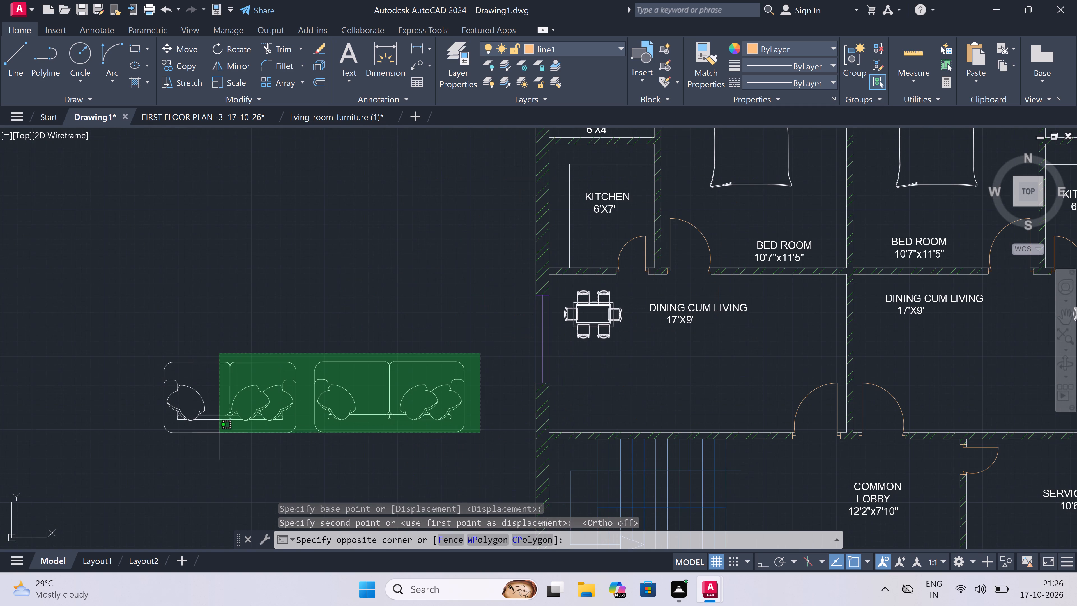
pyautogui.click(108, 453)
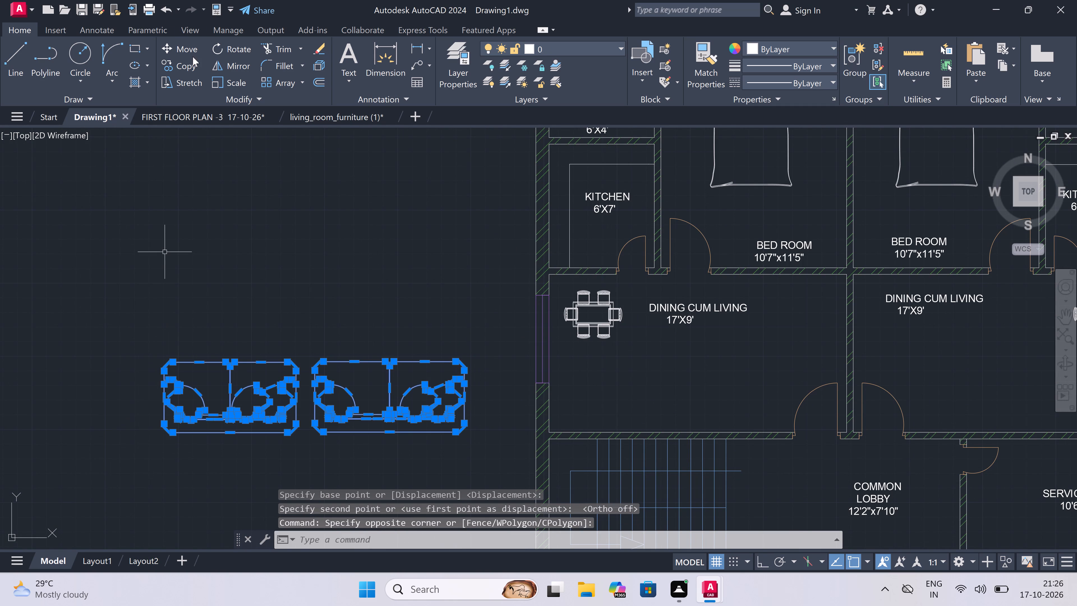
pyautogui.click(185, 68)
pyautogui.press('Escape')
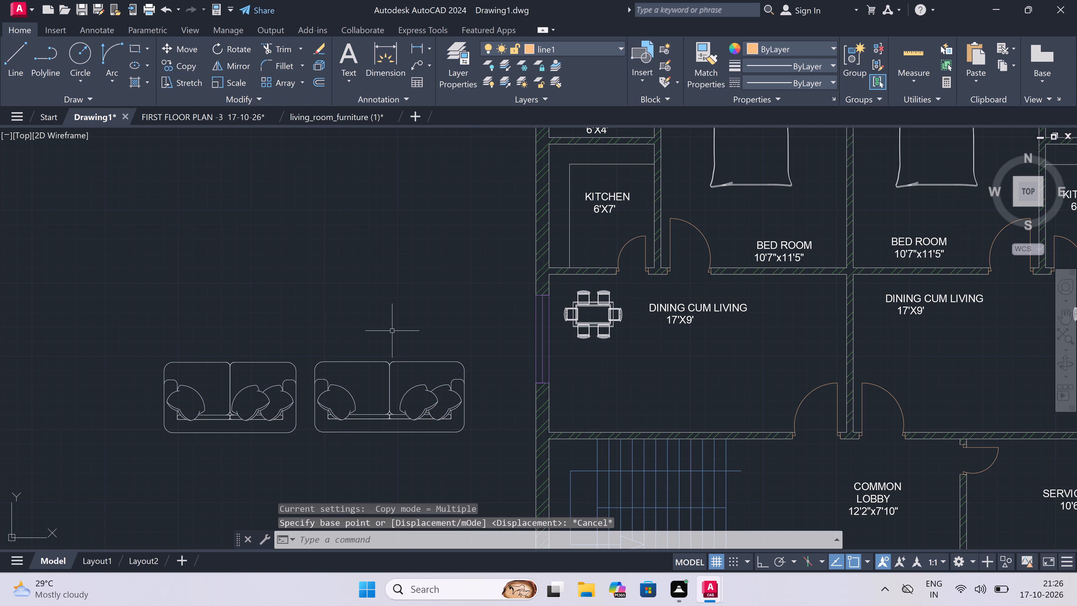
# Scale both sofas west of the plan down to about half their size.
pyautogui.click(482, 337)
pyautogui.click(132, 447)
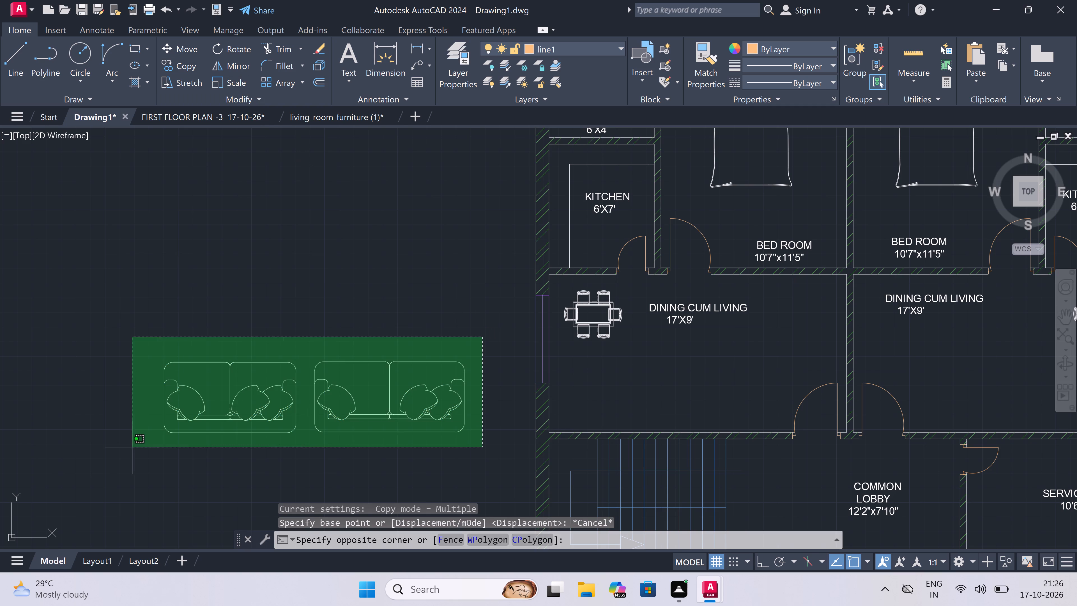
pyautogui.click(237, 79)
pyautogui.click(277, 429)
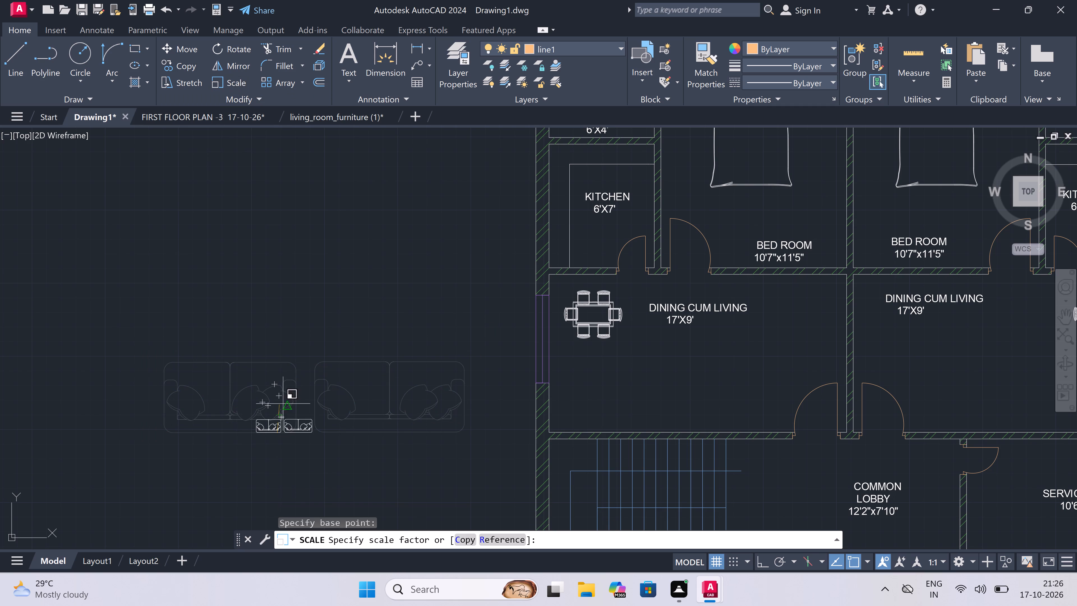
pyautogui.click(315, 369)
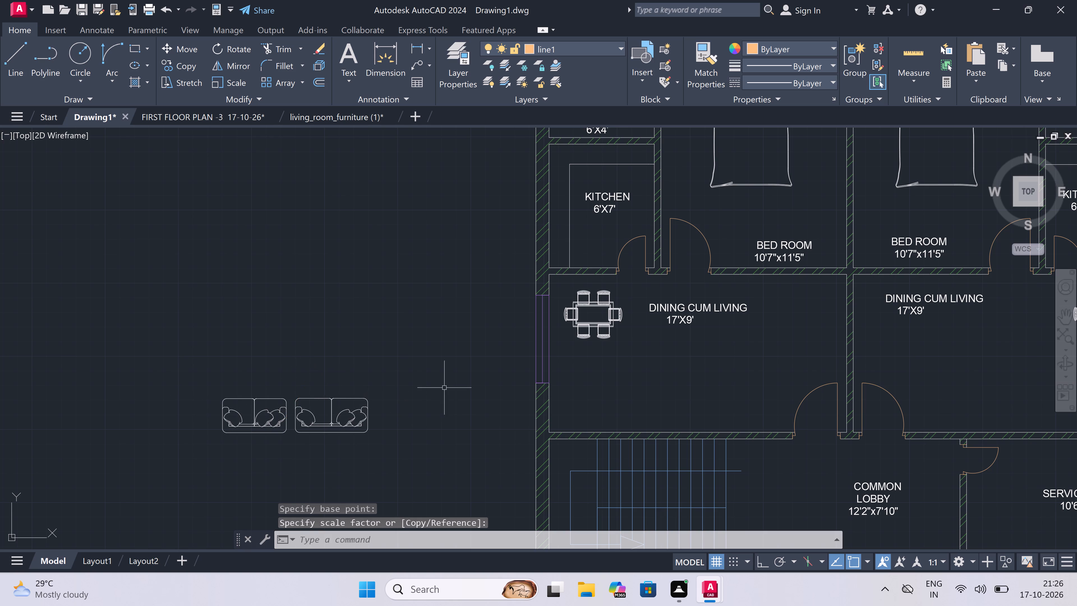
# Copy the sofa pair into the northwest dining cum living room, backed against its south wall near the west wall.
pyautogui.click(441, 383)
pyautogui.click(217, 459)
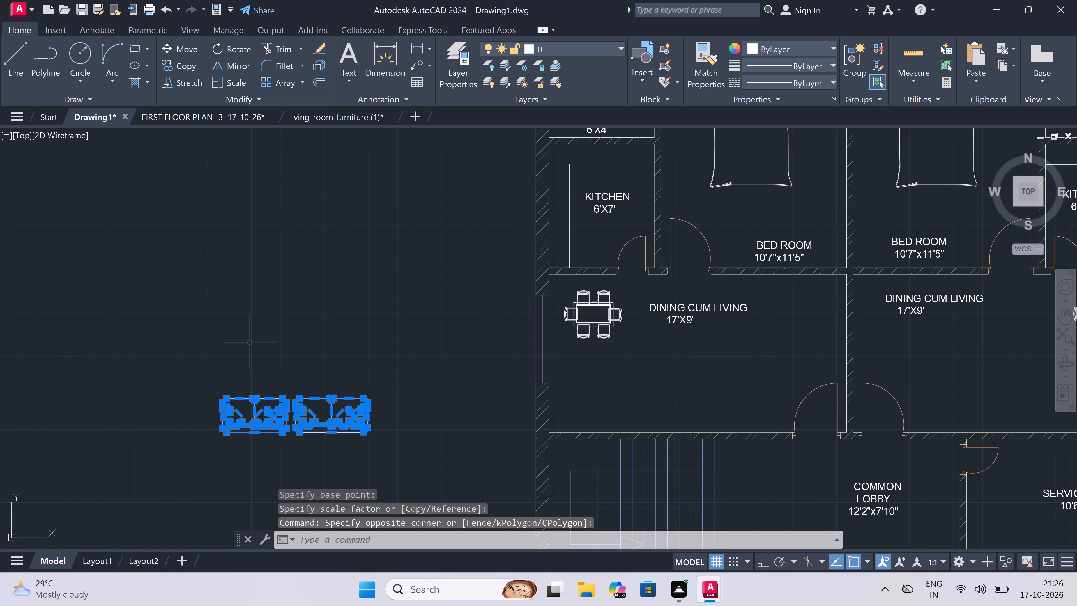
pyautogui.doubleClick(193, 64)
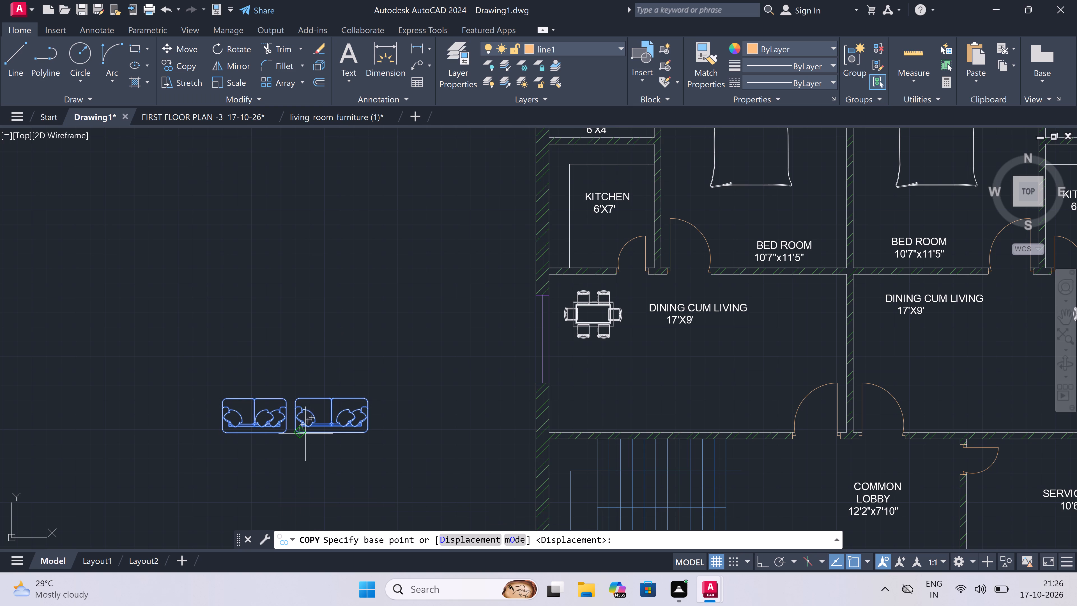
pyautogui.click(305, 434)
pyautogui.scroll(3, 638, 444)
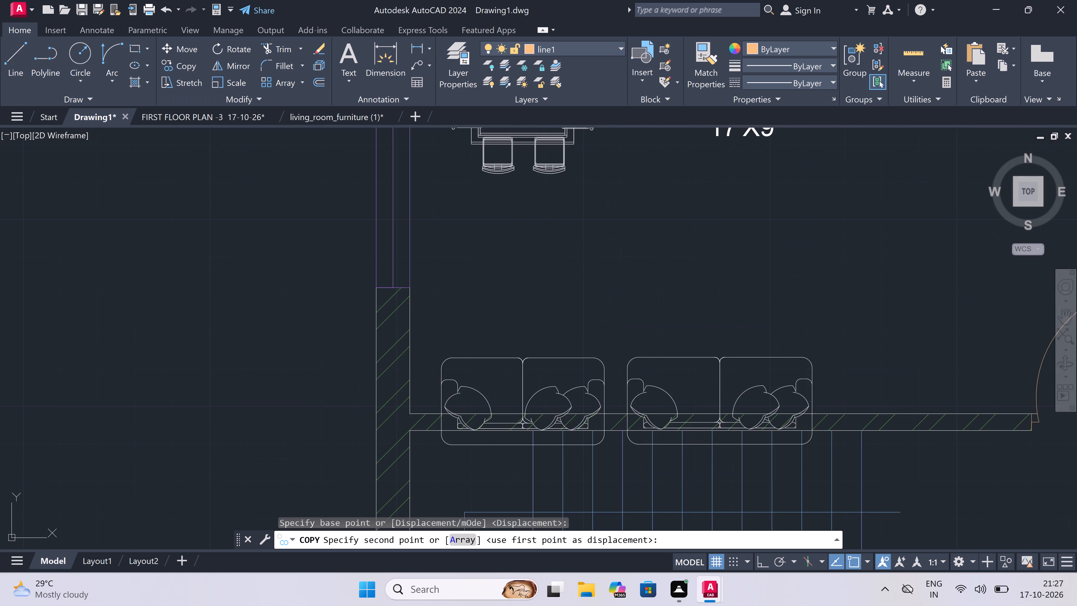
pyautogui.scroll(5, 636, 424)
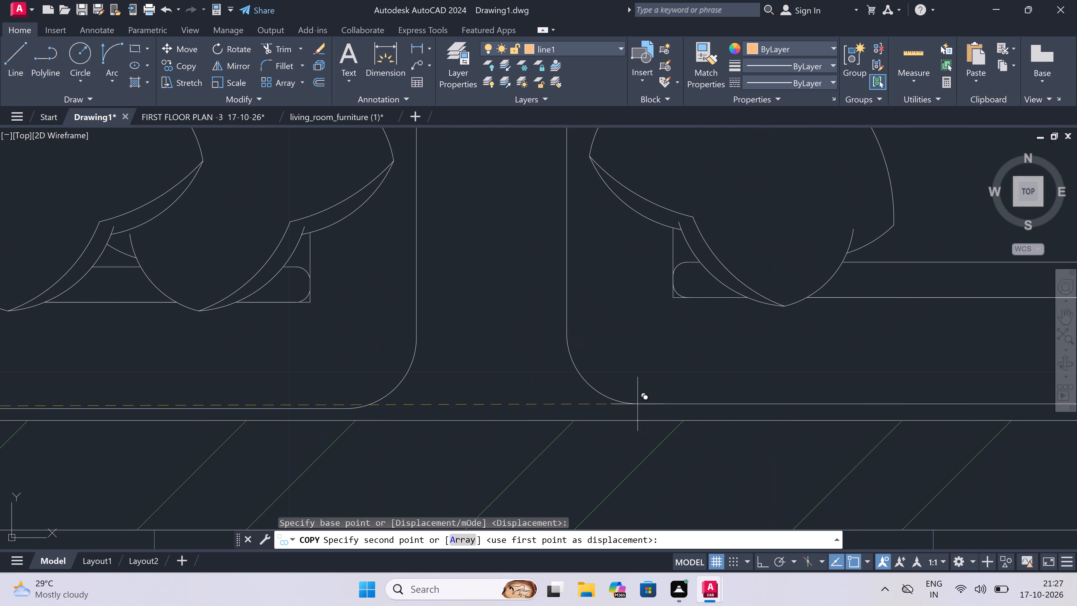
pyautogui.click(638, 404)
# Place another copy of the sofa pair in the northeast dining cum living room, against its south wall near the east wall.
pyautogui.scroll(-10, 452, 357)
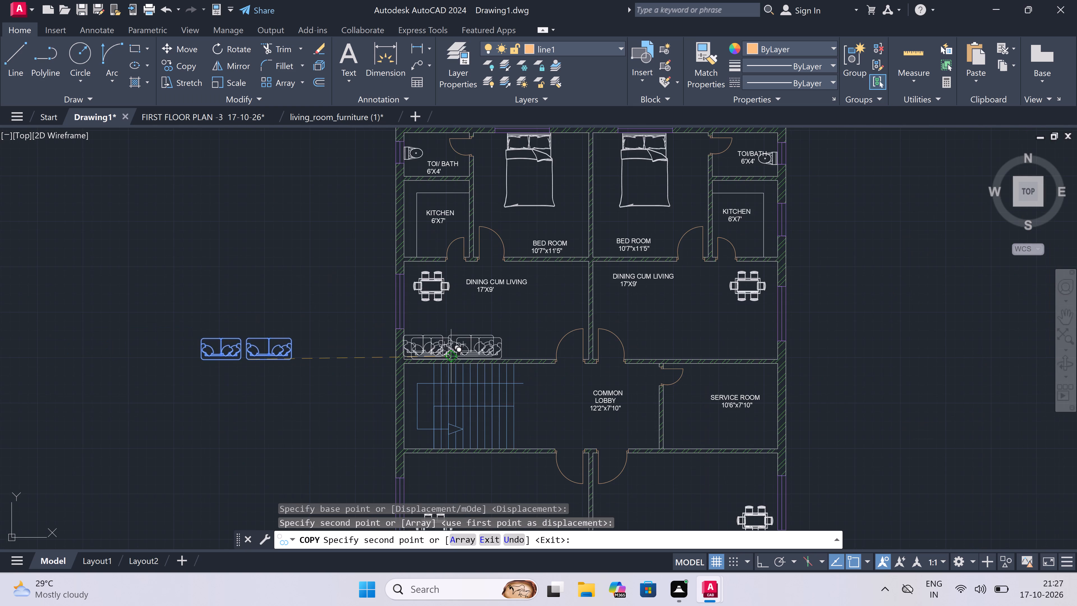
pyautogui.scroll(4, 733, 346)
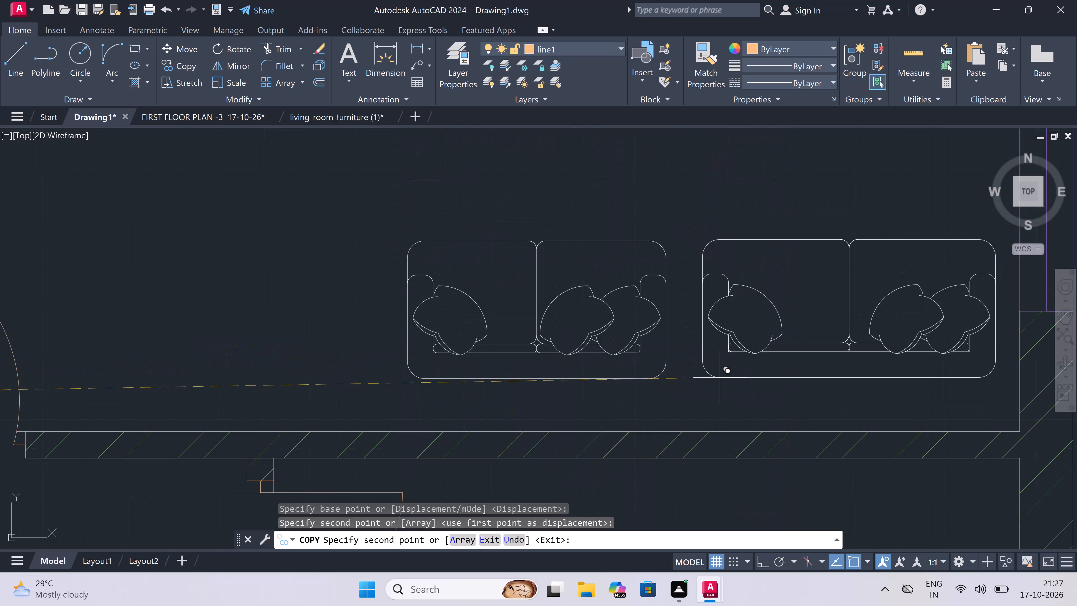
pyautogui.scroll(1, 703, 426)
pyautogui.click(702, 424)
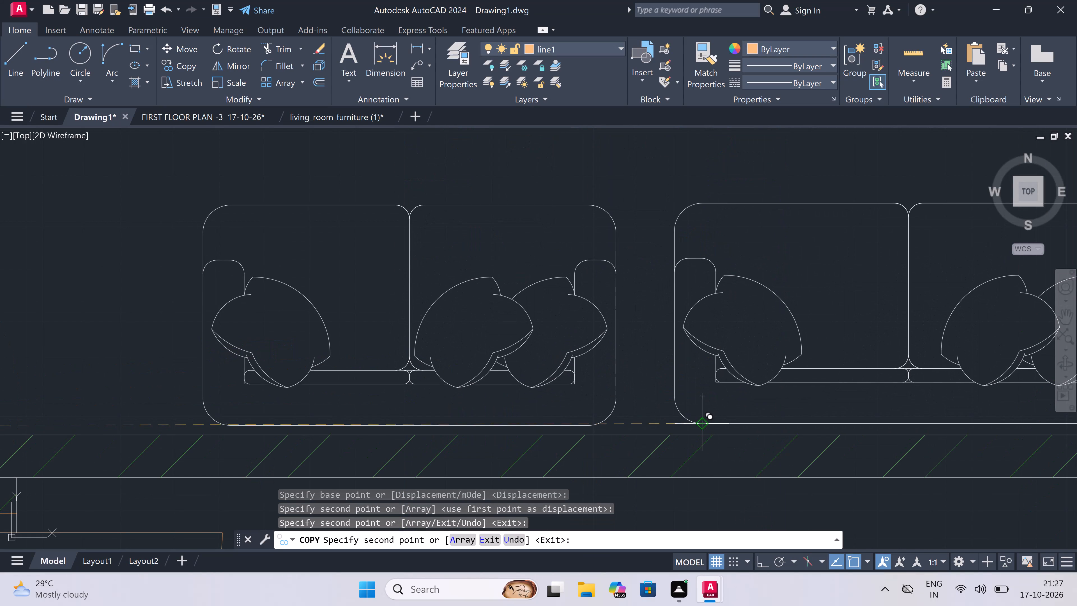
pyautogui.scroll(-9, 519, 329)
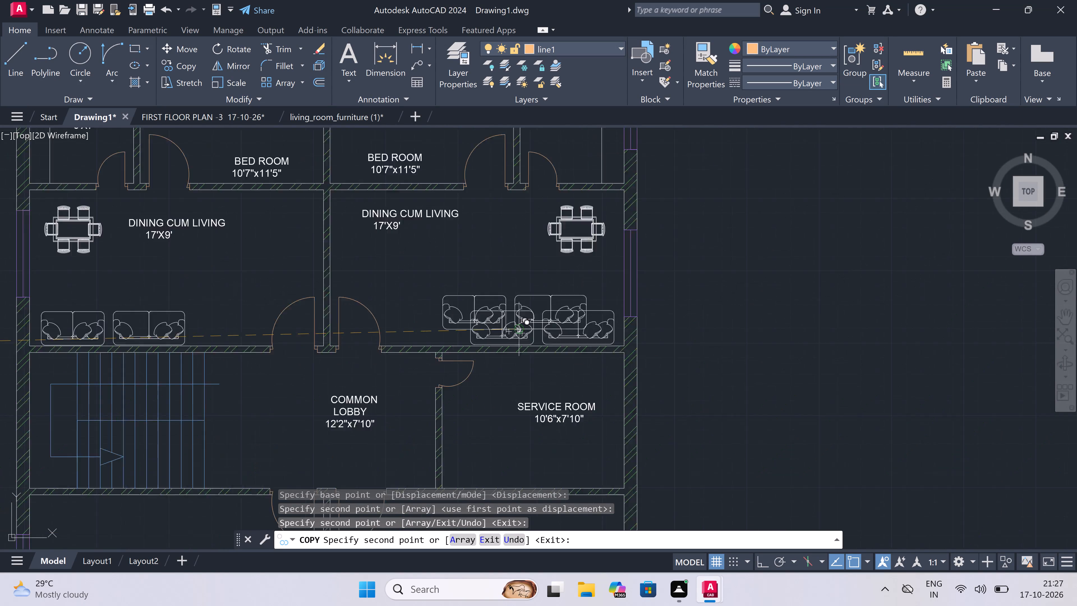
# Rotate the sofa pair west of the plan by 180 degrees, with Ortho on.
pyautogui.press('Escape')
pyautogui.scroll(3, 334, 323)
pyautogui.click(438, 321)
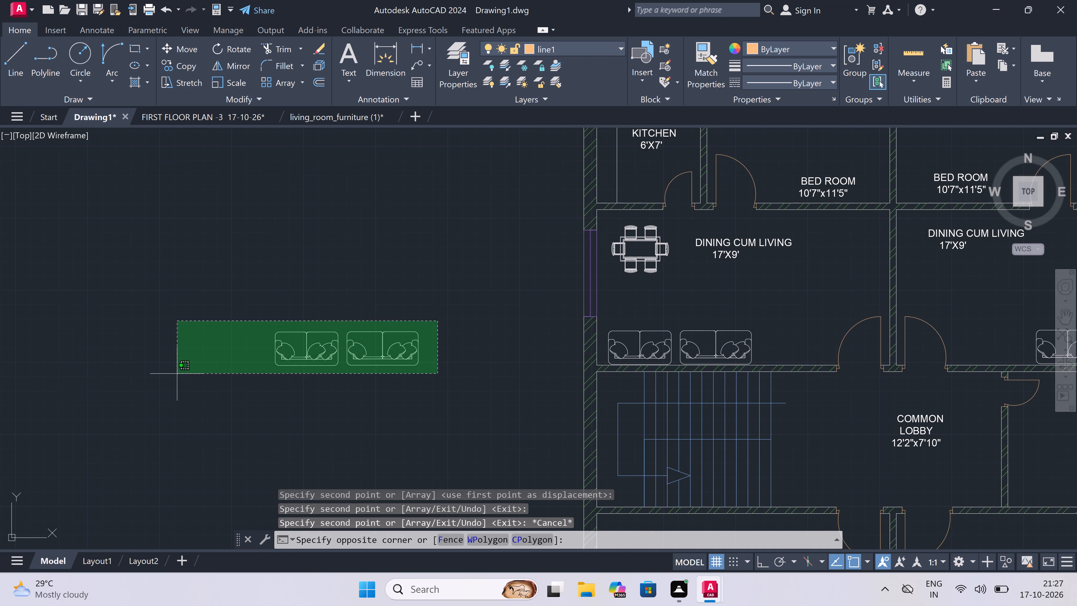
pyautogui.doubleClick(176, 374)
pyautogui.click(224, 45)
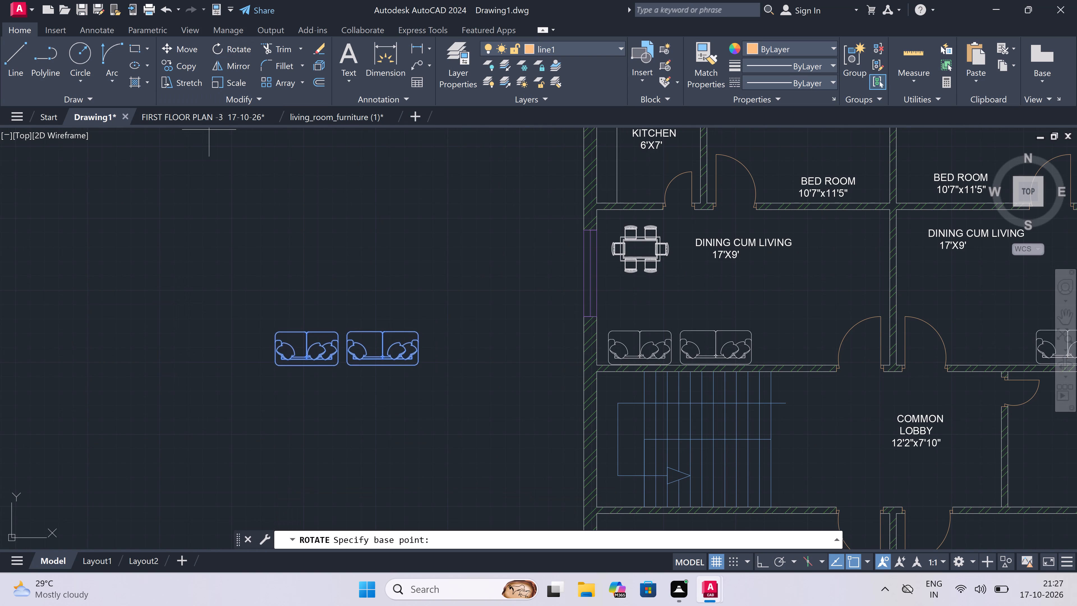
pyautogui.click(380, 350)
pyautogui.press('F8')
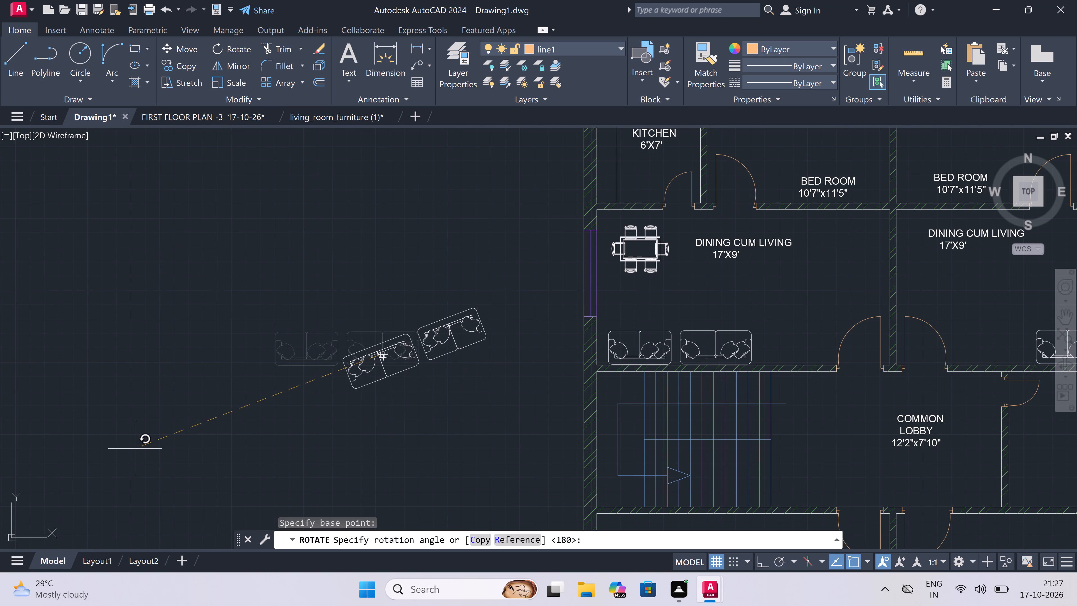
pyautogui.moveTo(231, 384); pyautogui.dragTo(229, 382)
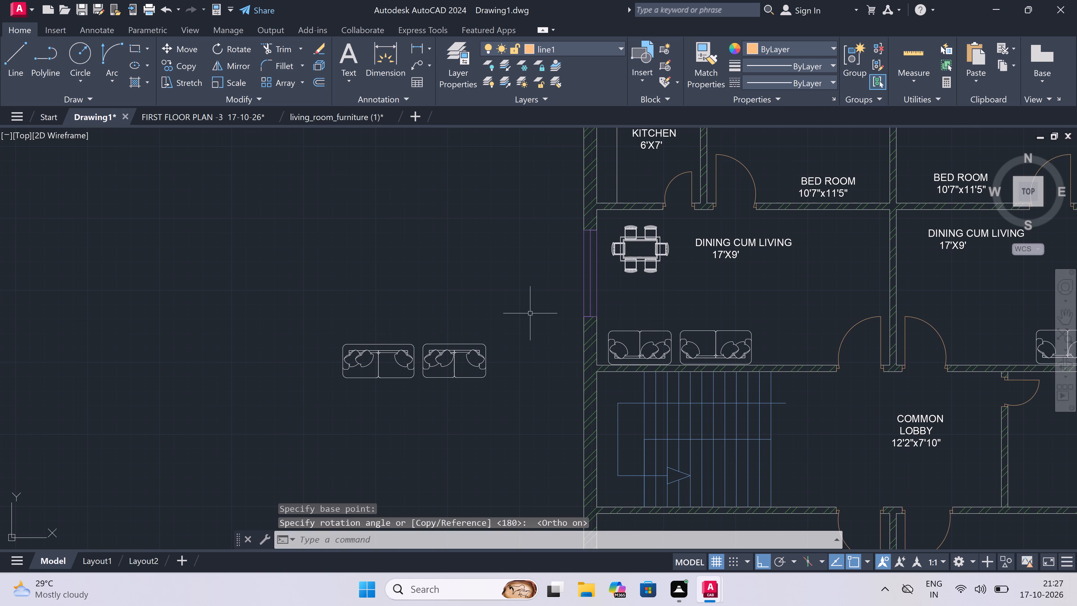
# Copy the rotated sofa pair, with Ortho off, into the southwest dining cum living room, backed against its north wall near the west wall.
pyautogui.tripleClick(532, 317)
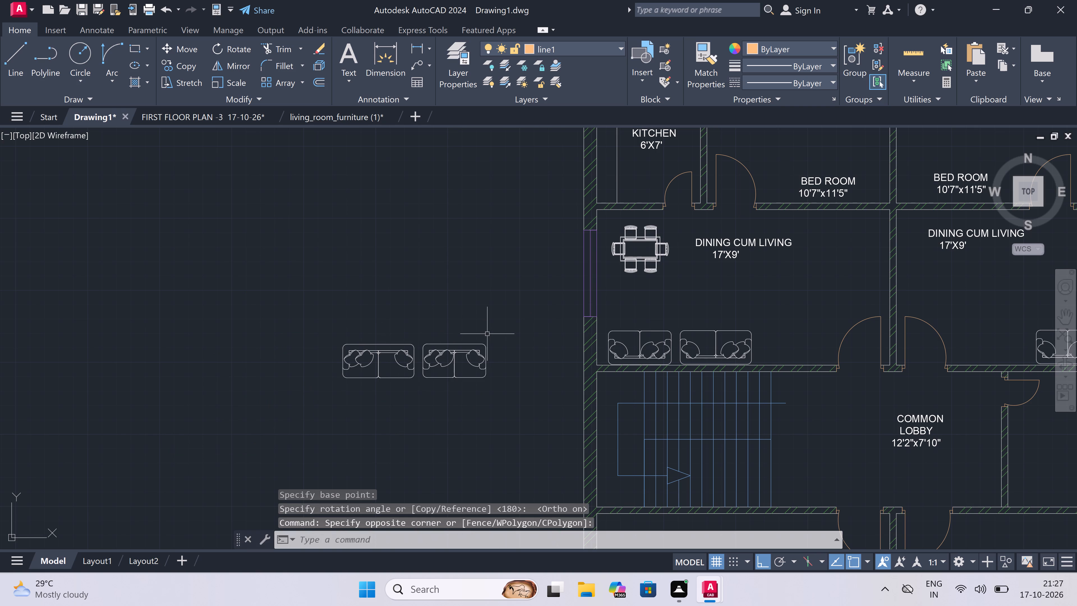
pyautogui.doubleClick(503, 336)
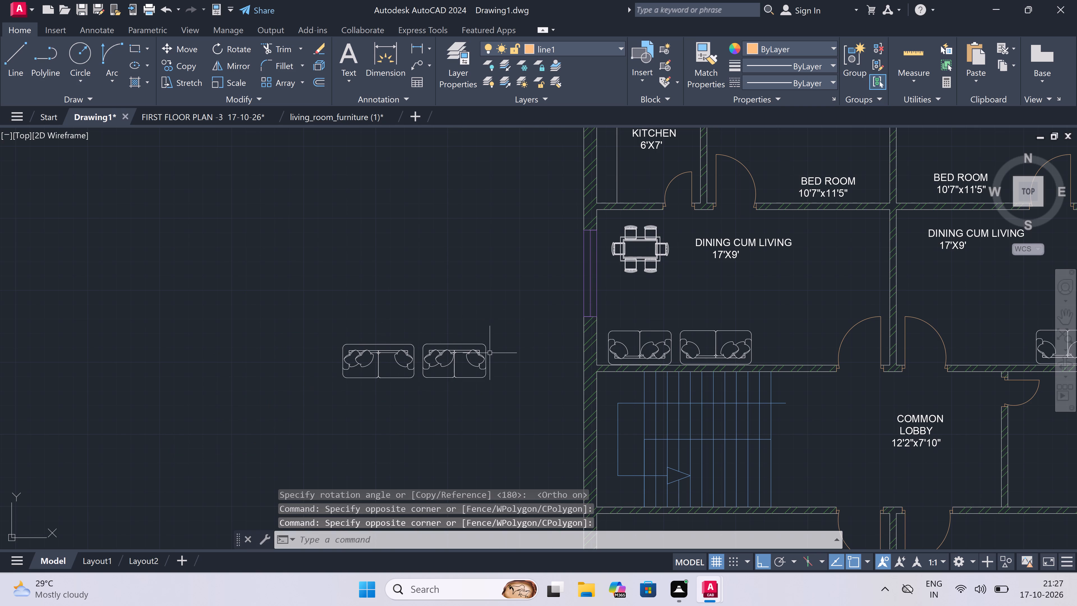
pyautogui.click(505, 331)
pyautogui.click(204, 449)
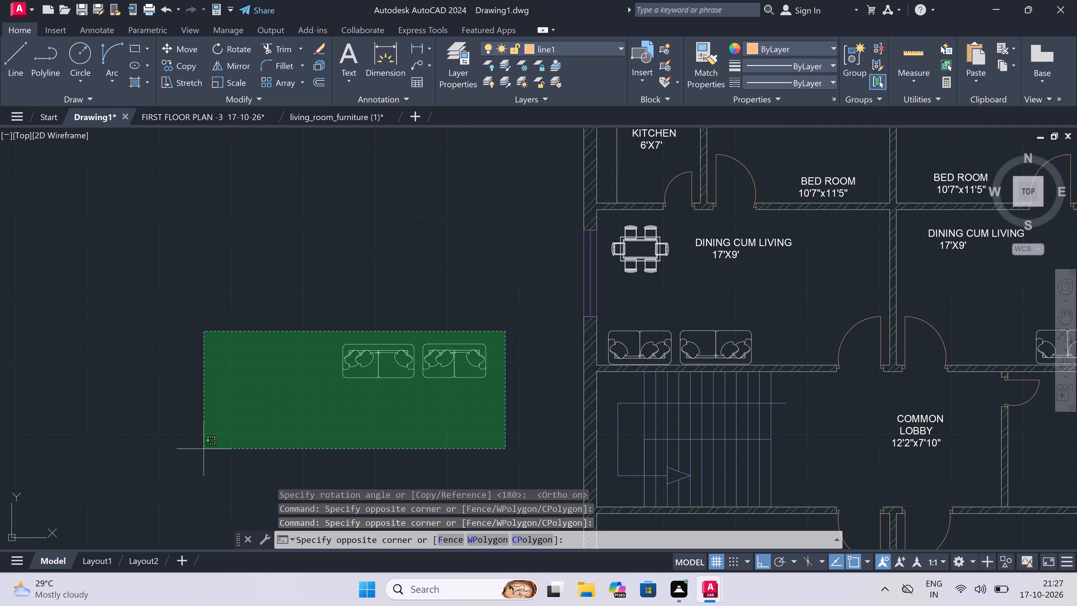
pyautogui.click(186, 63)
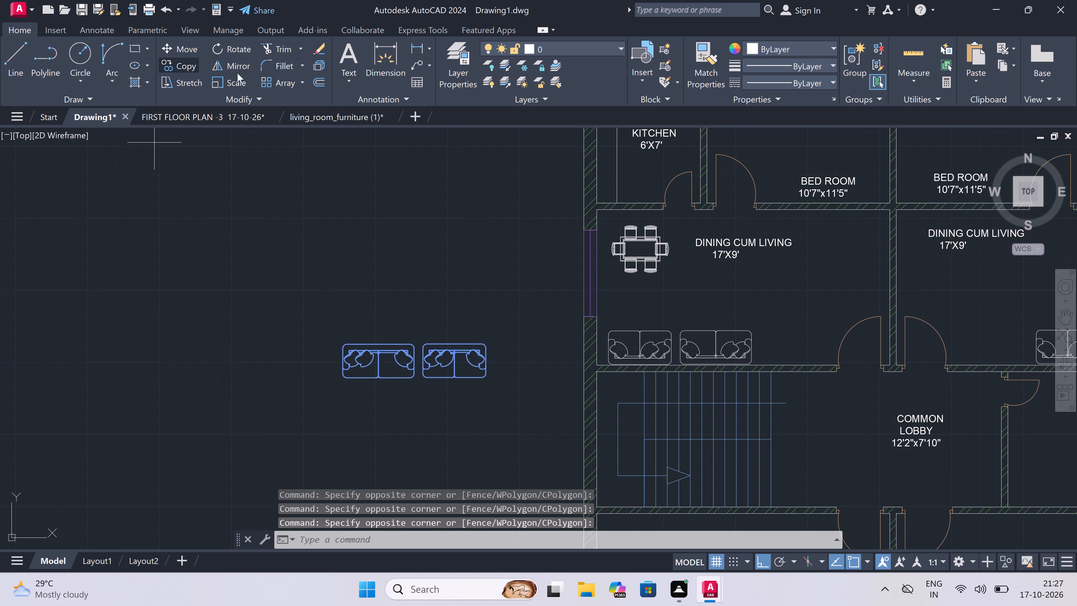
pyautogui.click(425, 346)
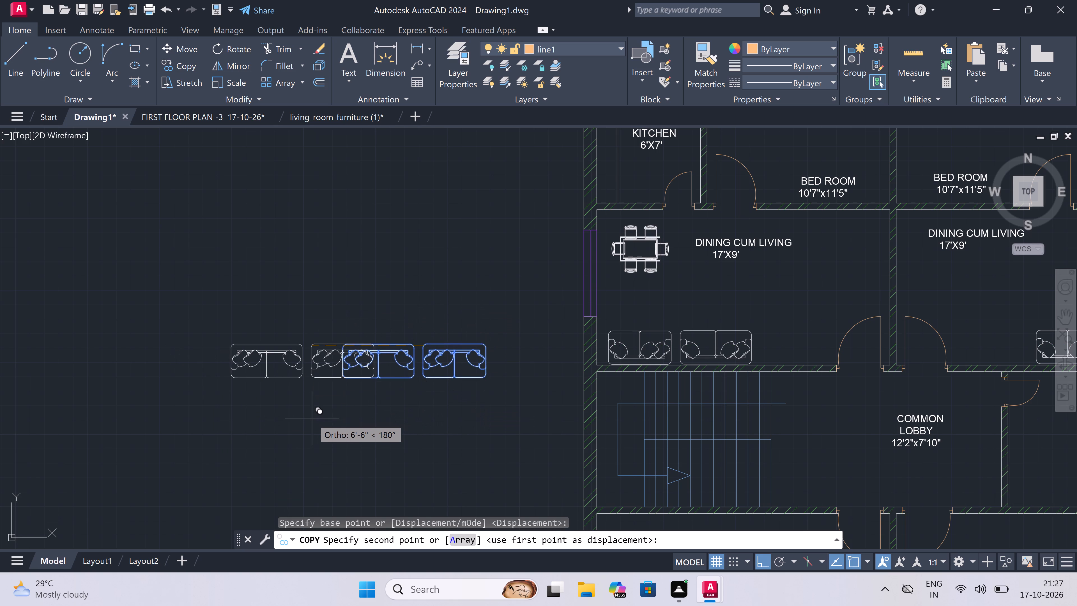
pyautogui.press('F8')
pyautogui.scroll(-4, 338, 390)
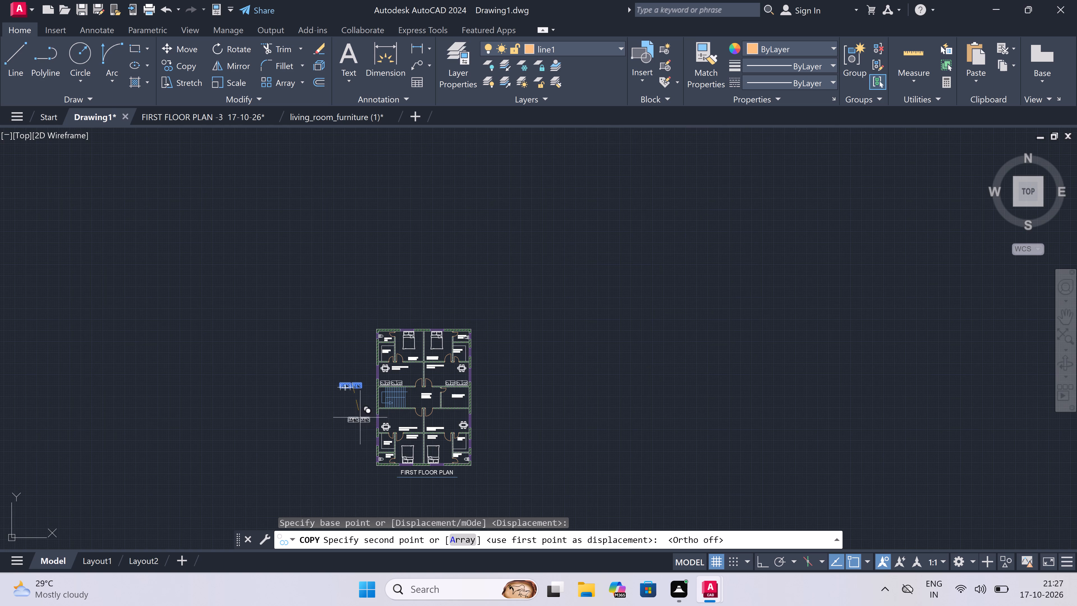
pyautogui.scroll(4, 373, 420)
pyautogui.scroll(4, 505, 357)
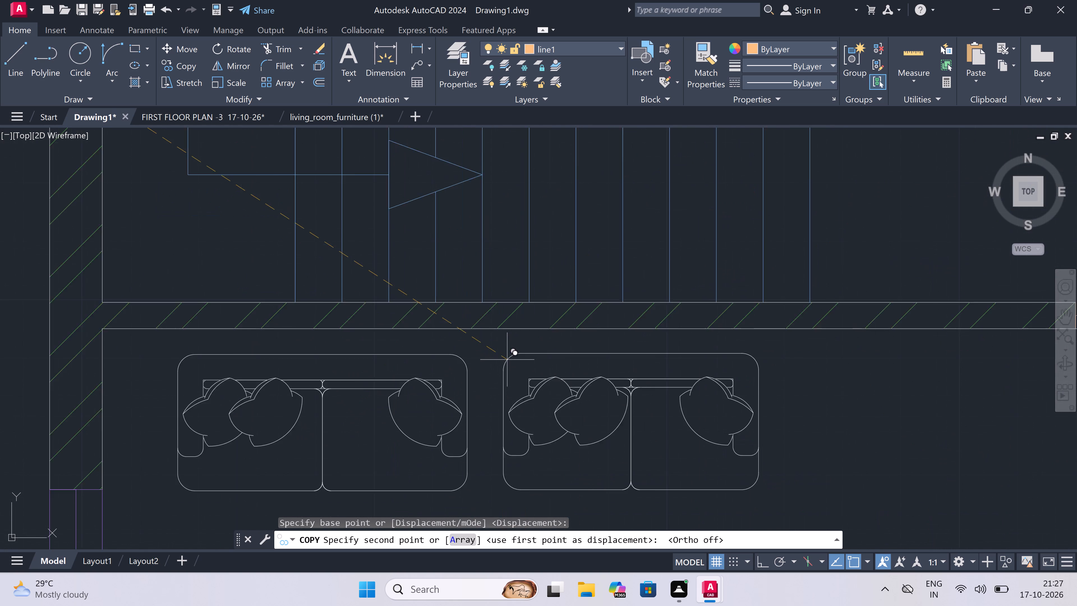
pyautogui.scroll(1, 507, 359)
pyautogui.click(523, 309)
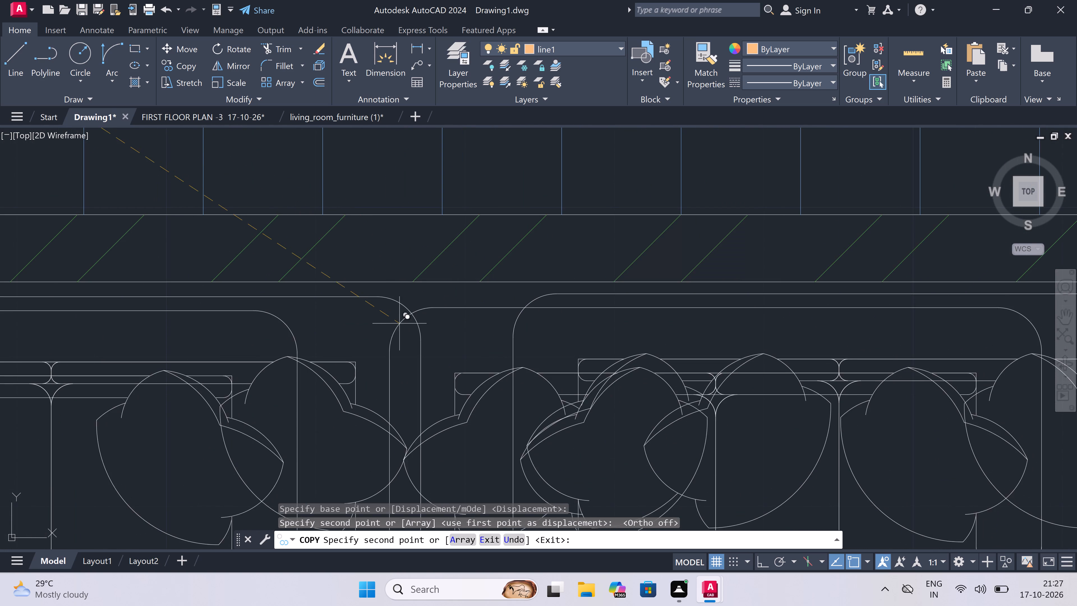
# Place another copy of the rotated sofa pair in the southeast dining cum living room, against its north wall near the east wall.
pyautogui.scroll(-6, 394, 322)
pyautogui.scroll(2, 755, 318)
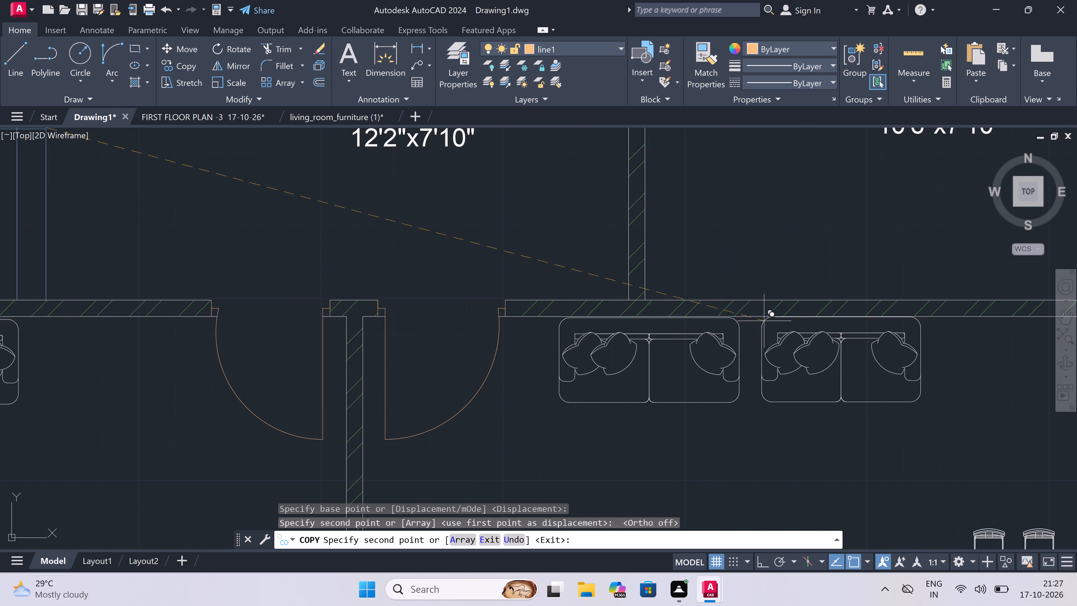
pyautogui.scroll(-4, 841, 334)
pyautogui.scroll(-2, 711, 339)
pyautogui.scroll(2, 747, 335)
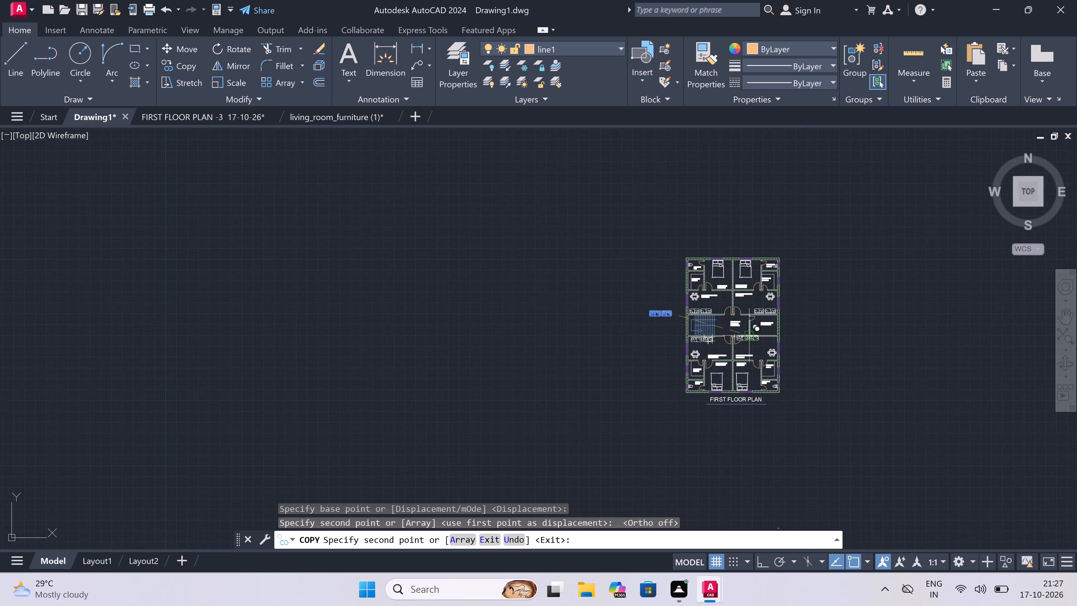
pyautogui.scroll(2, 747, 335)
pyautogui.scroll(1, 827, 346)
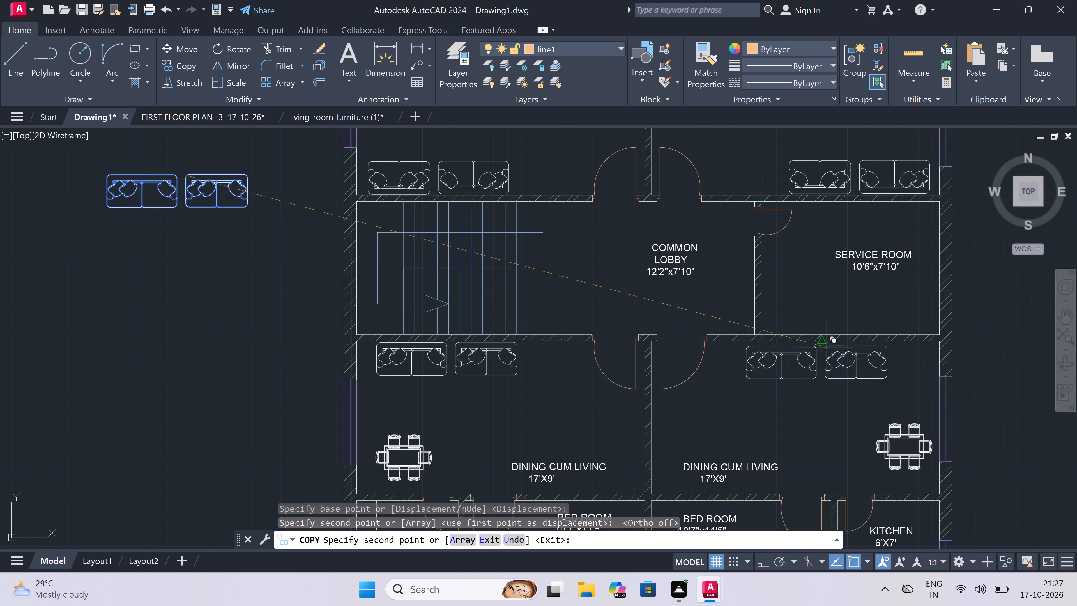
pyautogui.scroll(1, 827, 346)
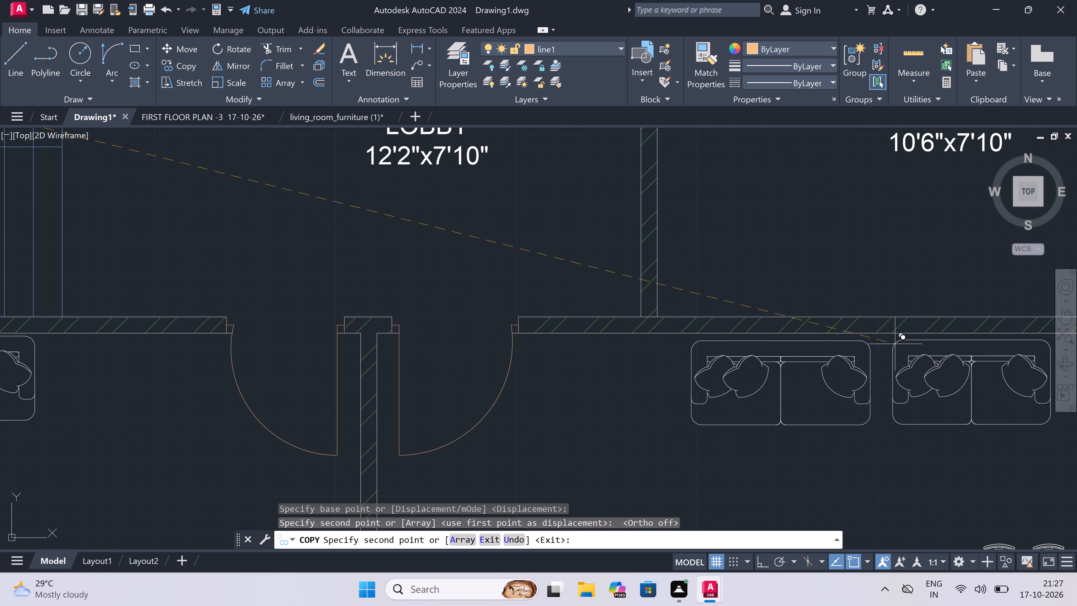
pyautogui.click(901, 343)
pyautogui.press('Escape')
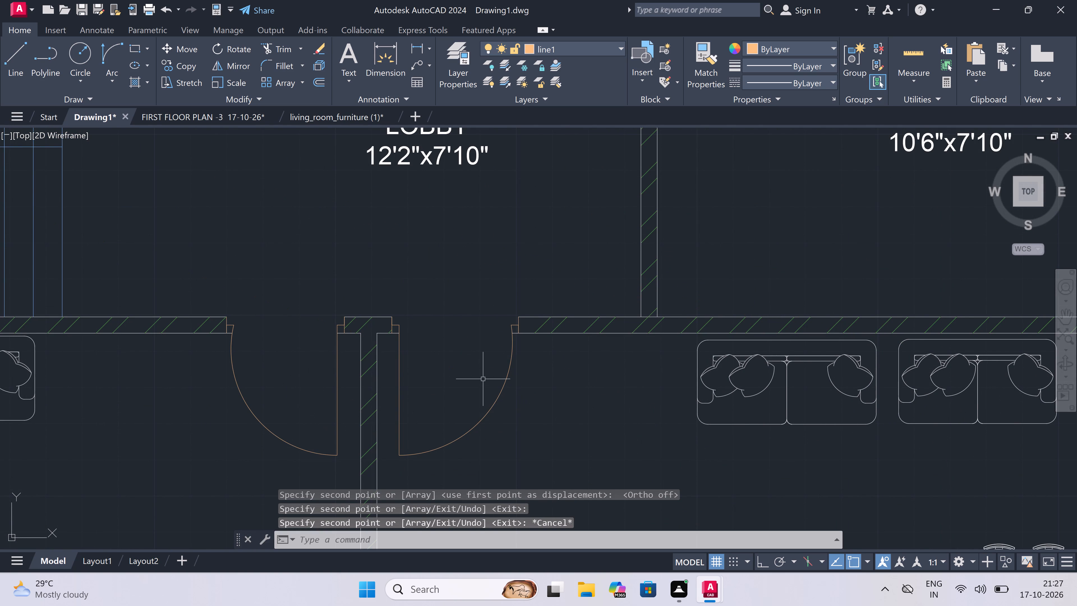
# Delete the leftover sofa pair in the empty area west of the plan.
pyautogui.scroll(-4, 477, 372)
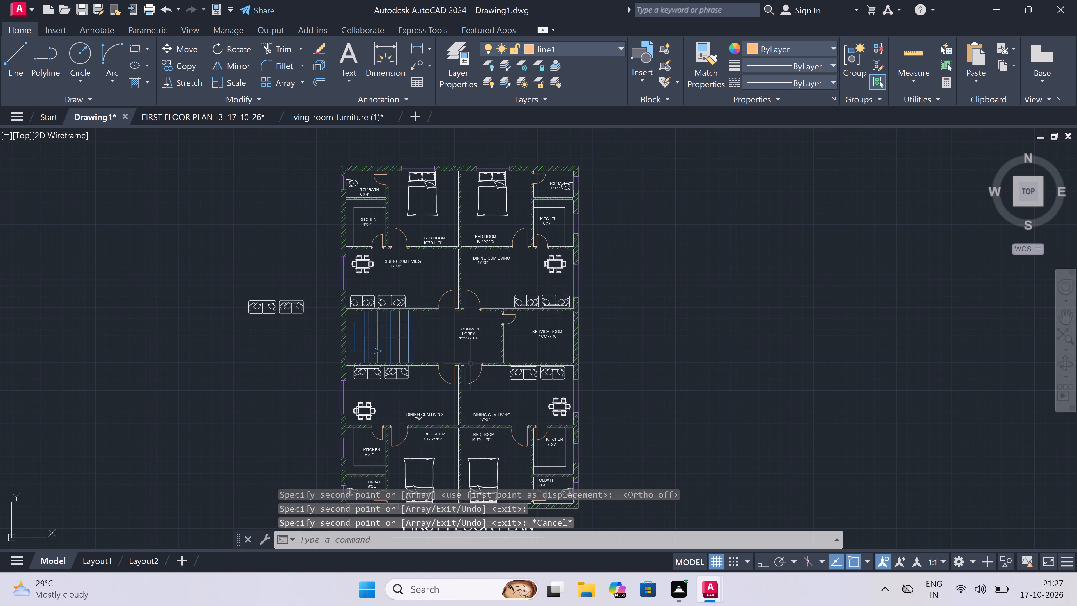
pyautogui.click(309, 285)
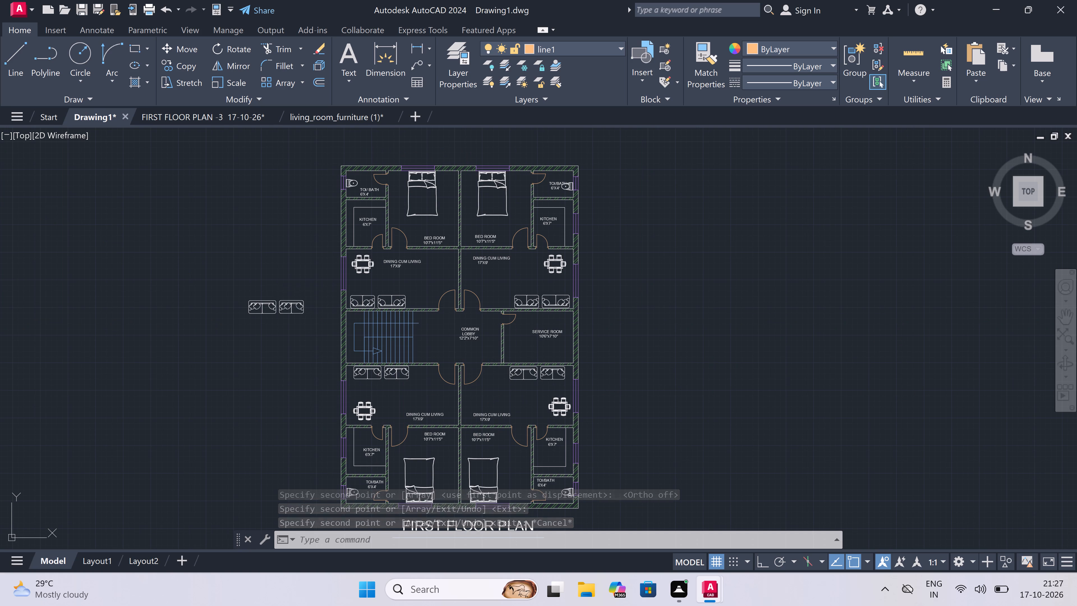
pyautogui.tripleClick(167, 367)
pyautogui.press('Delete')
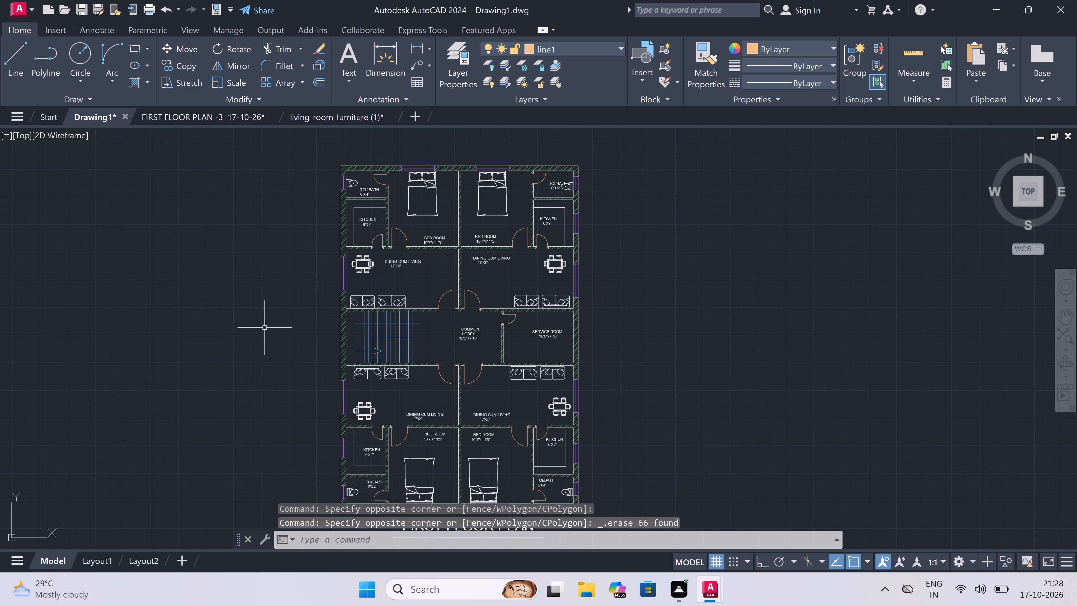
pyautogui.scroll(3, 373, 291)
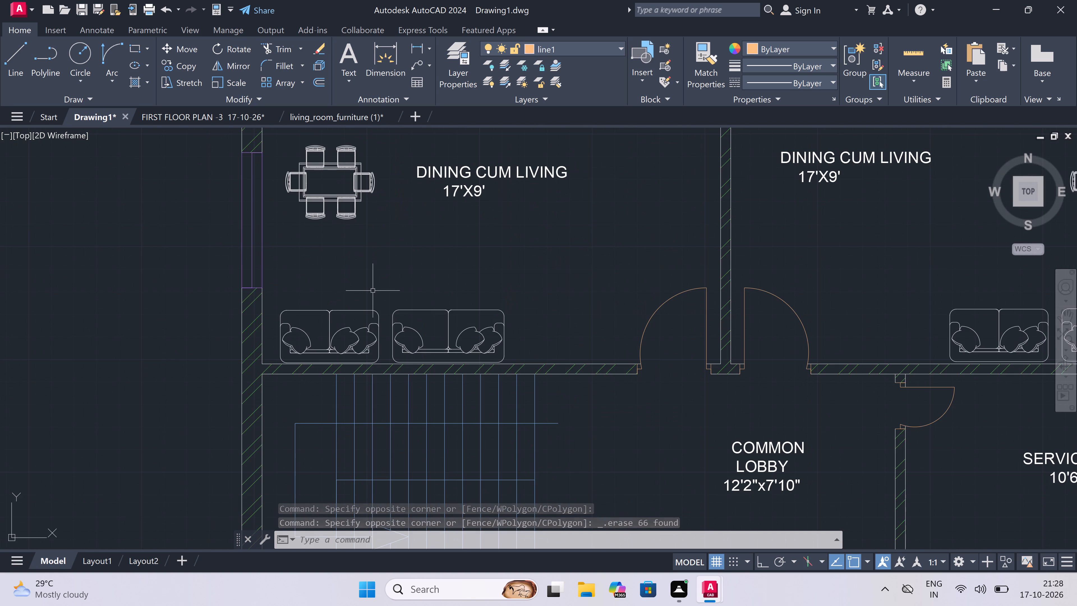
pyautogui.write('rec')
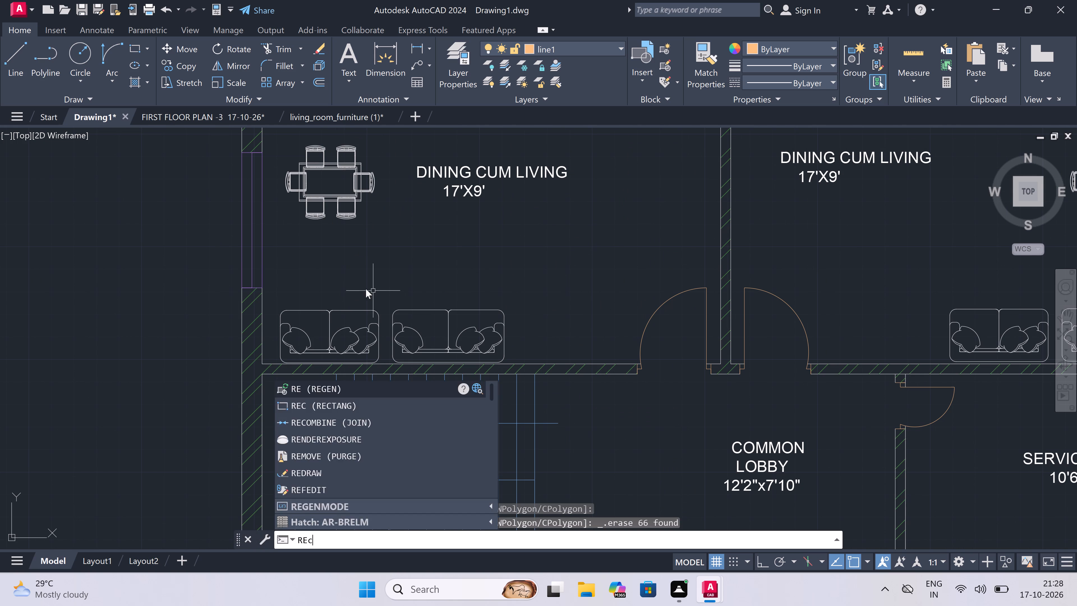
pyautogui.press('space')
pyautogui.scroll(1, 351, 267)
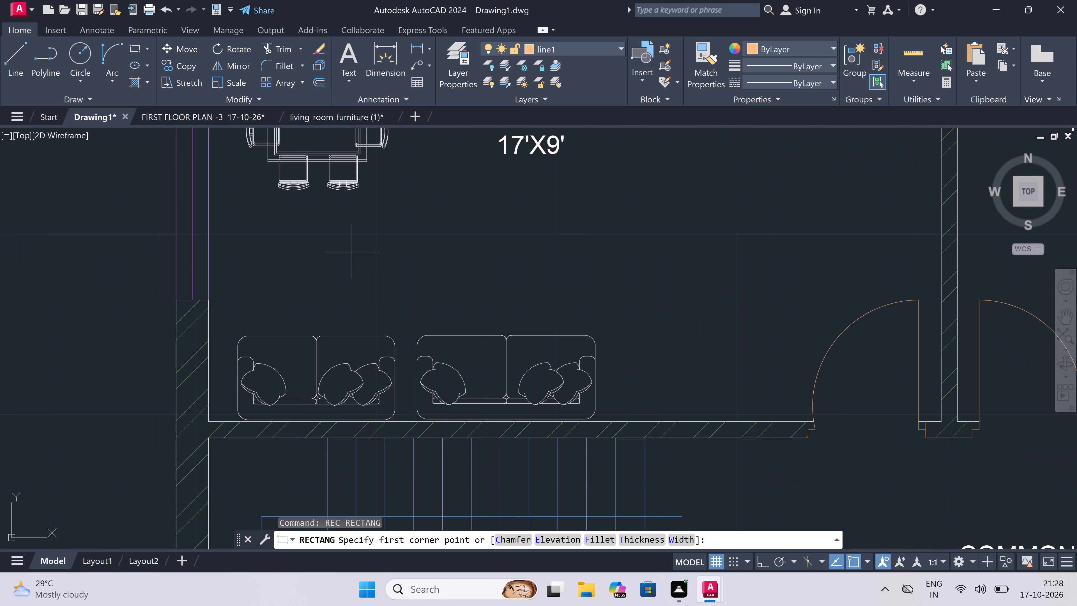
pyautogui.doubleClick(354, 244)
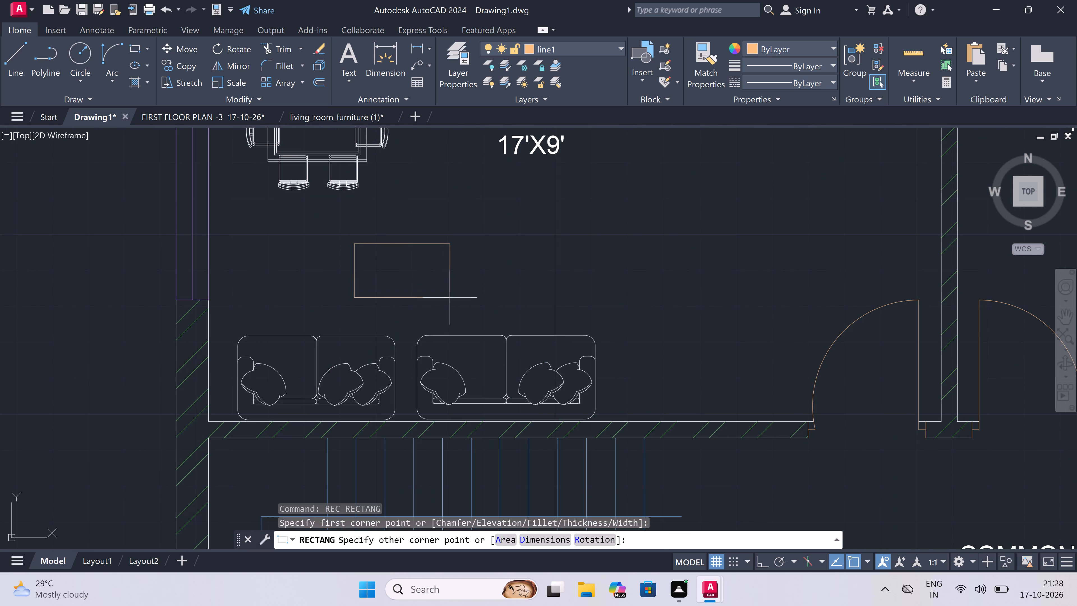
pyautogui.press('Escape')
# On layer 0, draw a table rectangle between the sofa pair and the dining table in the northwest dining cum living room.
pyautogui.doubleClick(569, 47)
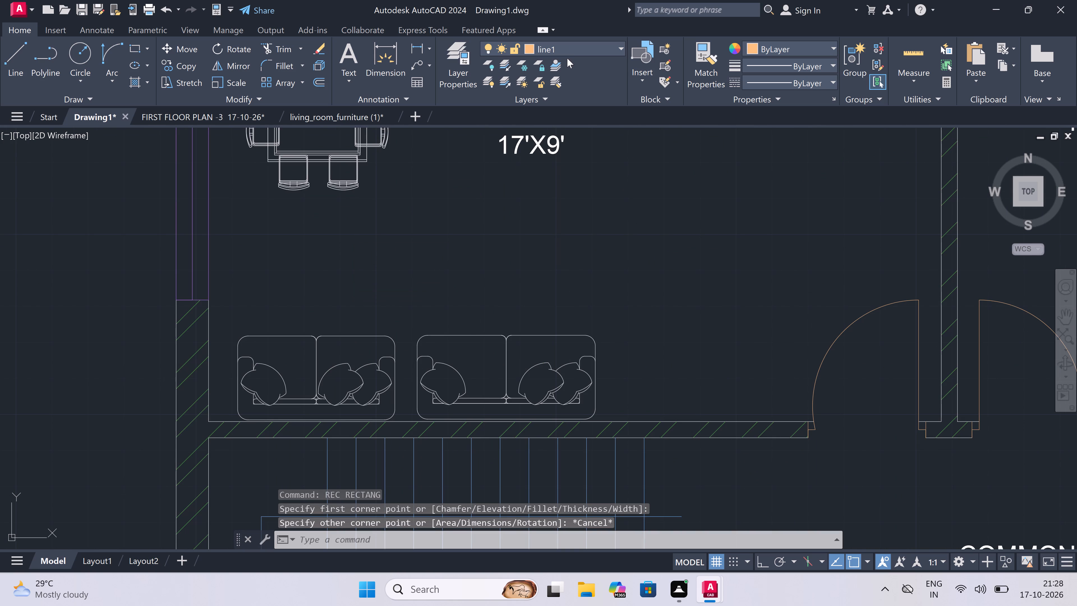
pyautogui.doubleClick(580, 50)
pyautogui.click(581, 49)
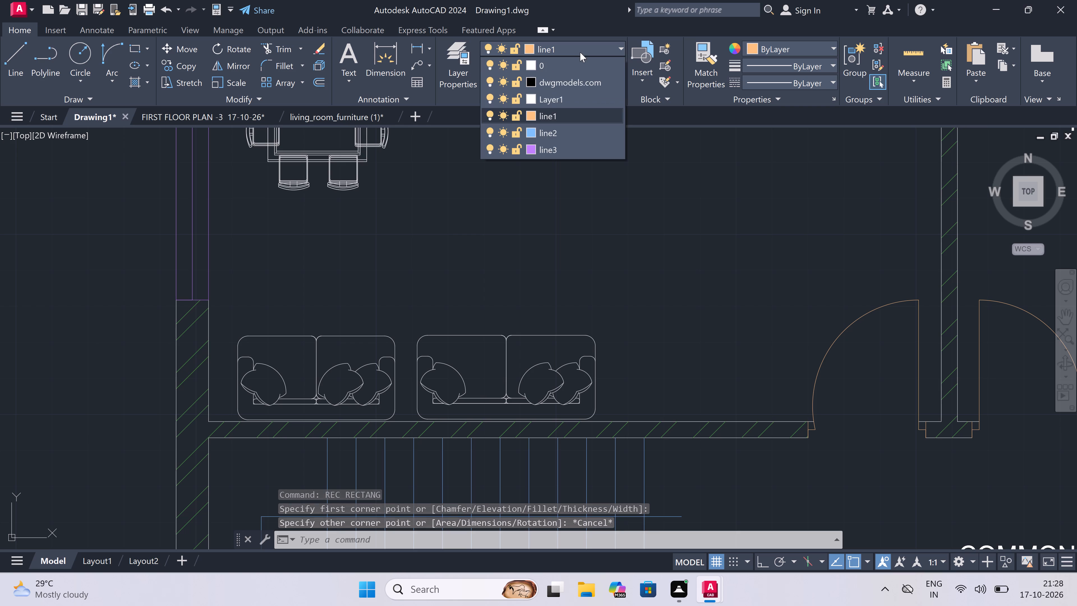
pyautogui.moveTo(579, 64); pyautogui.dragTo(582, 64)
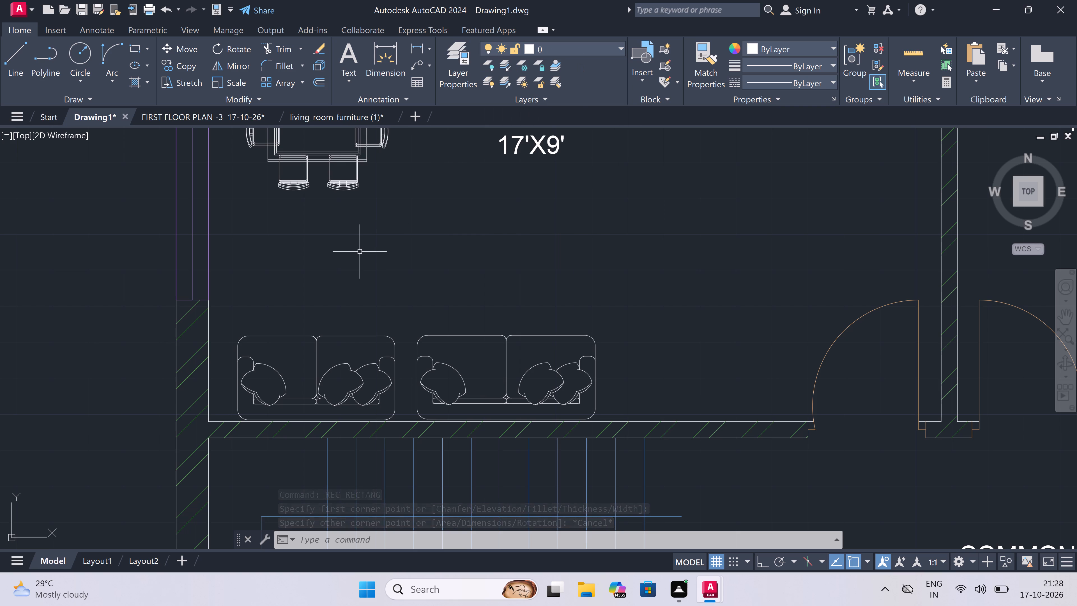
pyautogui.press('space')
pyautogui.doubleClick(347, 244)
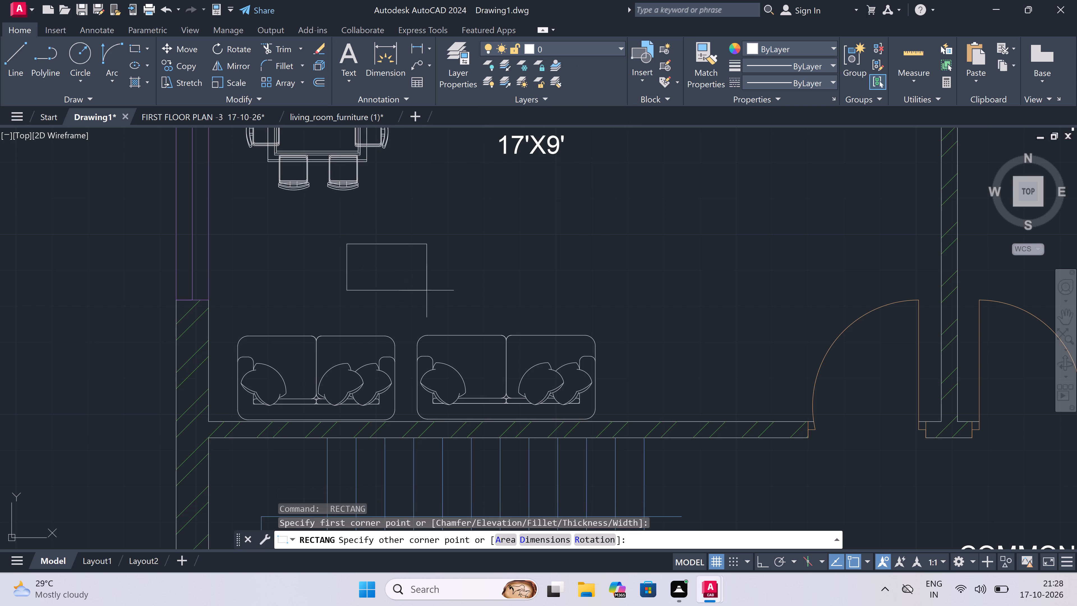
pyautogui.click(469, 299)
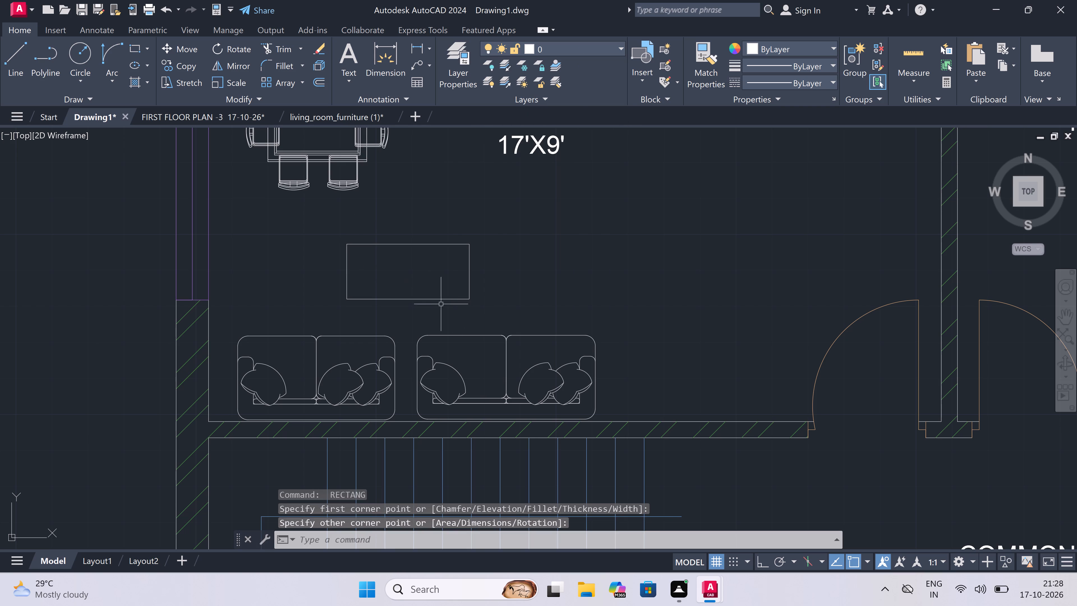
# Copy the table rectangle by its centre into the northeast dining cum living room, just north of the sofa pair.
pyautogui.click(429, 301)
pyautogui.click(388, 242)
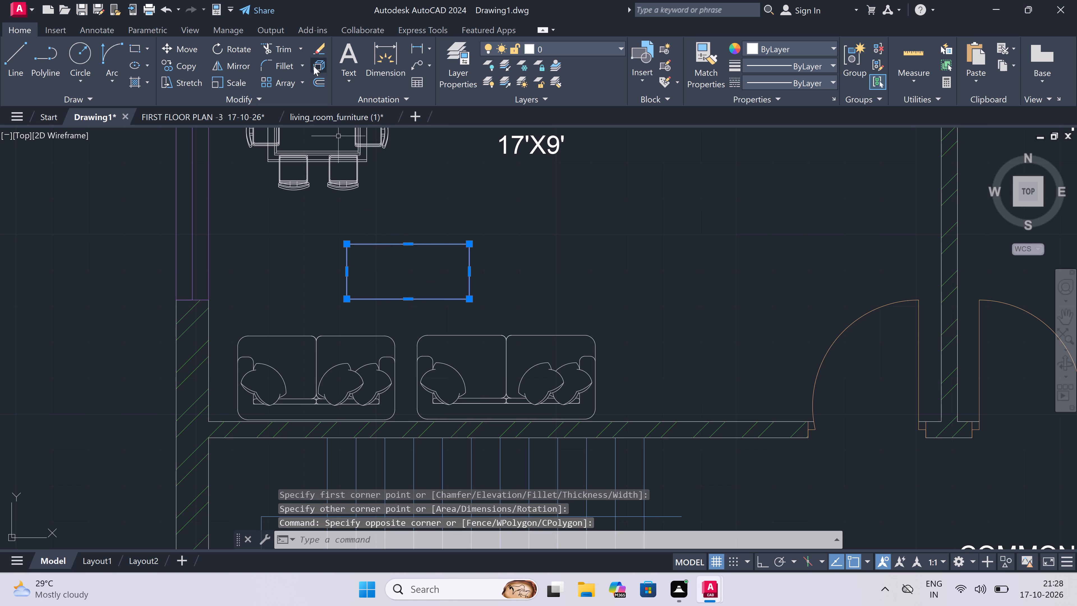
pyautogui.click(185, 63)
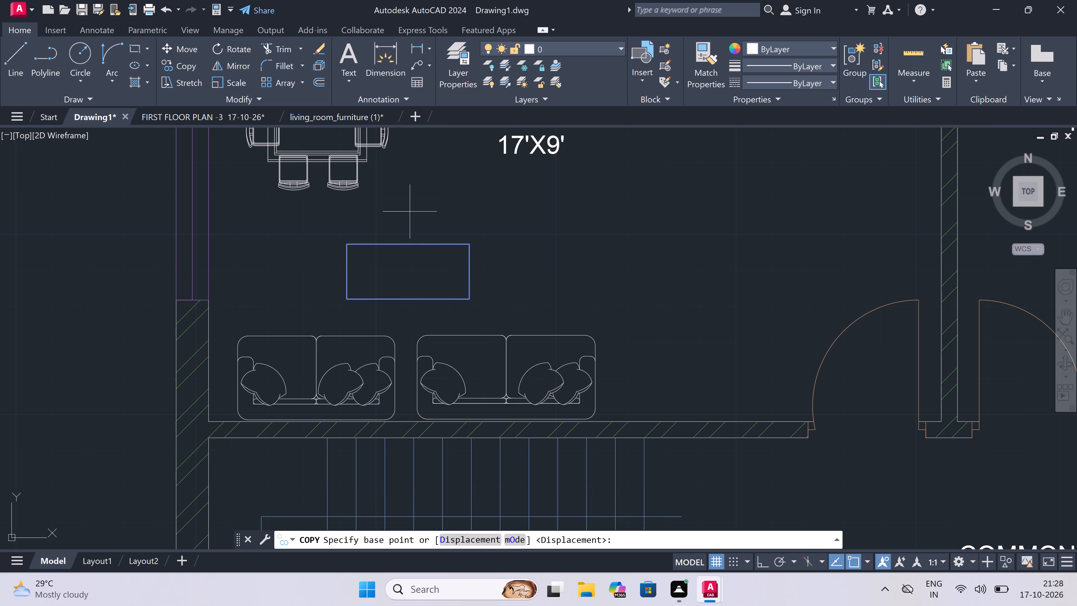
pyautogui.click(409, 273)
pyautogui.scroll(-4, 317, 281)
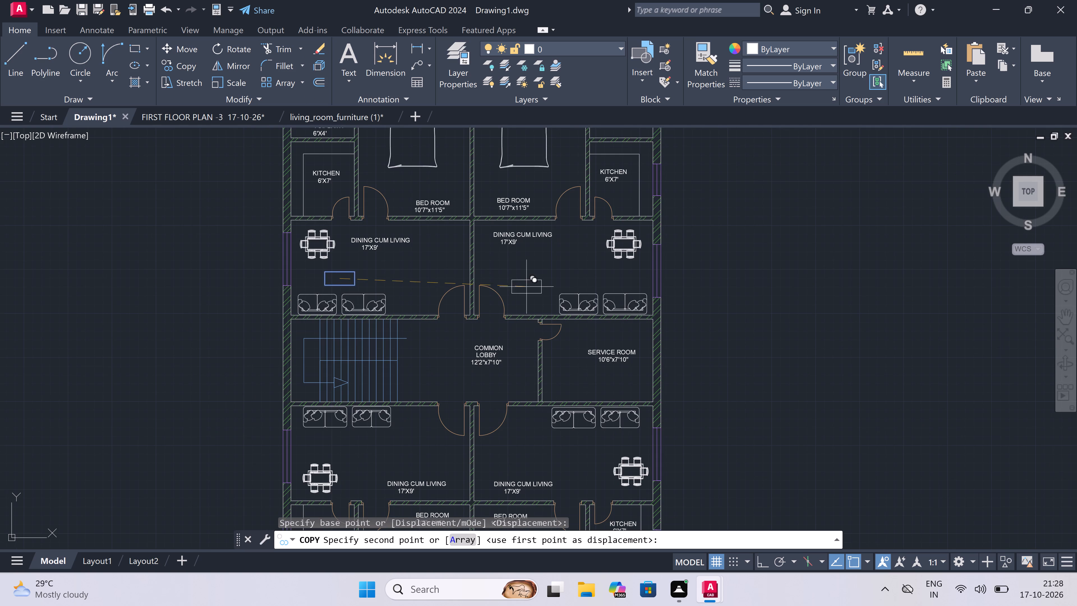
pyautogui.scroll(4, 605, 285)
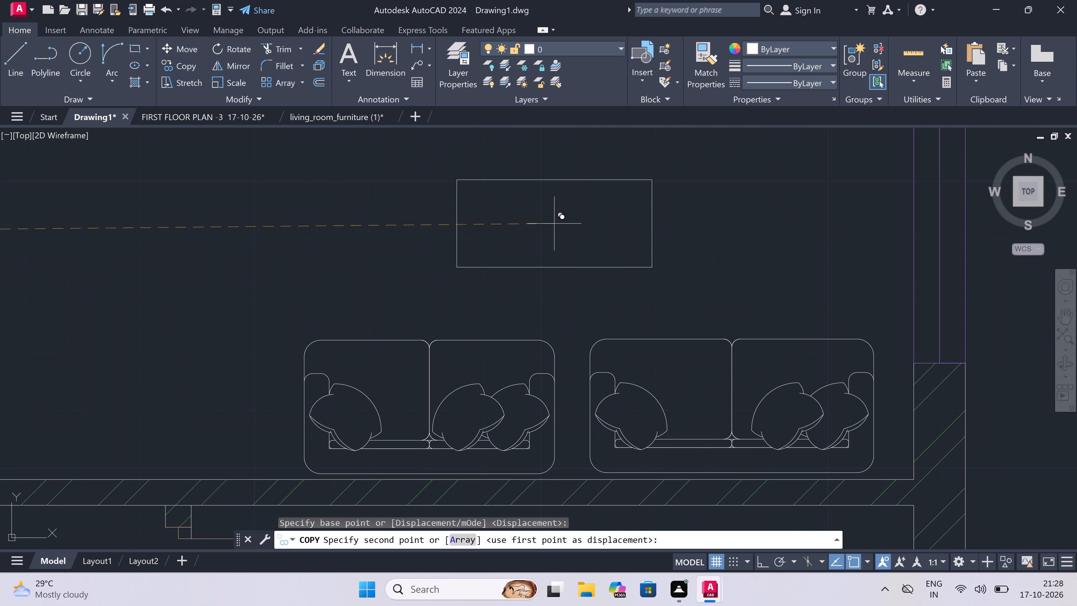
pyautogui.doubleClick(576, 217)
pyautogui.scroll(-10, 407, 221)
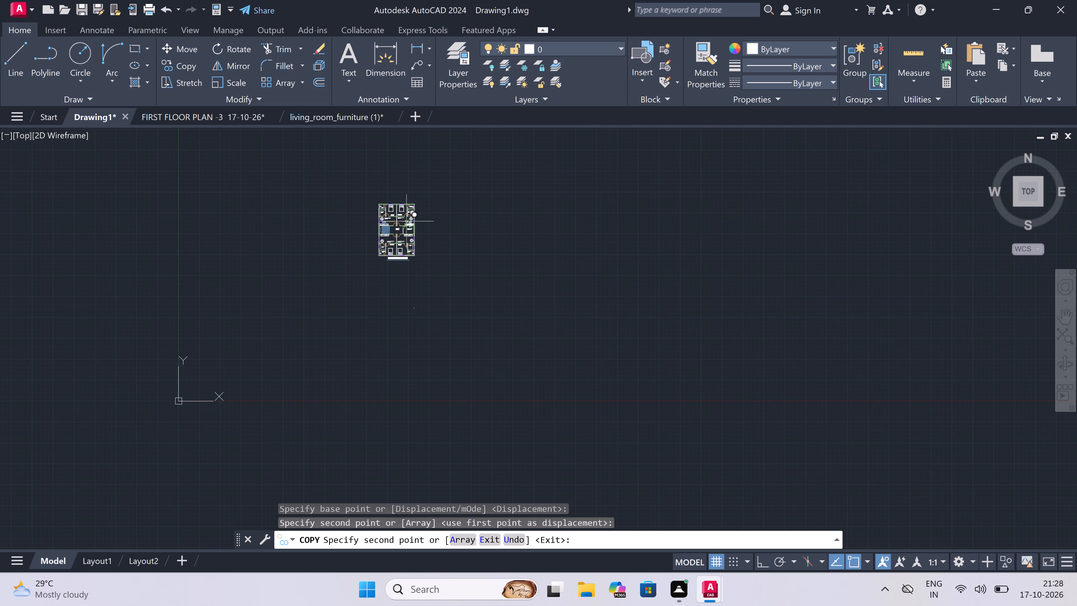
# Place copies of the table rectangle just south of the sofa pairs in the southeast and southwest dining cum living rooms.
pyautogui.scroll(4, 408, 250)
pyautogui.scroll(5, 408, 203)
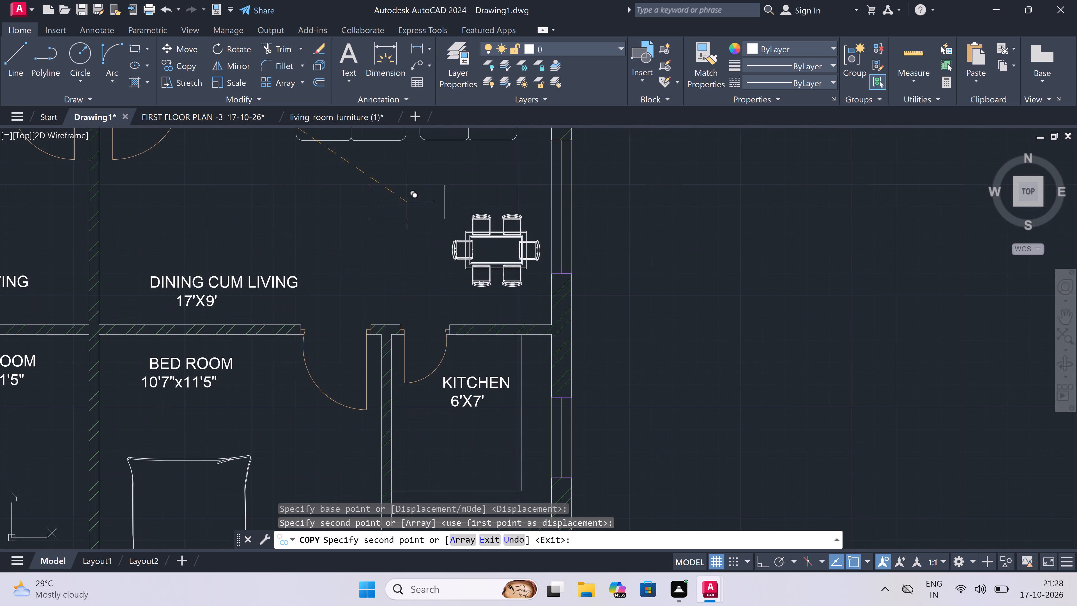
pyautogui.click(411, 182)
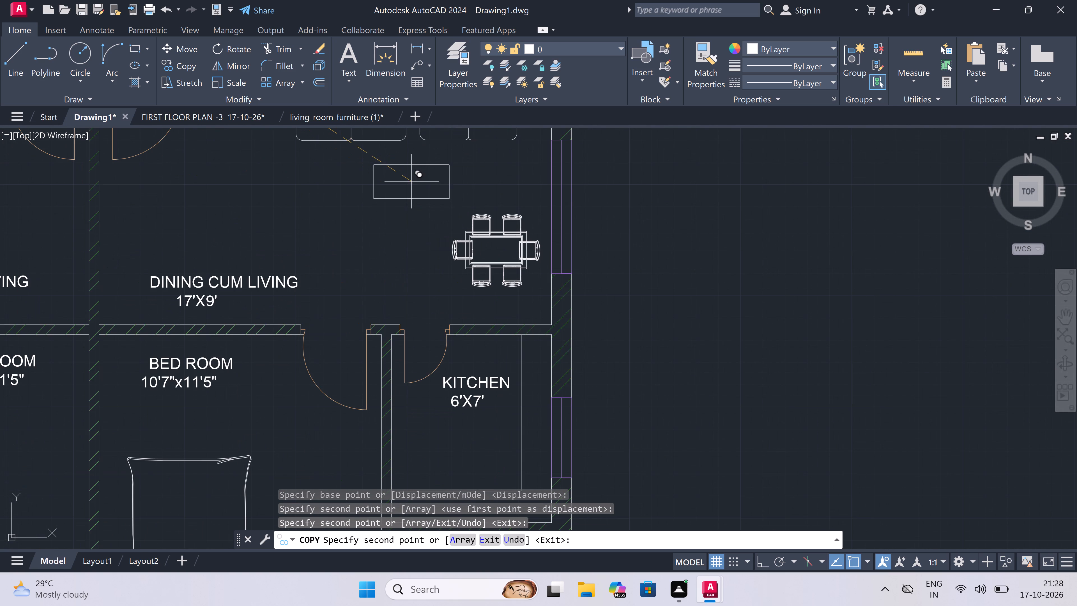
pyautogui.scroll(-5, 403, 222)
pyautogui.scroll(4, 302, 211)
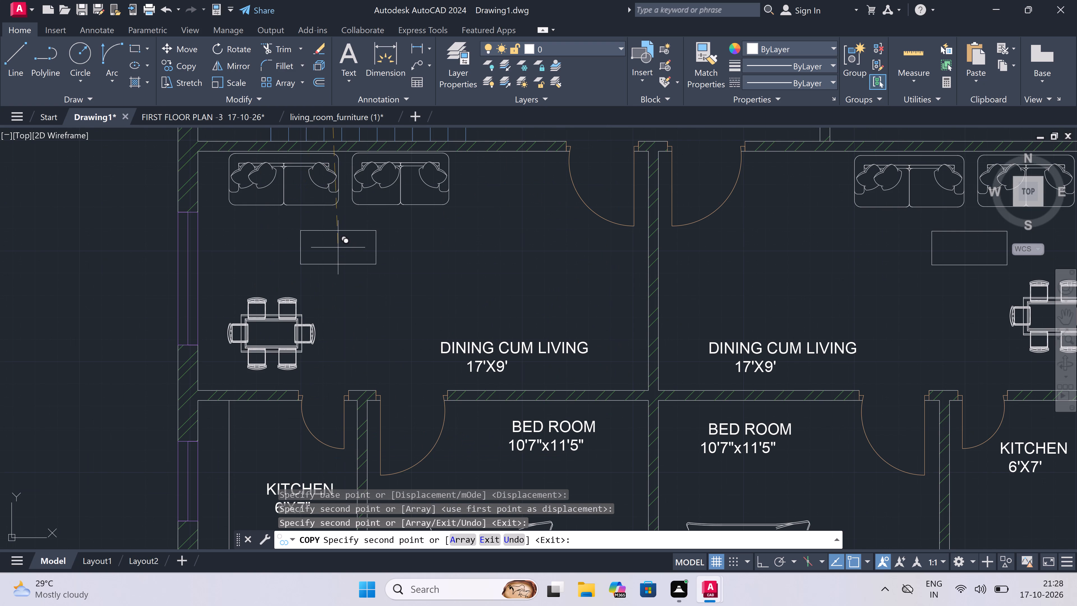
pyautogui.doubleClick(337, 247)
pyautogui.press('Escape')
# Draw a border rectangle around the whole floor plan and its FIRST FLOOR PLAN title, leaving a margin on all sides.
pyautogui.scroll(-6, 411, 267)
pyautogui.scroll(1, 409, 265)
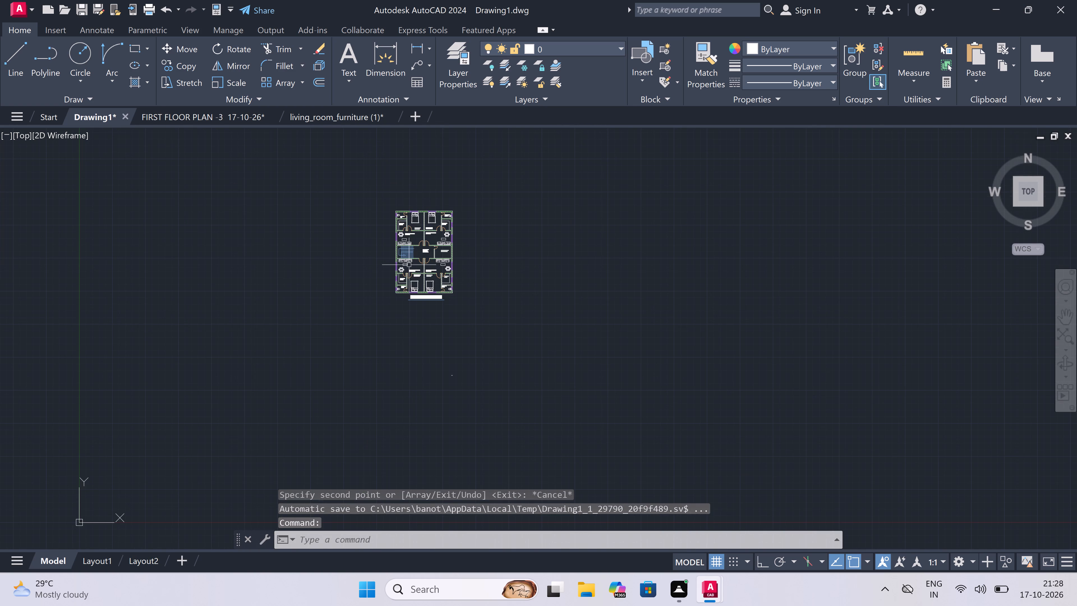
pyautogui.press('r')
pyautogui.write('ec')
pyautogui.press('space')
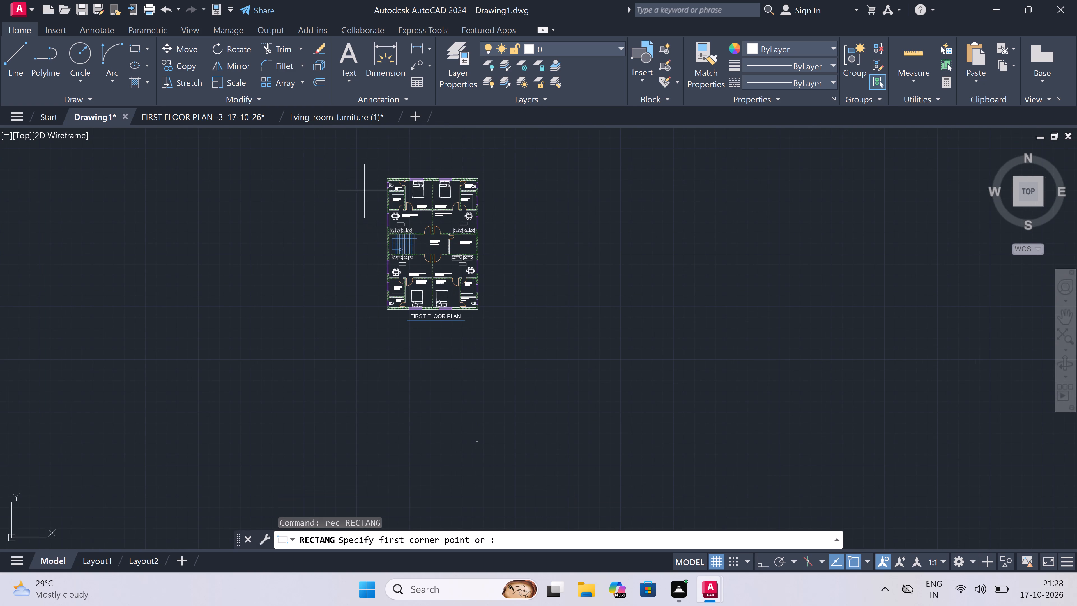
pyautogui.doubleClick(369, 167)
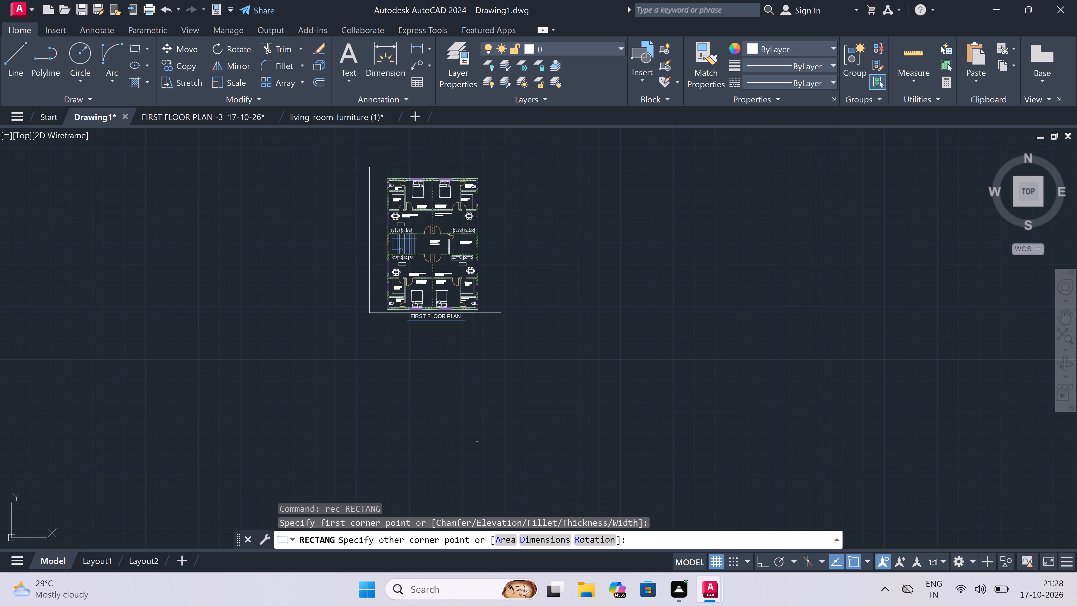
pyautogui.click(502, 335)
pyautogui.scroll(3, 427, 129)
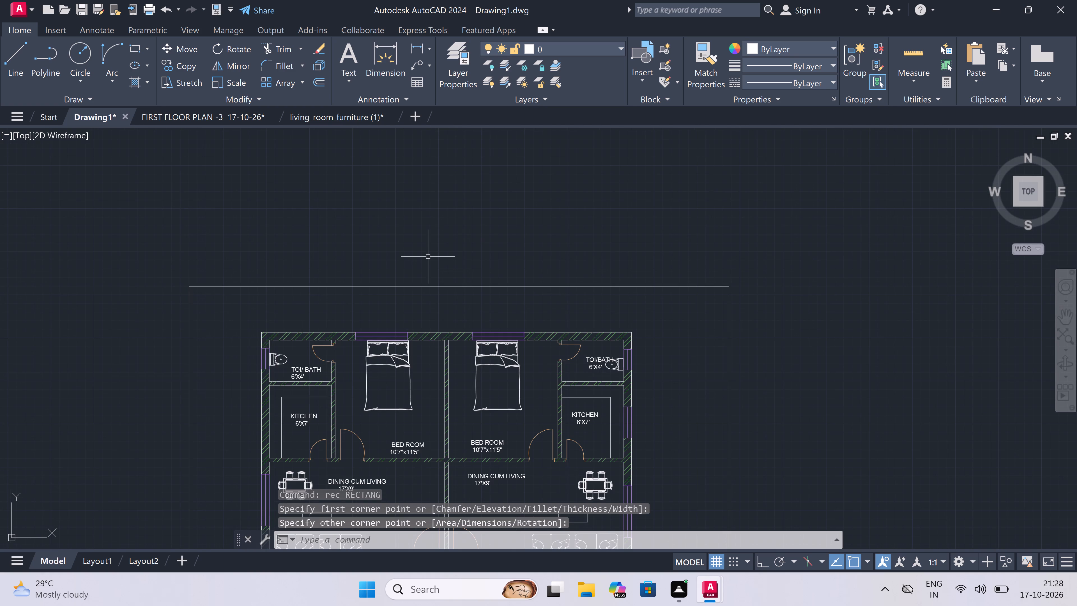
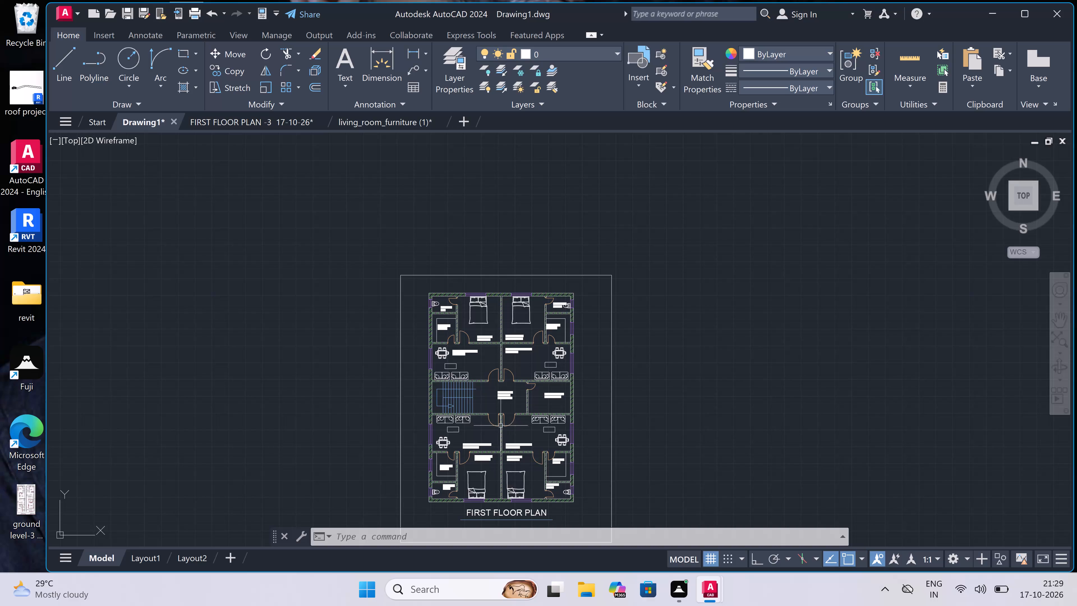
# Draw a smaller rectangle inside the table rectangle in the southwest dining cum living room, leaving a narrow margin on all sides.
pyautogui.scroll(-2, 501, 423)
pyautogui.scroll(4, 498, 452)
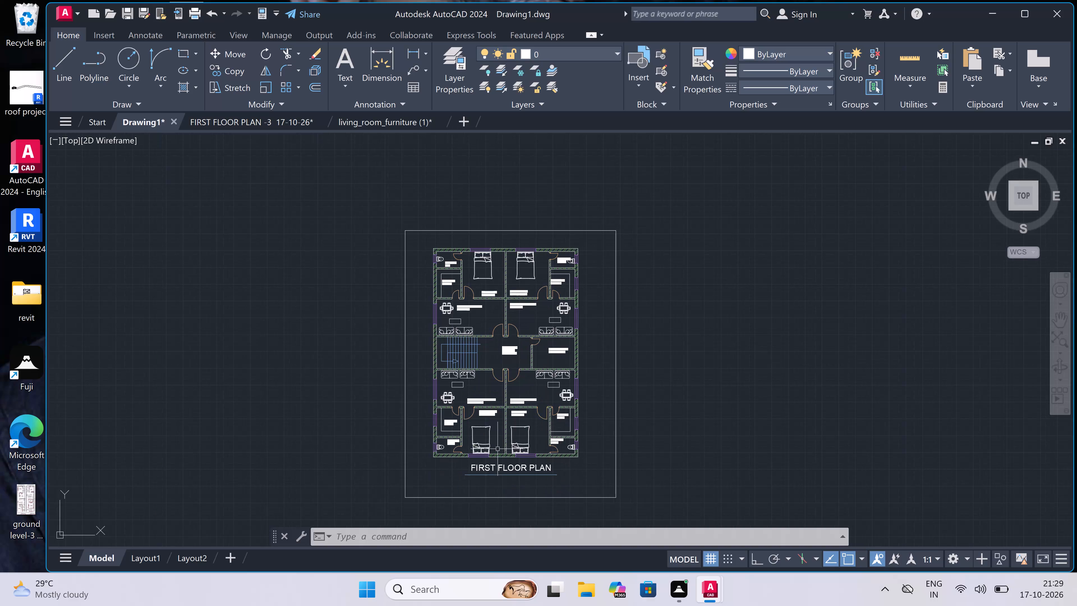
pyautogui.scroll(3, 490, 390)
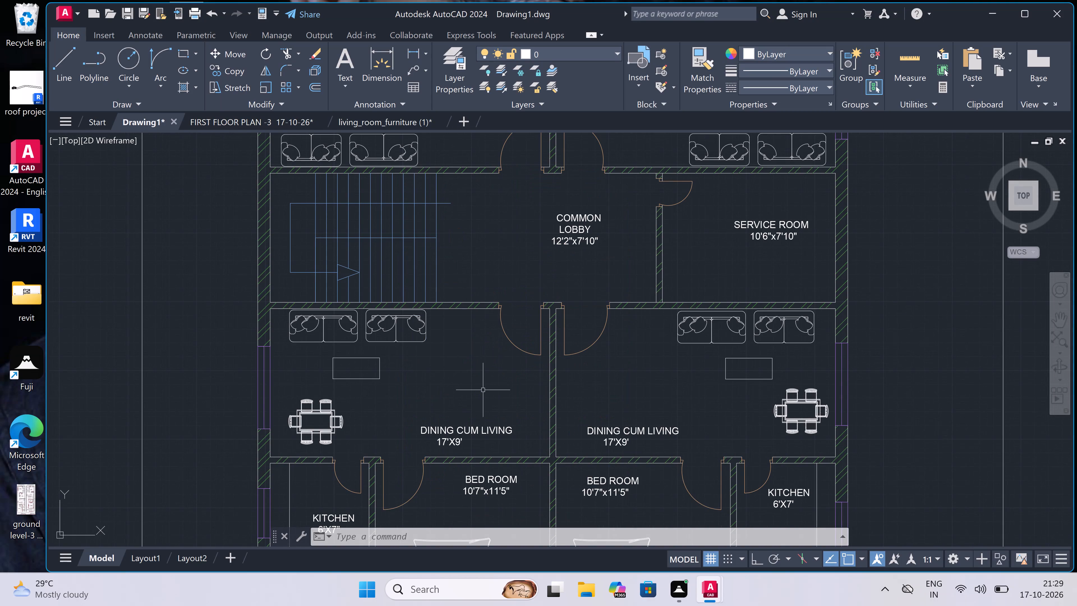
pyautogui.press('r')
pyautogui.press('e')
pyautogui.press('c')
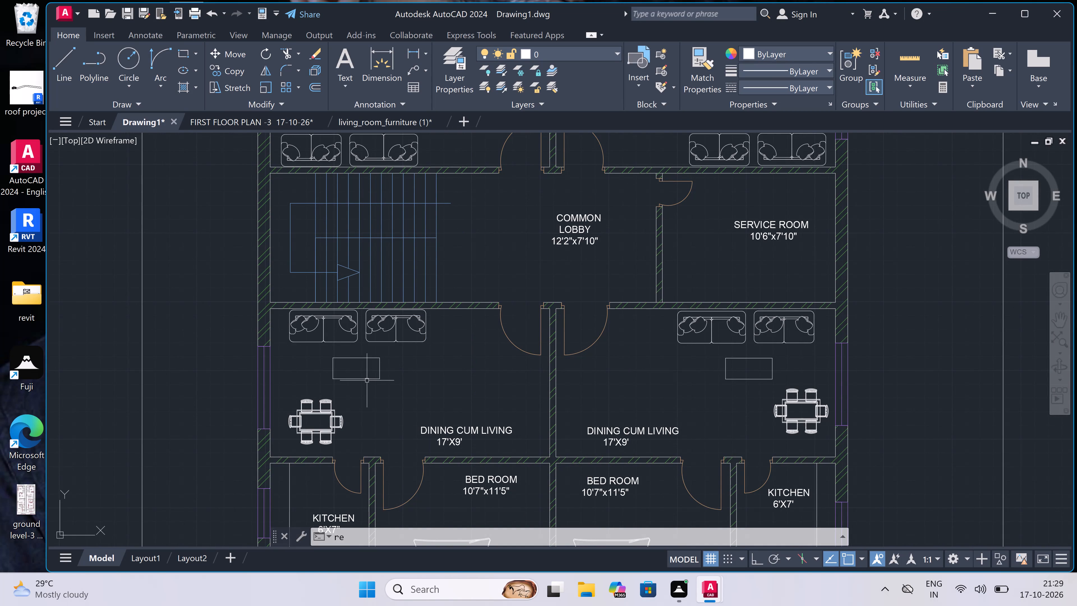
pyautogui.press('space')
pyautogui.scroll(2, 336, 367)
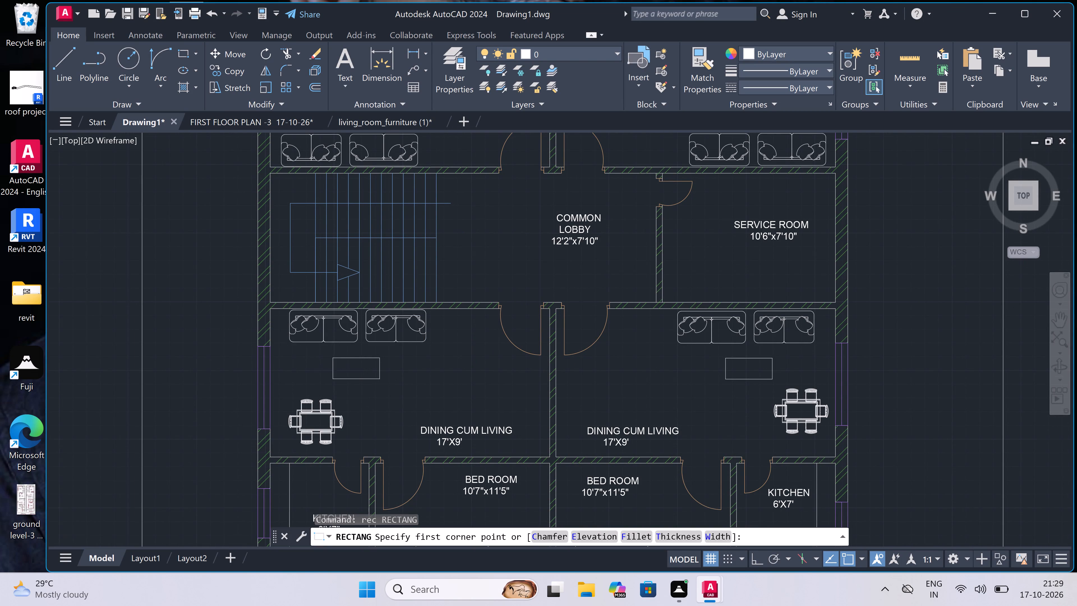
pyautogui.scroll(2, 336, 367)
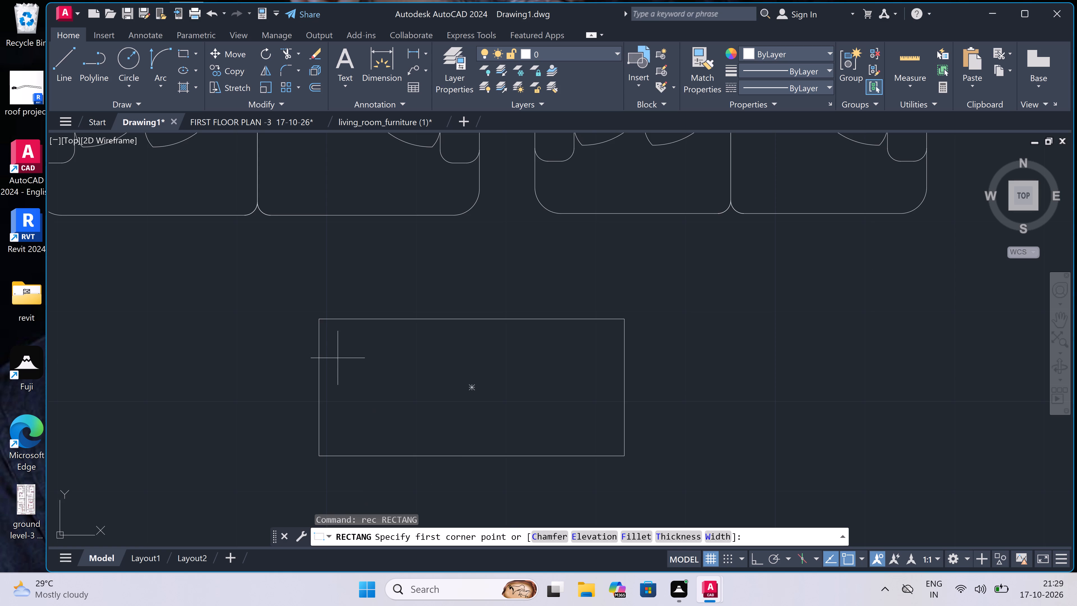
pyautogui.scroll(1, 338, 355)
pyautogui.click(333, 333)
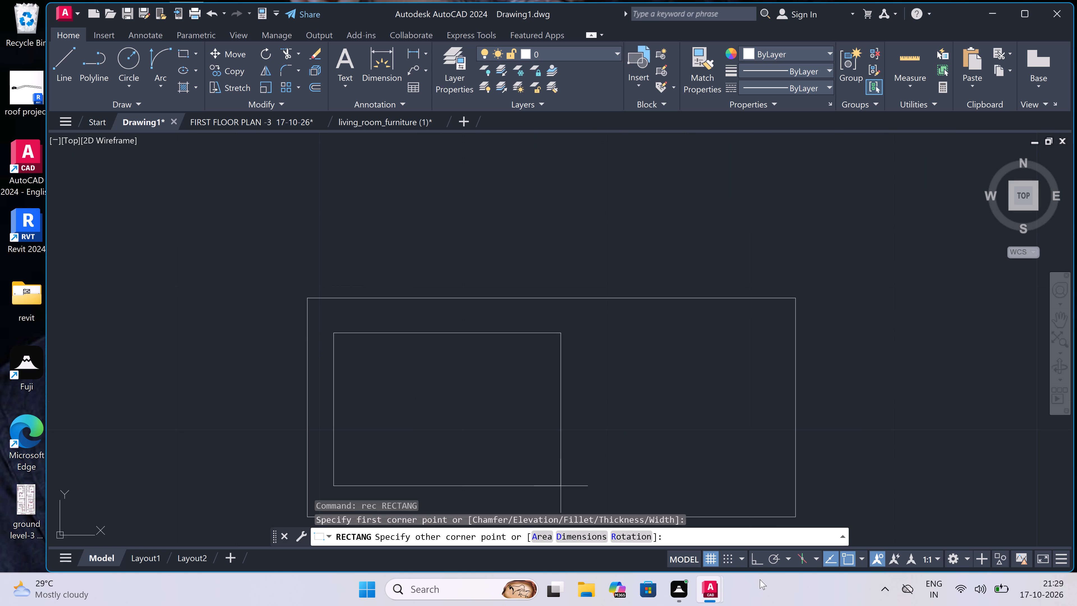
pyautogui.scroll(-1, 763, 553)
pyautogui.scroll(-2, 715, 394)
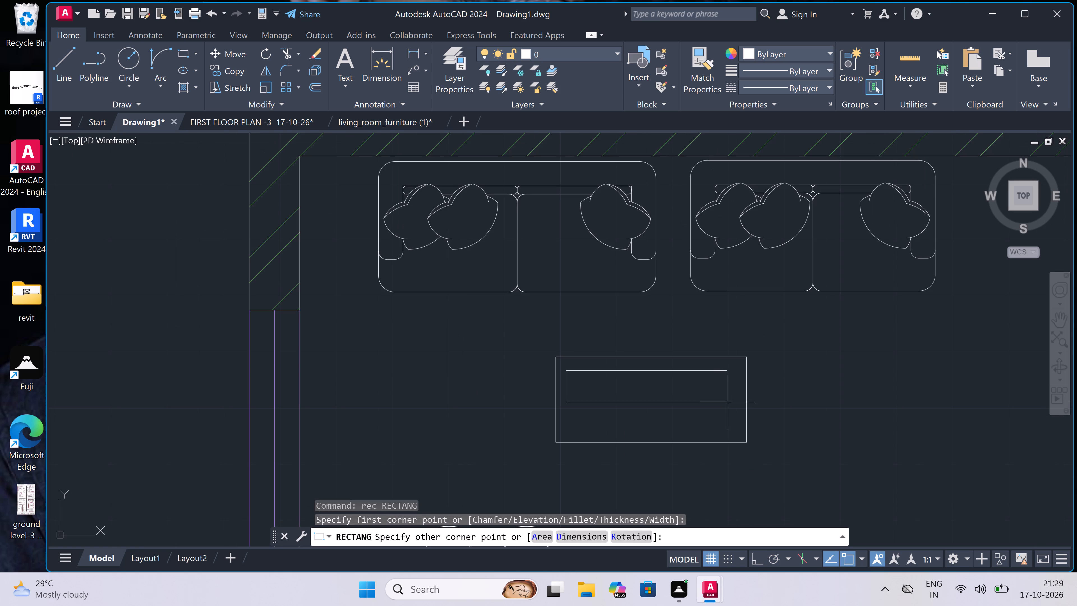
pyautogui.scroll(2, 728, 405)
pyautogui.scroll(-2, 728, 405)
pyautogui.scroll(1, 738, 416)
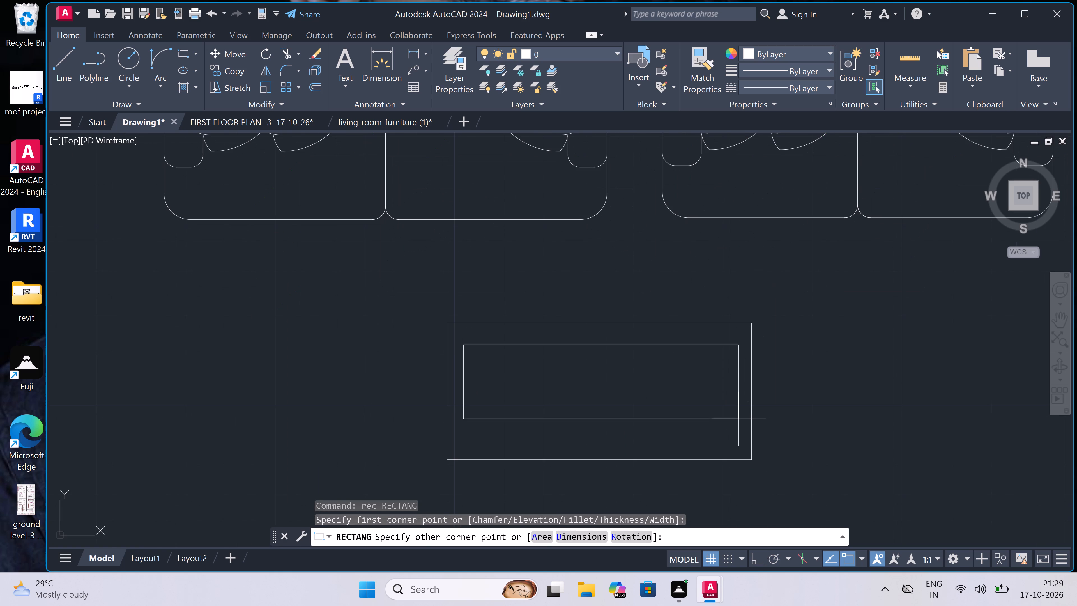
pyautogui.click(735, 440)
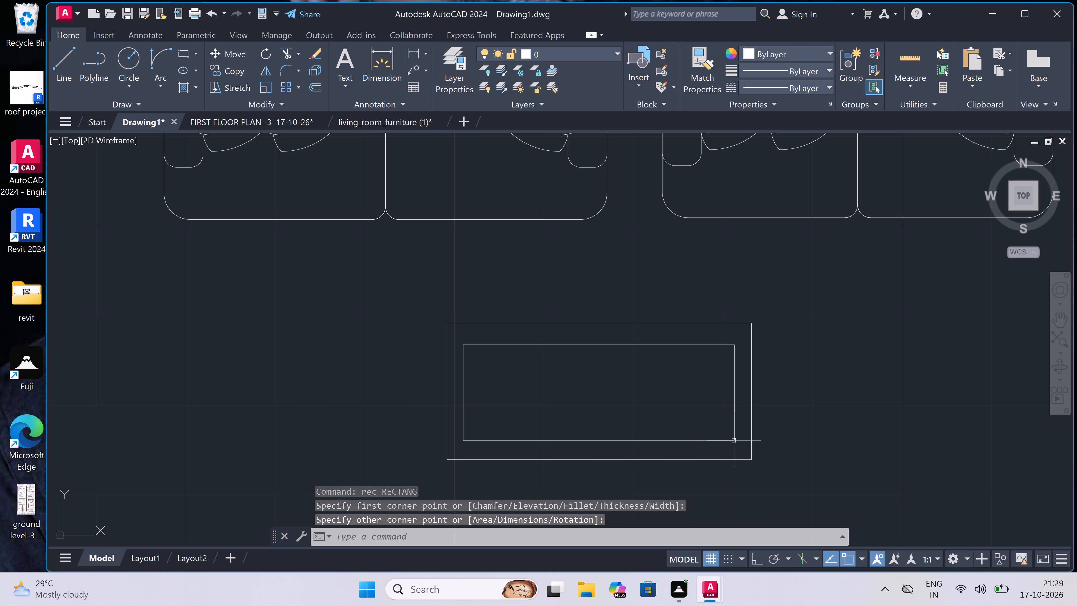
# Copy the inner table rectangle by its centre into the centre of the southeast dining cum living room's table.
pyautogui.click(596, 346)
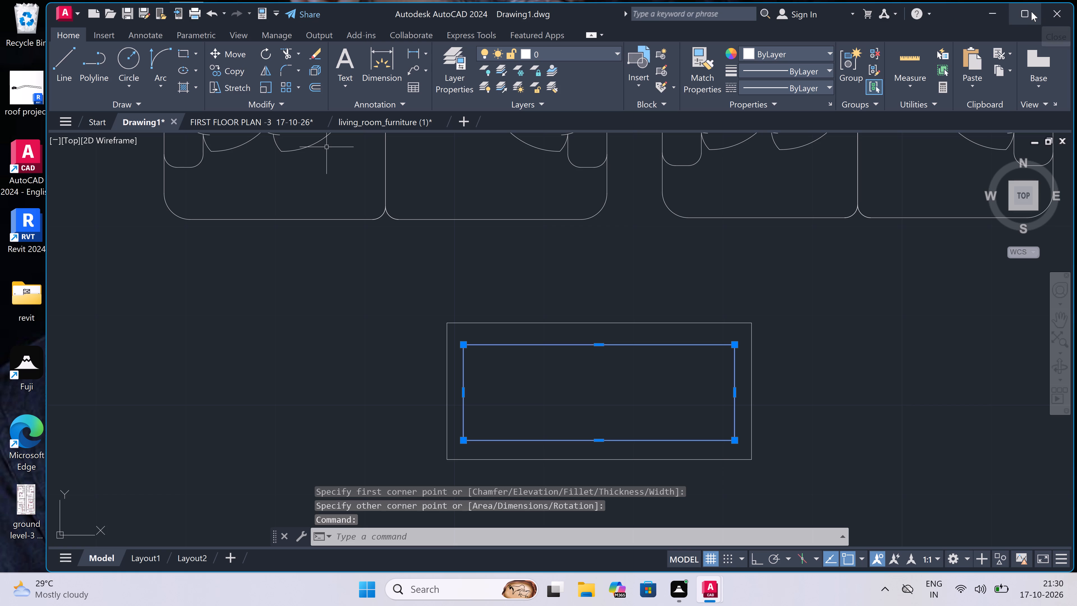
pyautogui.click(1023, 11)
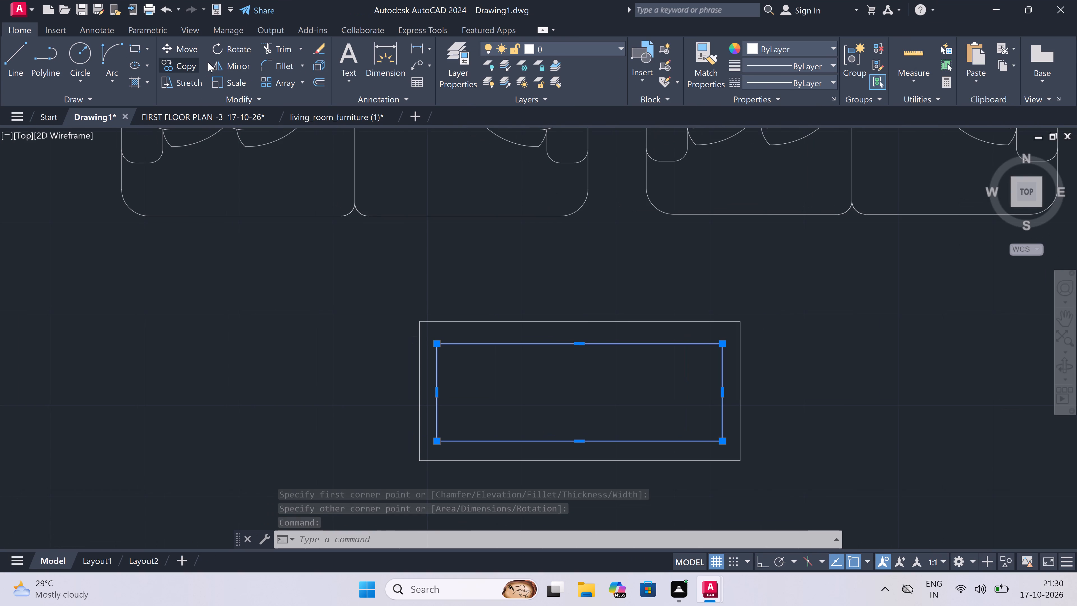
pyautogui.click(191, 63)
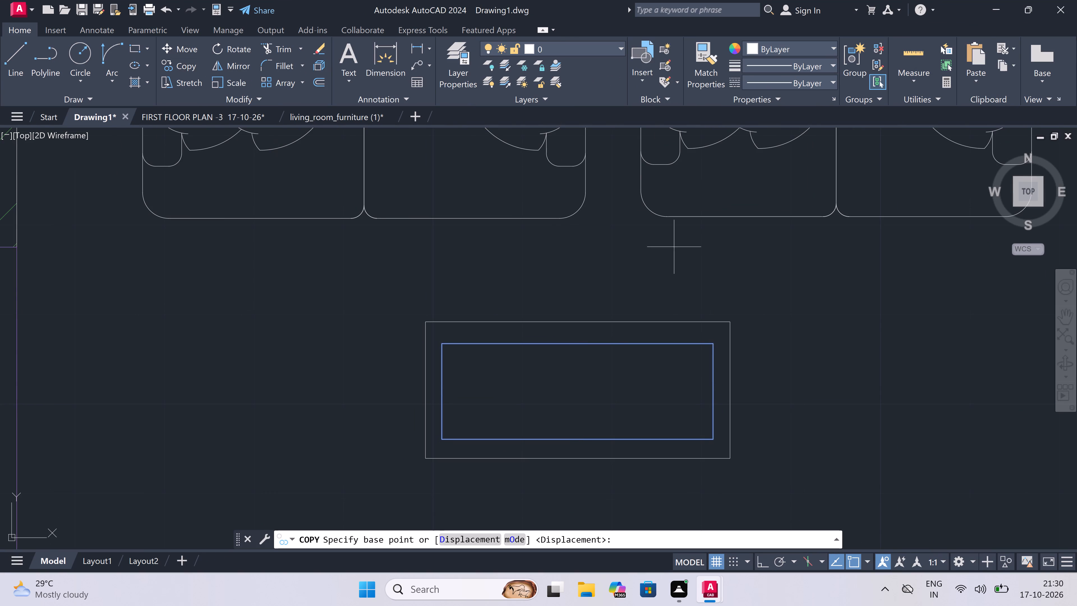
pyautogui.moveTo(572, 390); pyautogui.dragTo(566, 393)
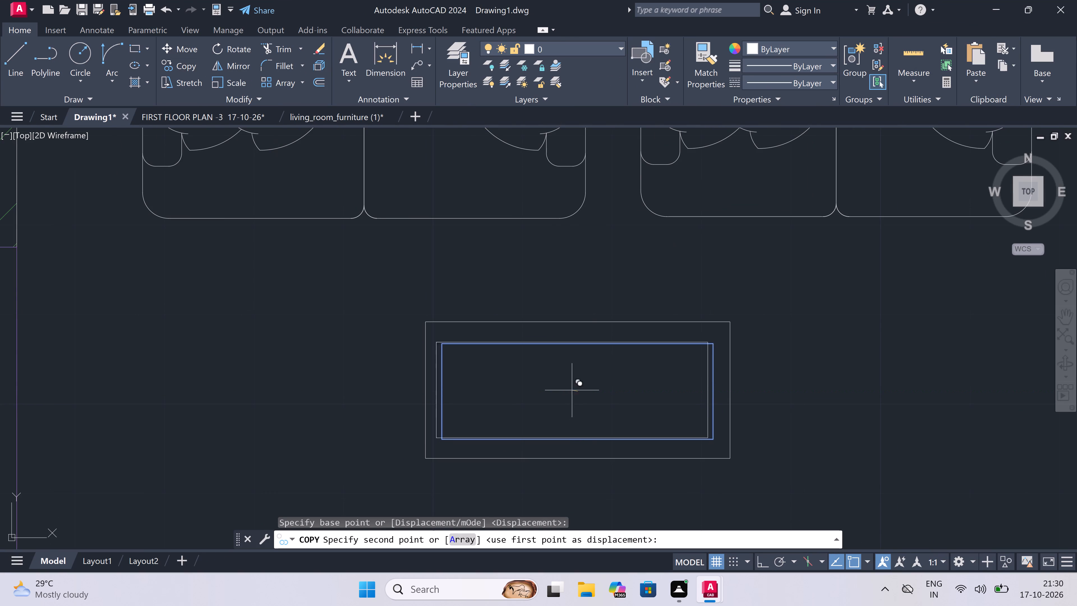
pyautogui.scroll(-6, 505, 394)
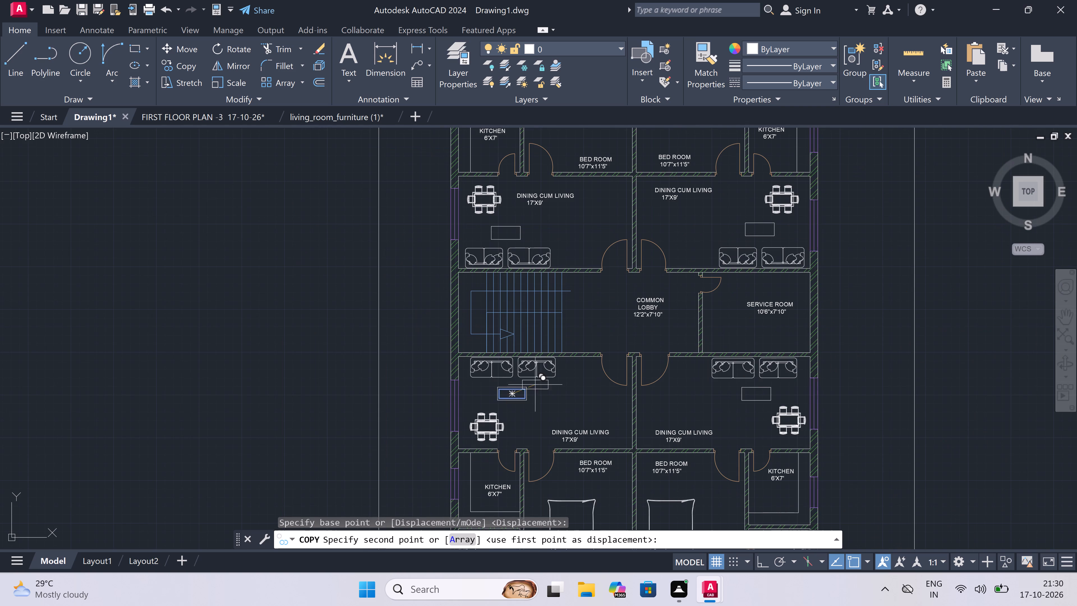
pyautogui.scroll(2, 774, 378)
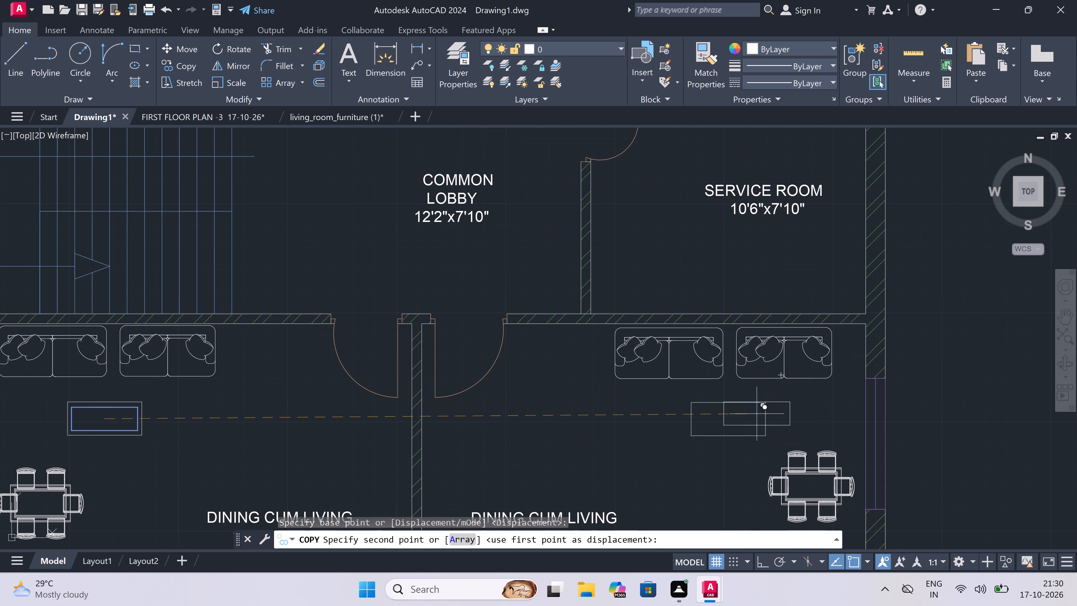
pyautogui.scroll(4, 748, 423)
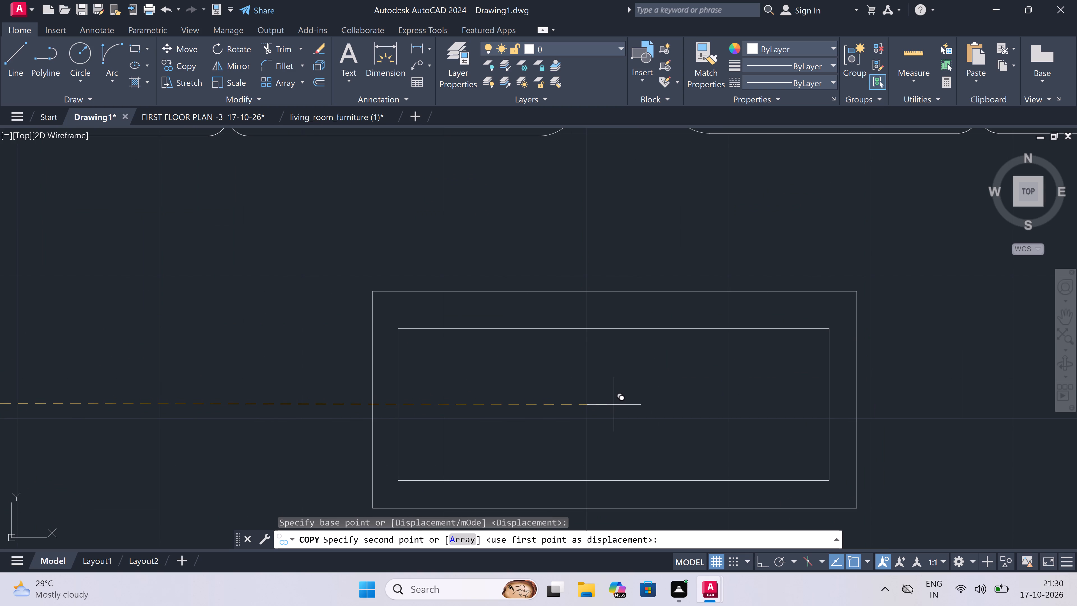
pyautogui.scroll(1, 614, 405)
pyautogui.click(614, 405)
# Place another copy of the inner rectangle at the centre of the table in the northeast dining cum living room.
pyautogui.scroll(-4, 573, 324)
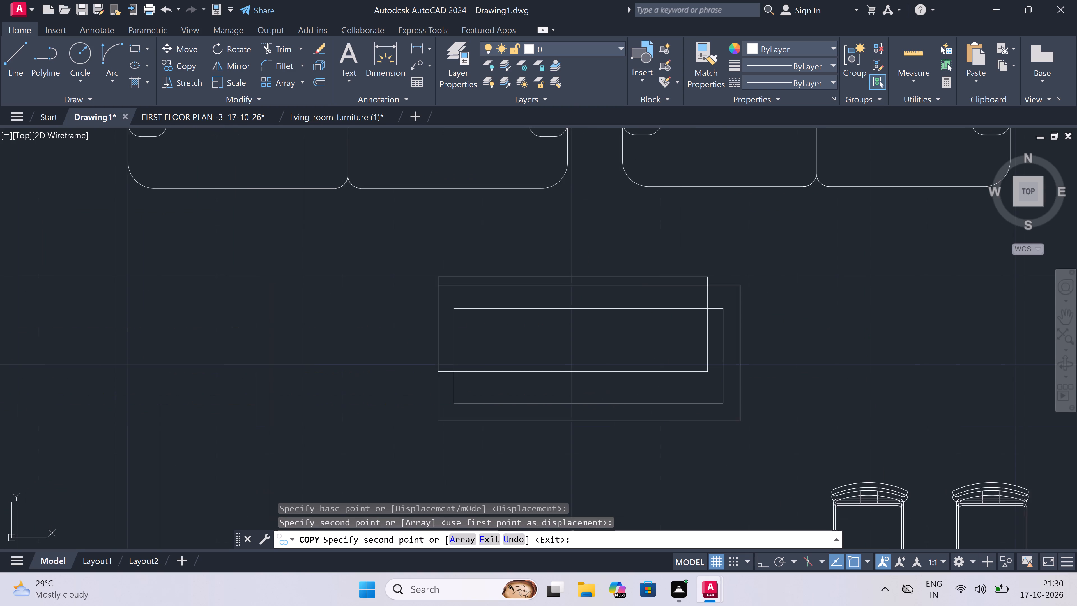
pyautogui.scroll(-5, 573, 324)
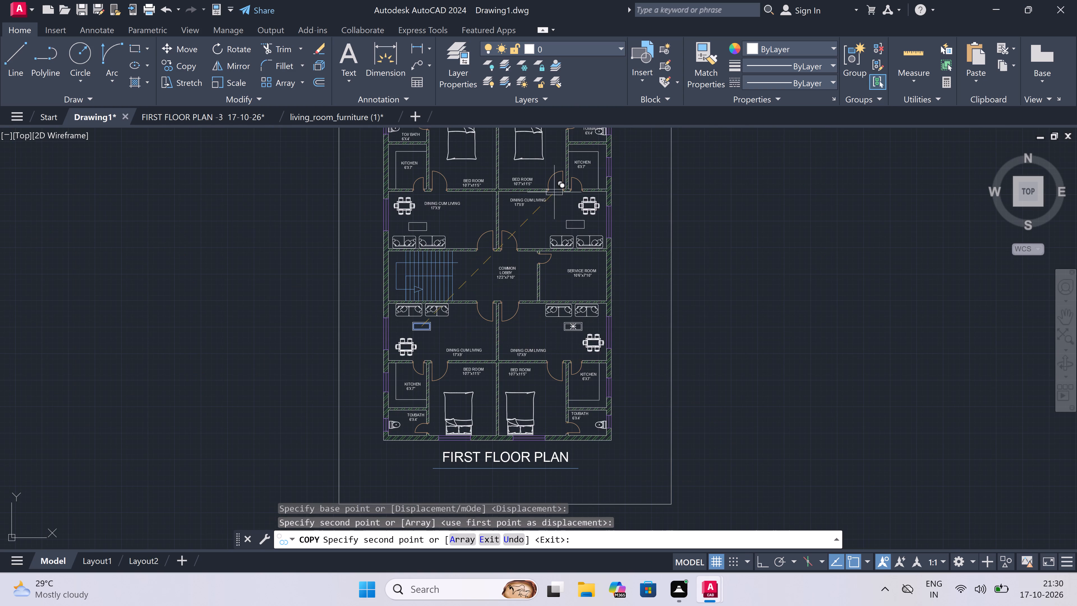
pyautogui.scroll(4, 570, 211)
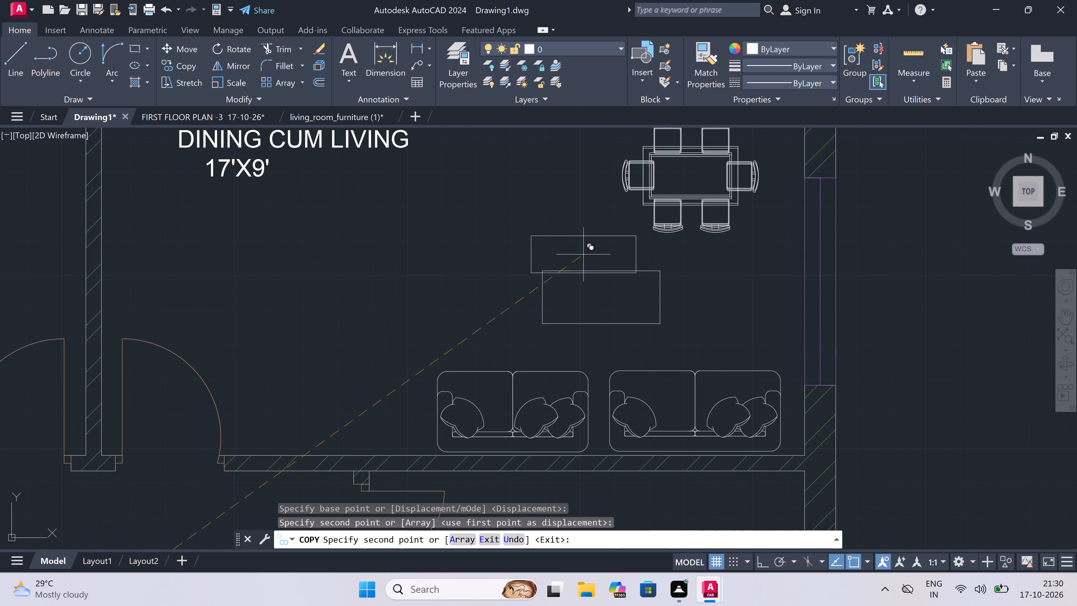
pyautogui.scroll(2, 596, 280)
pyautogui.scroll(2, 603, 317)
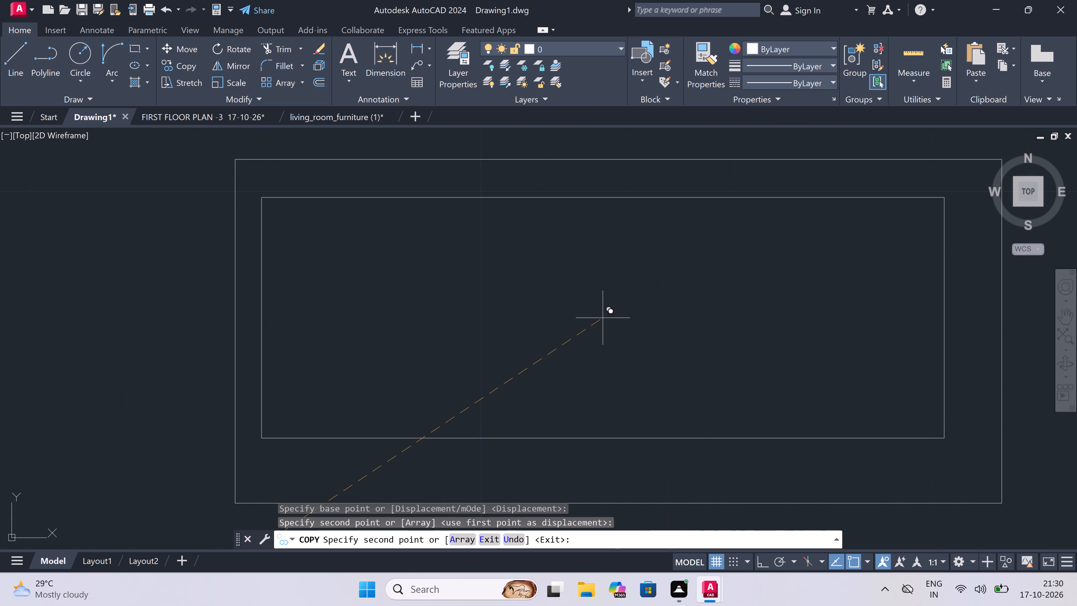
pyautogui.doubleClick(615, 331)
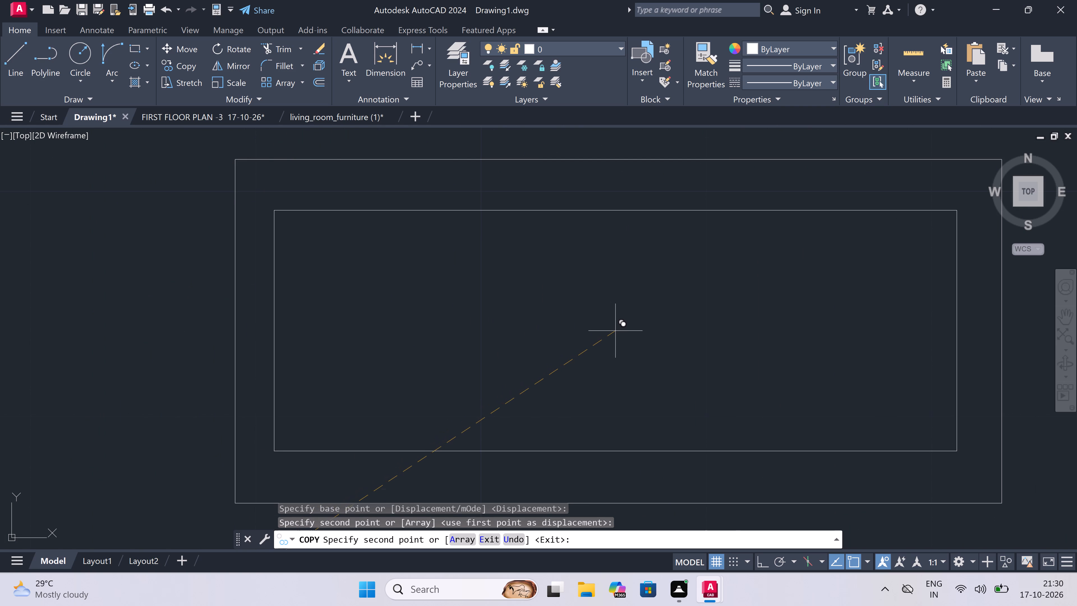
# Place a last copy of the inner rectangle at the centre of the northwest dining cum living room's table.
pyautogui.scroll(-9, 616, 331)
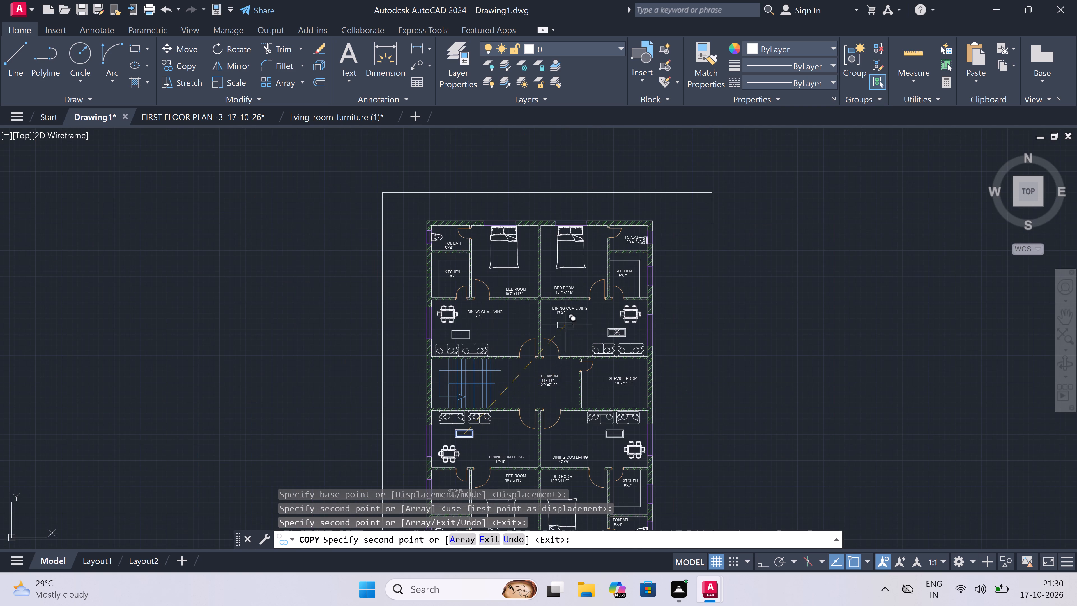
pyautogui.scroll(4, 464, 332)
pyautogui.scroll(2, 427, 352)
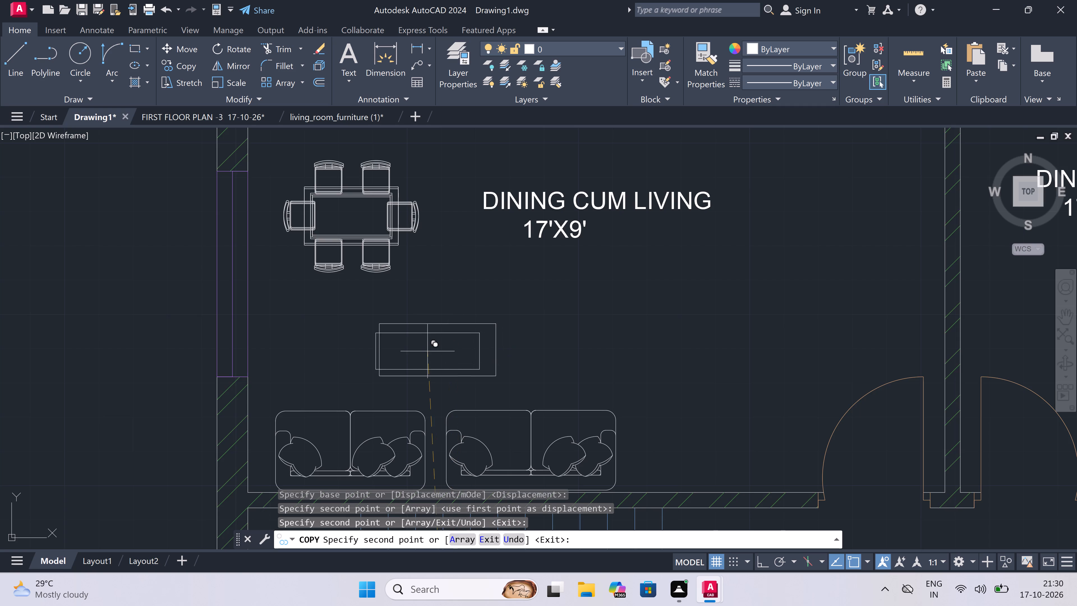
pyautogui.scroll(1, 427, 352)
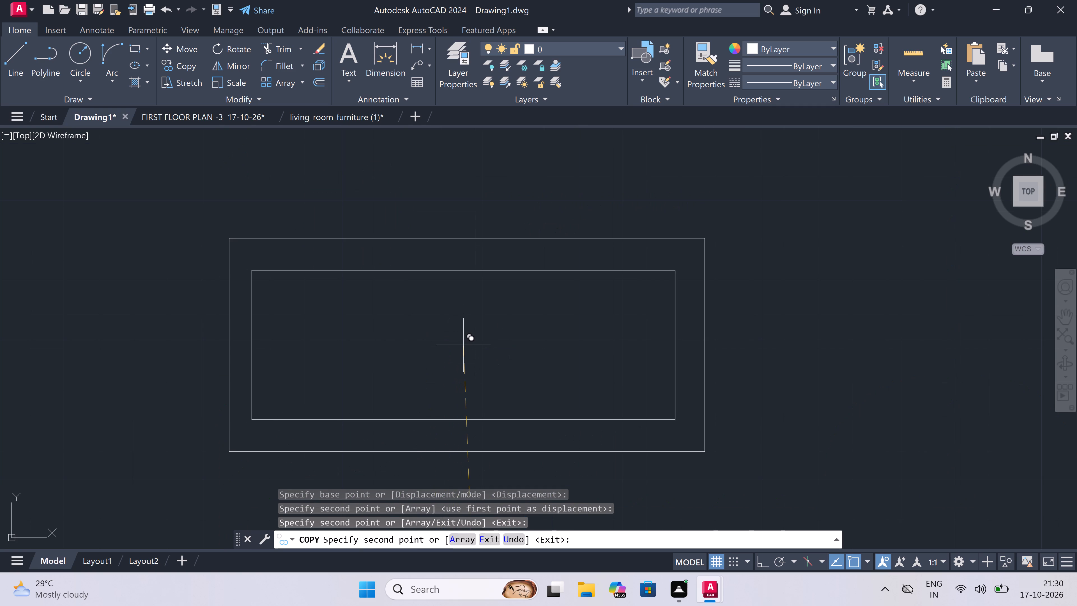
pyautogui.click(468, 347)
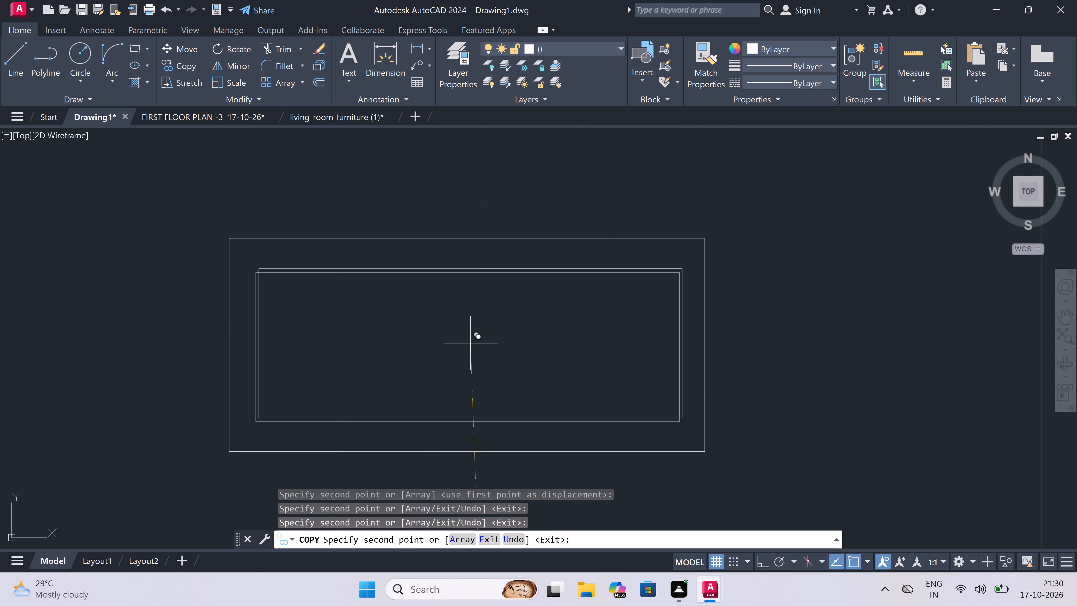
pyautogui.press('Escape')
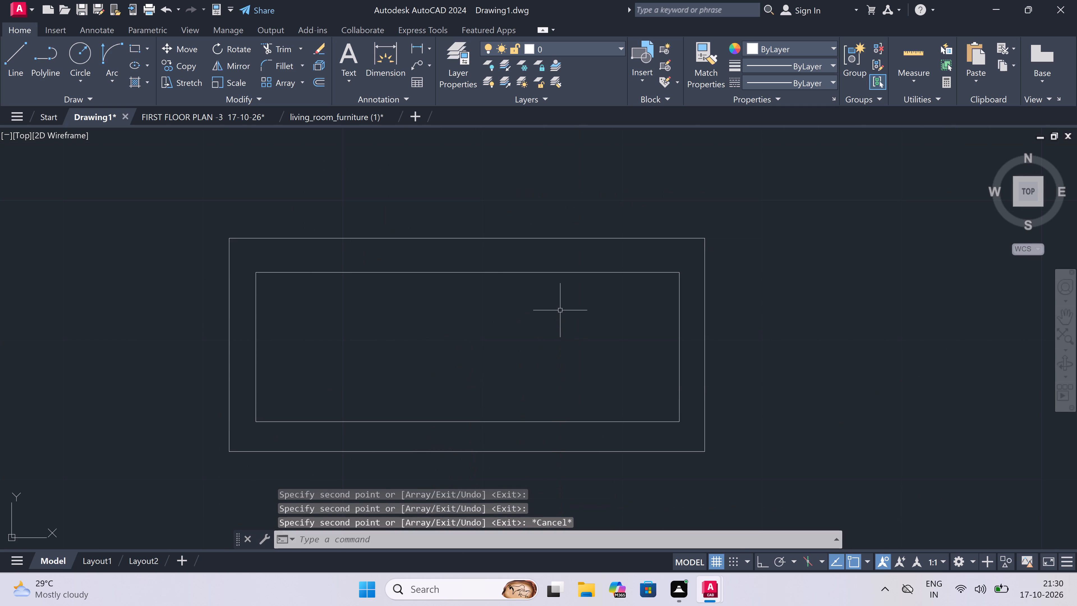
# Move the SERVICE ROOM 10'6"x7'10" label horizontally about 2'-4" west within its room.
pyautogui.scroll(-8, 560, 310)
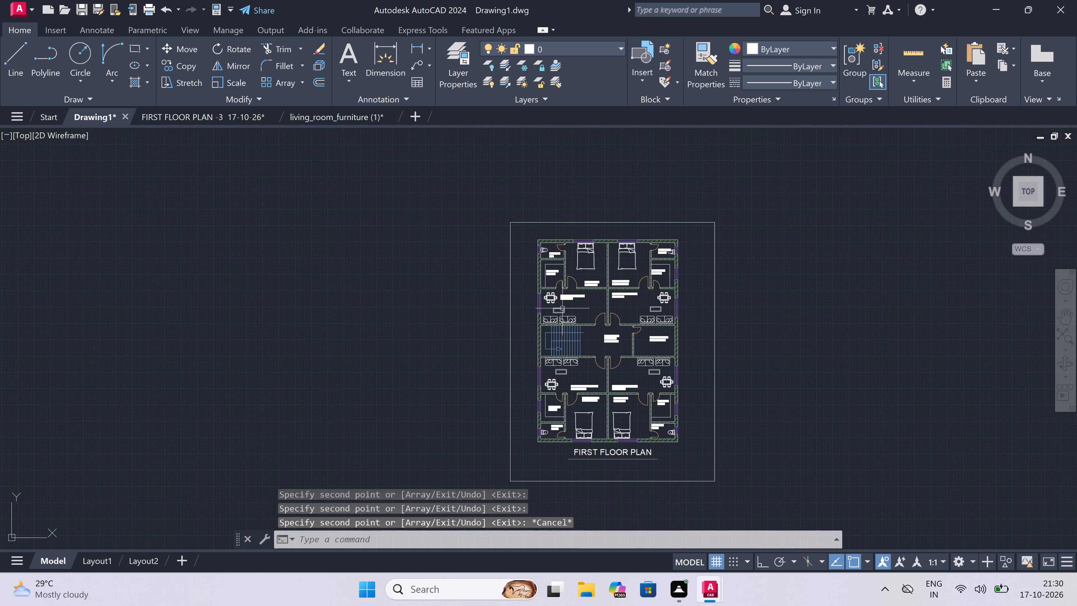
pyautogui.scroll(3, 609, 321)
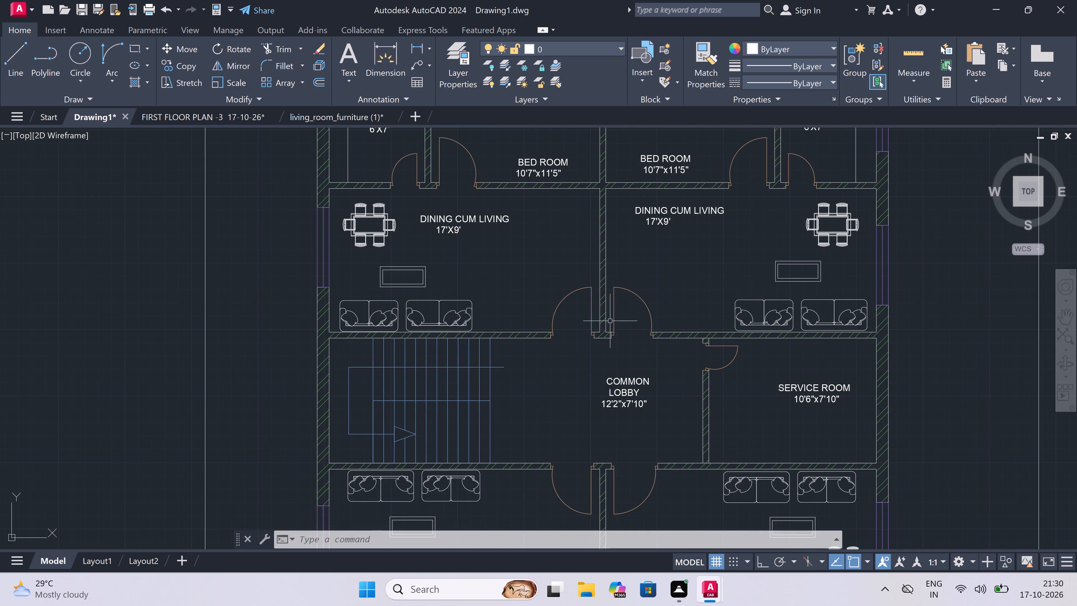
pyautogui.scroll(-2, 610, 321)
pyautogui.scroll(3, 699, 359)
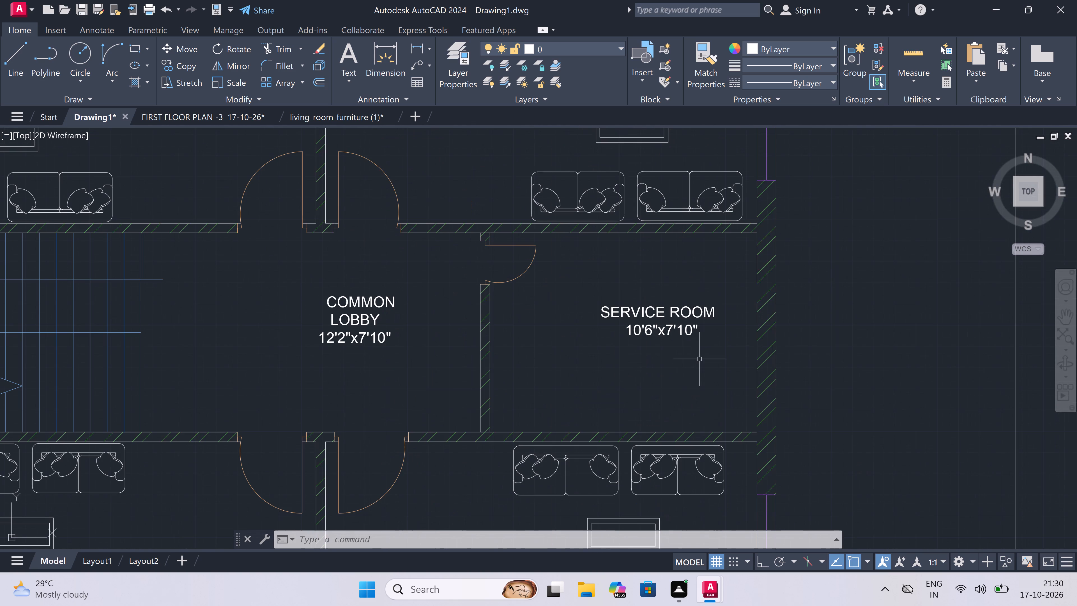
pyautogui.click(663, 321)
pyautogui.click(618, 318)
pyautogui.click(589, 309)
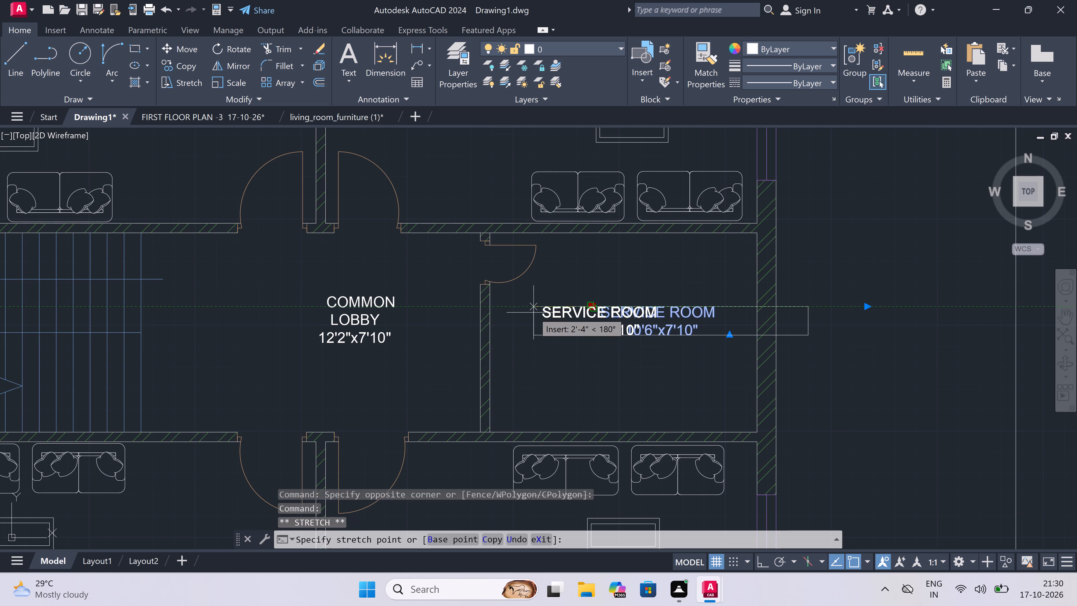
pyautogui.click(534, 311)
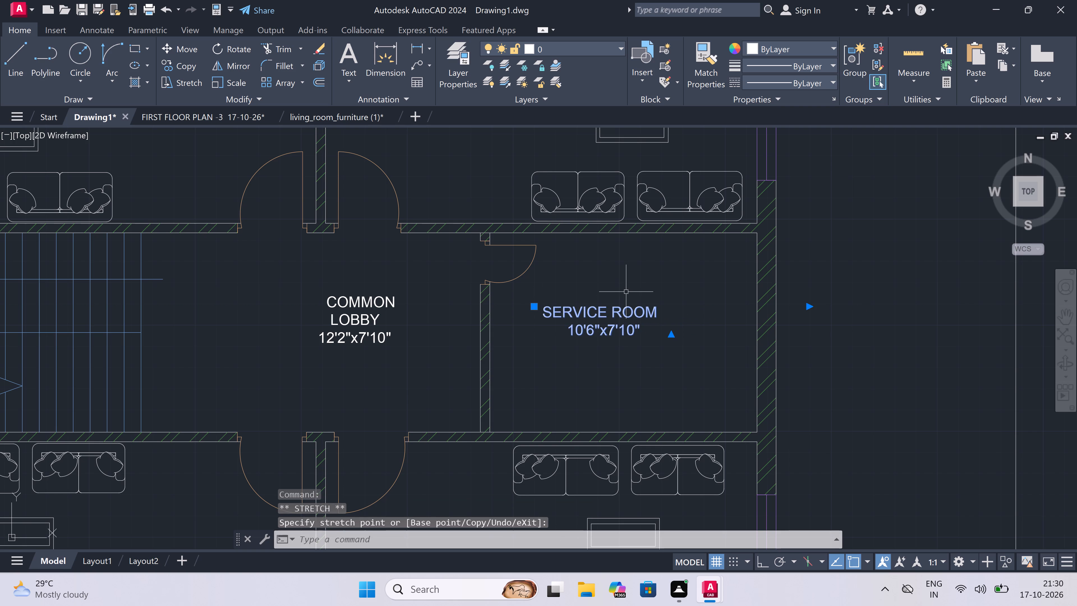
pyautogui.press('Escape')
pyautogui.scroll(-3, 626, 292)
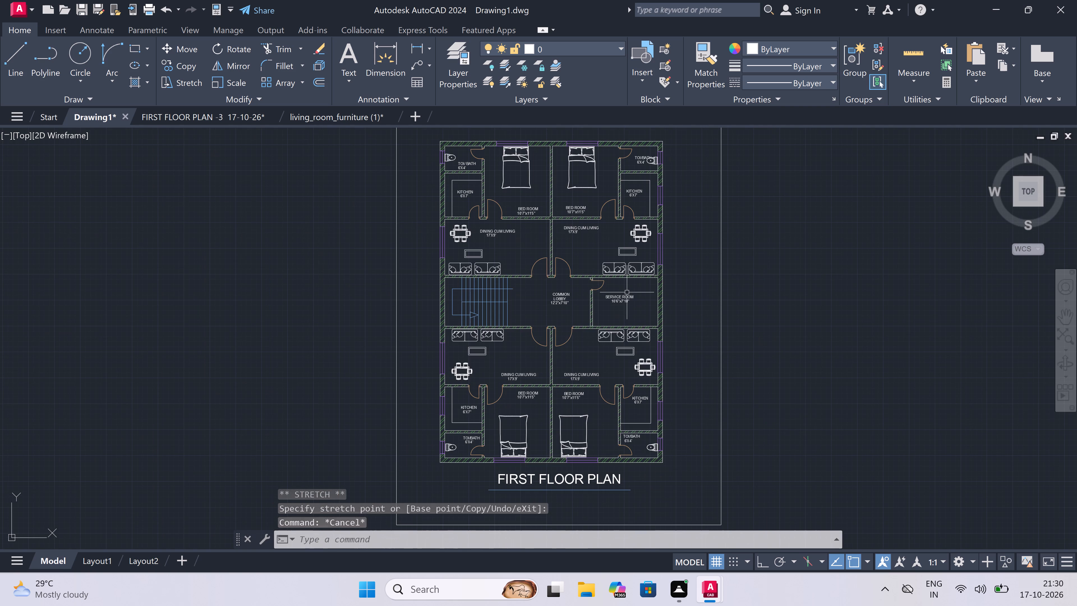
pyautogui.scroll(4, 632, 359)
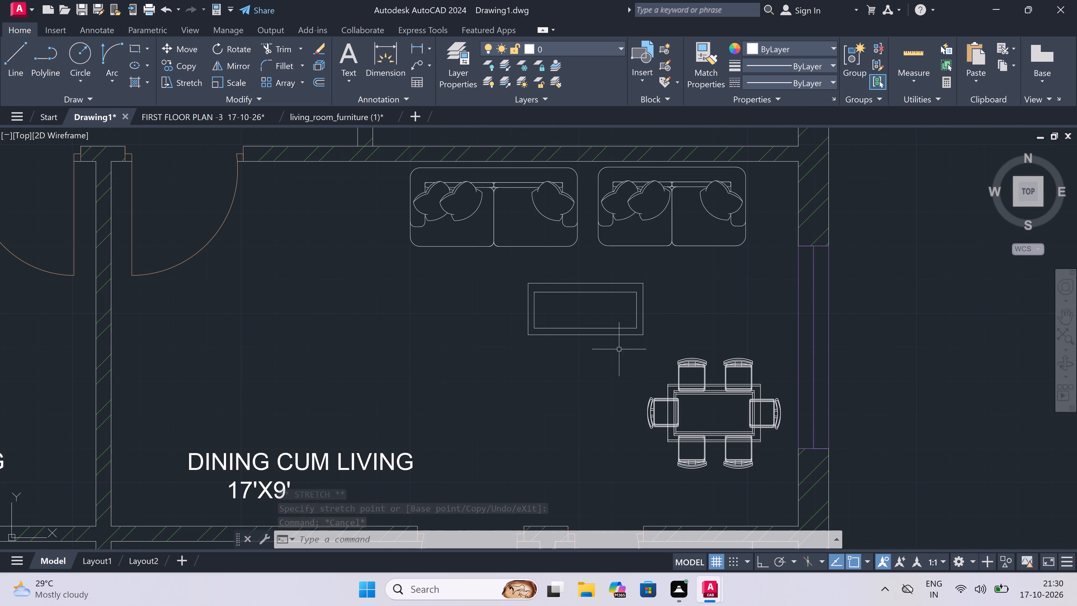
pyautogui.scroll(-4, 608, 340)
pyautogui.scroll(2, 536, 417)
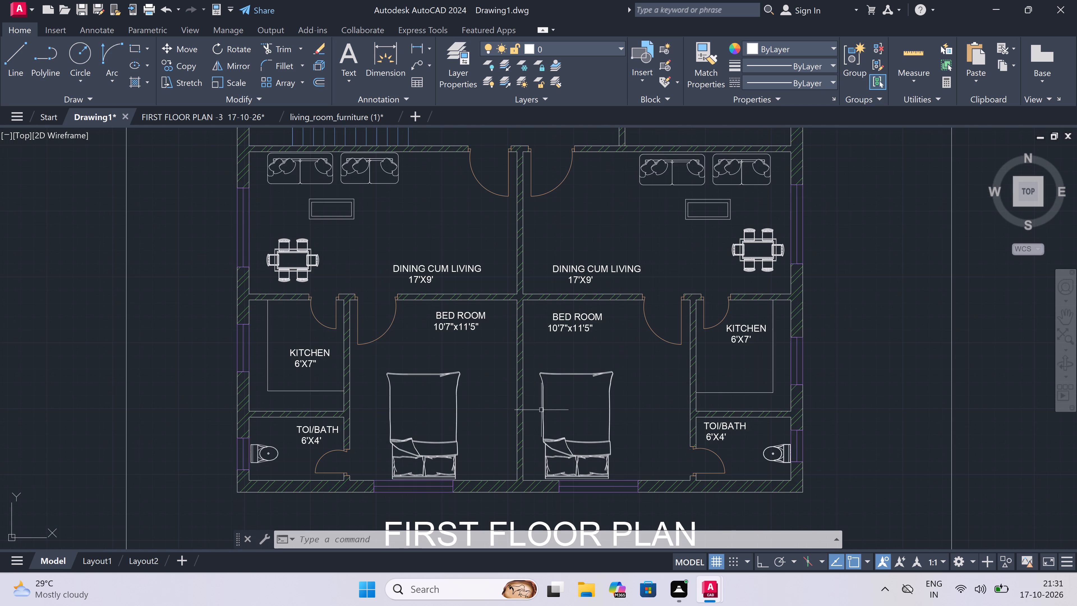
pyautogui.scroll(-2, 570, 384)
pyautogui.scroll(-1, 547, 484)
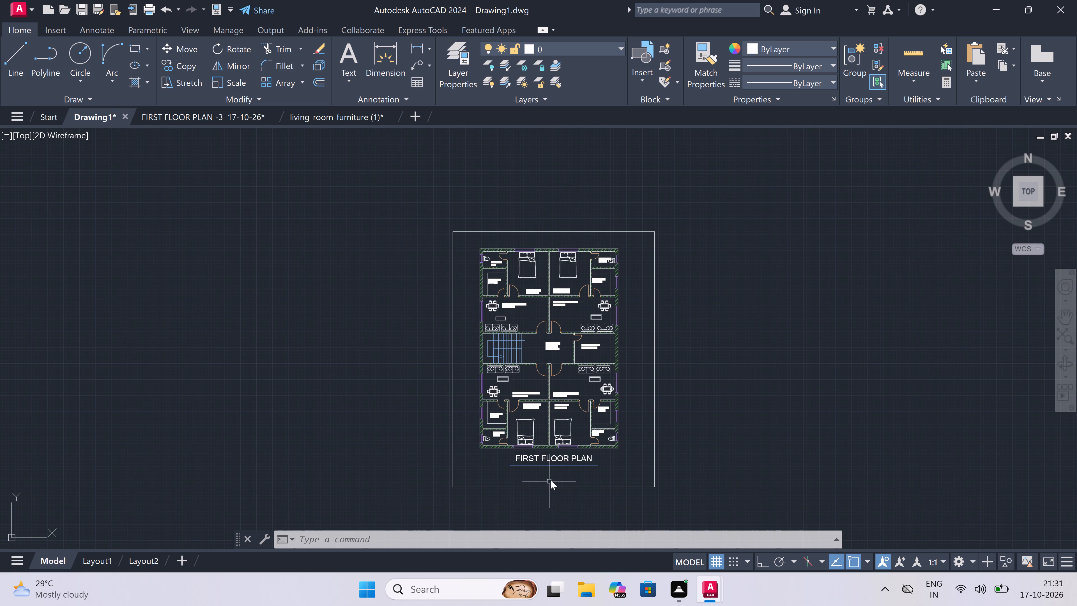
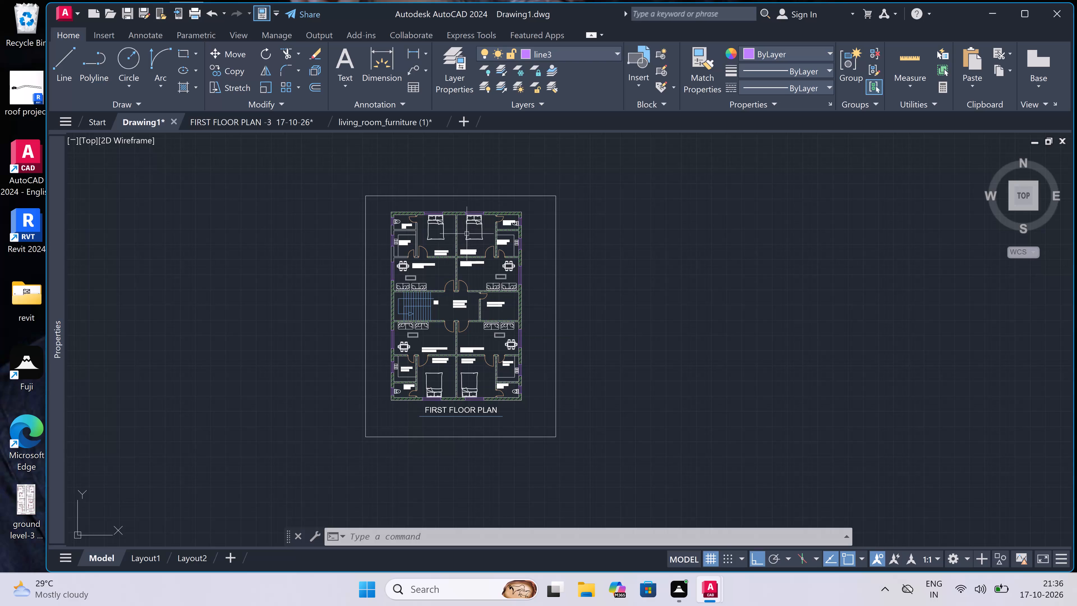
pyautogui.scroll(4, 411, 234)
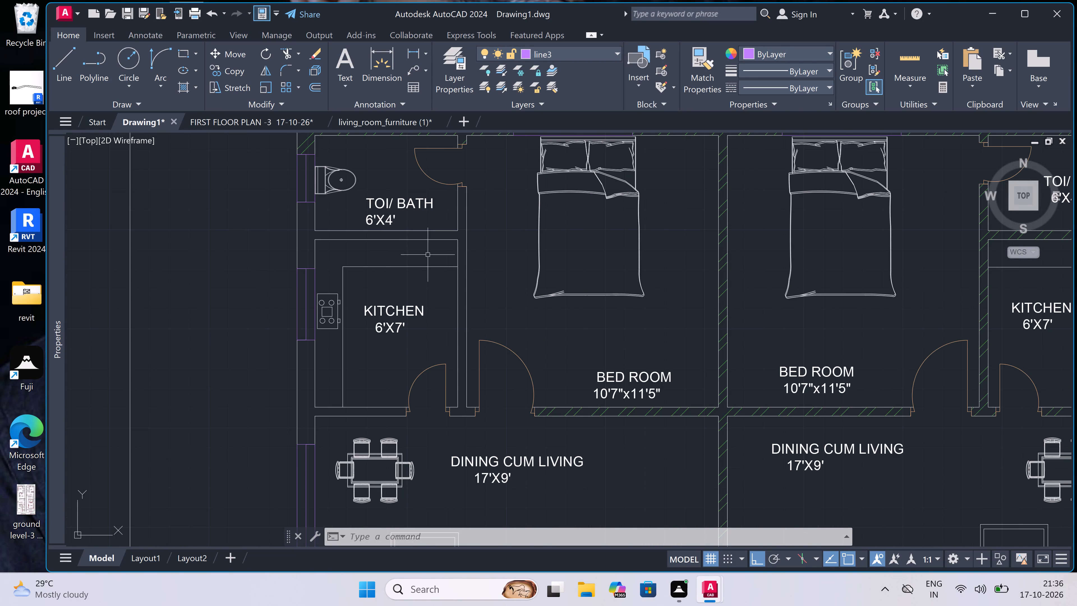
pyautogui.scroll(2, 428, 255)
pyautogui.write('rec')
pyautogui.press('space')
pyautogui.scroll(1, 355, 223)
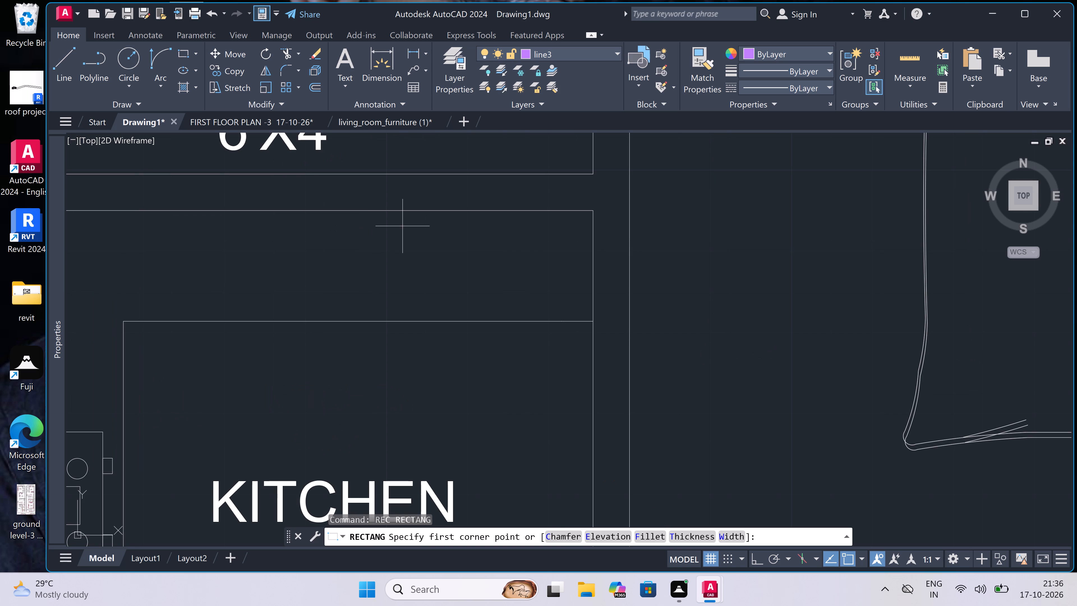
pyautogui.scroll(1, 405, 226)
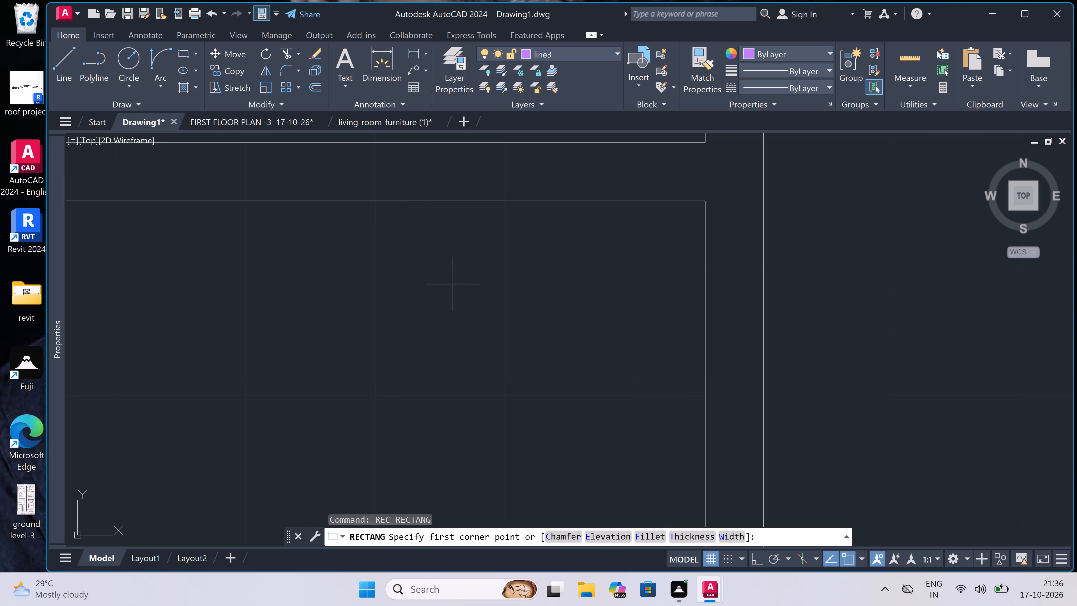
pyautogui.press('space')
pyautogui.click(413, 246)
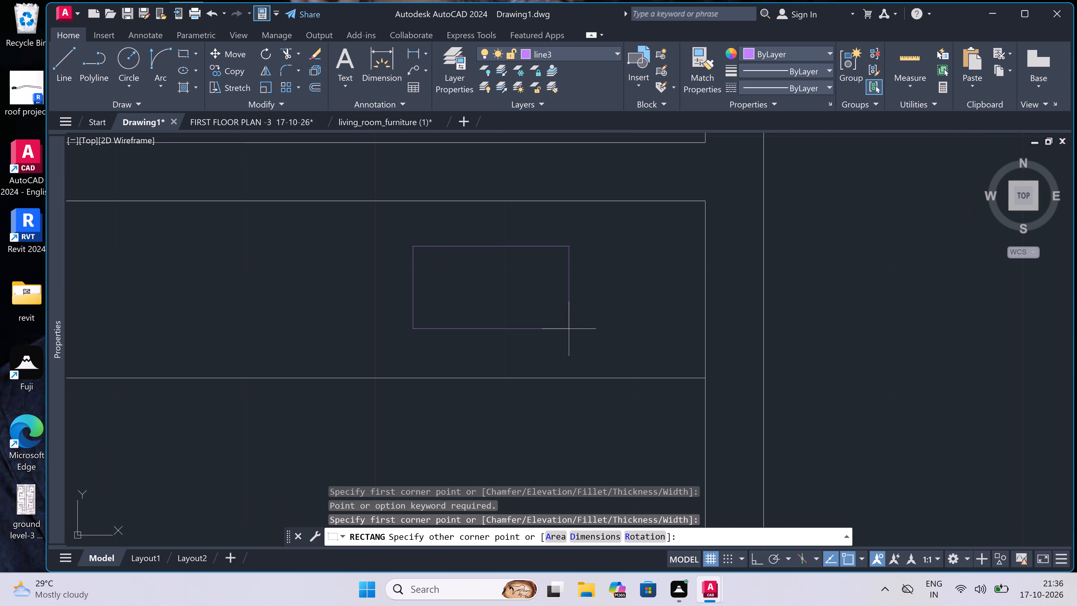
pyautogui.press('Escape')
# Make Layer1 current and draw a rectangular sink basin on the north counter of the northwest kitchen.
pyautogui.click(601, 50)
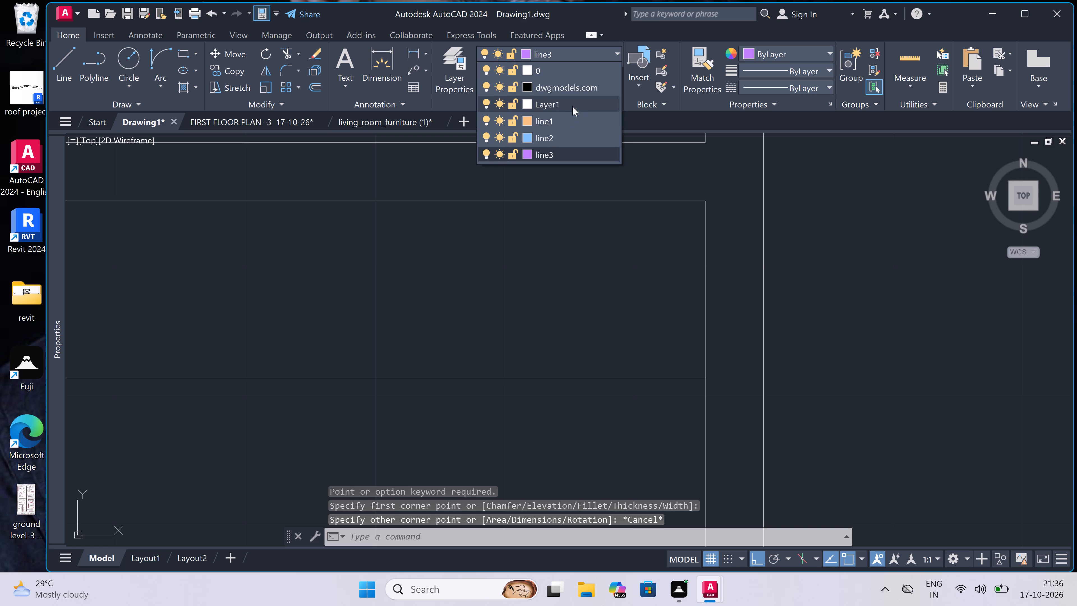
pyautogui.click(572, 106)
pyautogui.press('space')
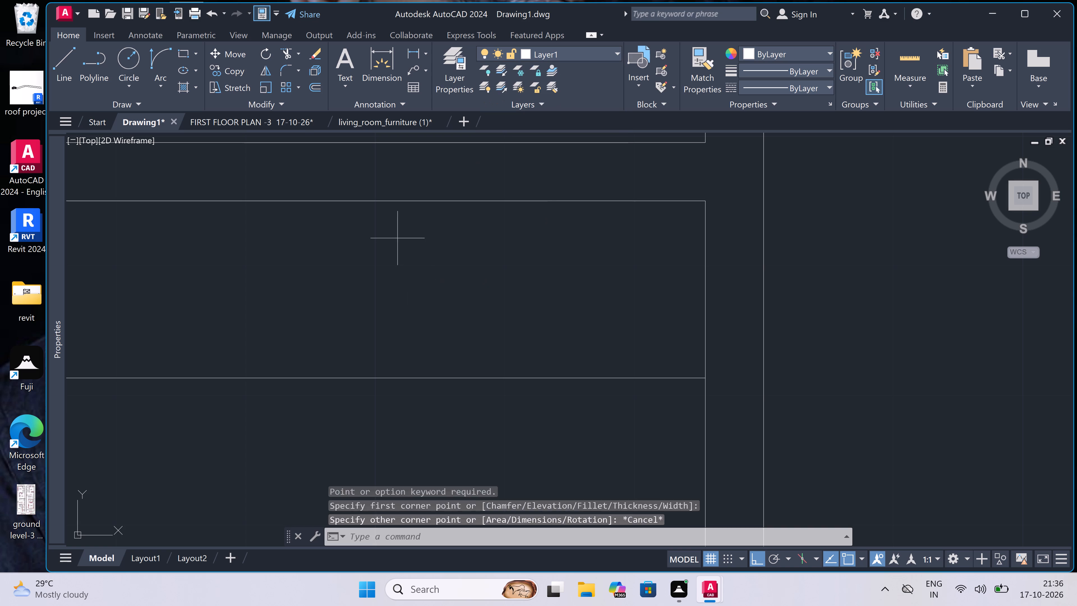
pyautogui.click(387, 231)
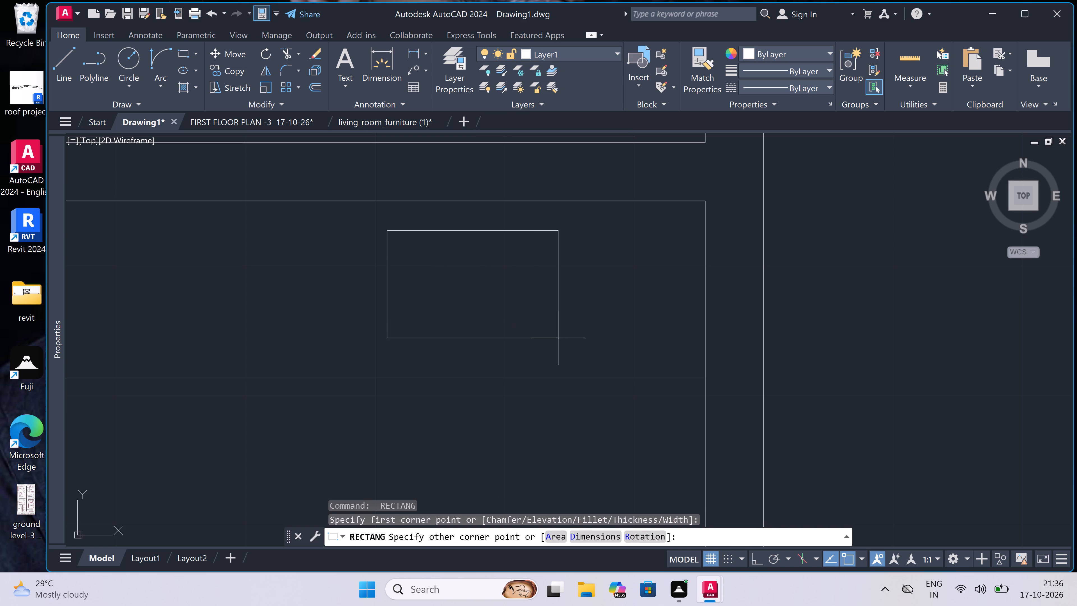
pyautogui.click(564, 362)
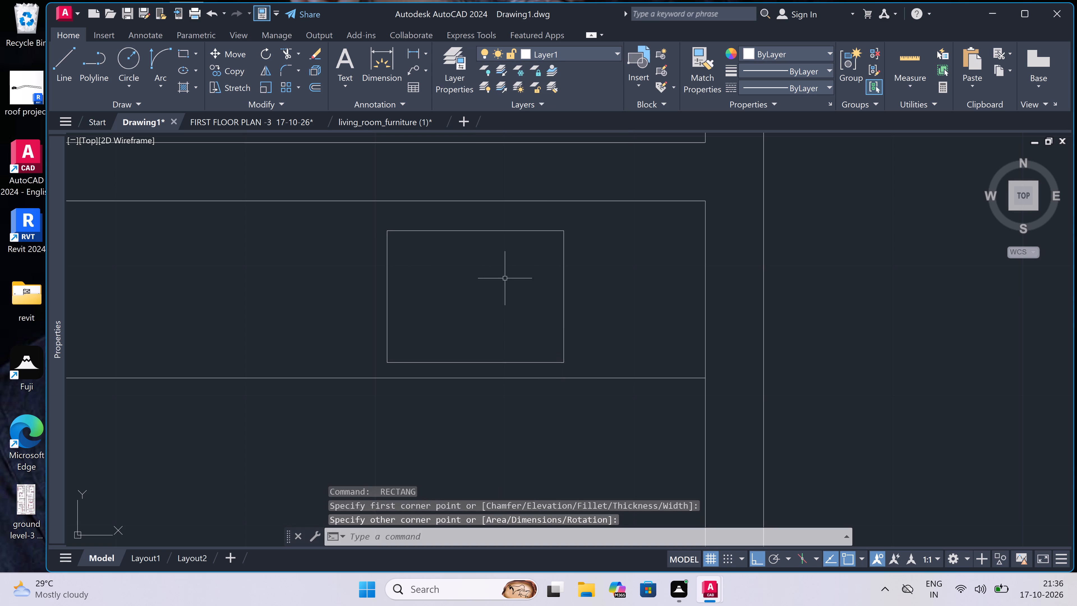
# Draw a narrow upright tap rectangle across the middle of the sink basin's north edge.
pyautogui.press('space')
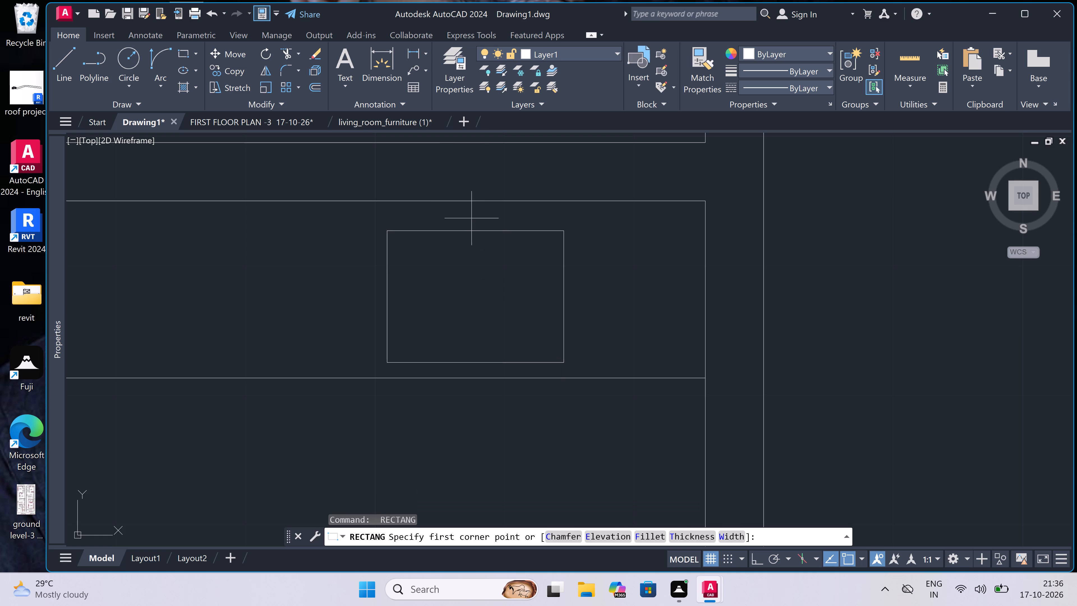
pyautogui.click(470, 210)
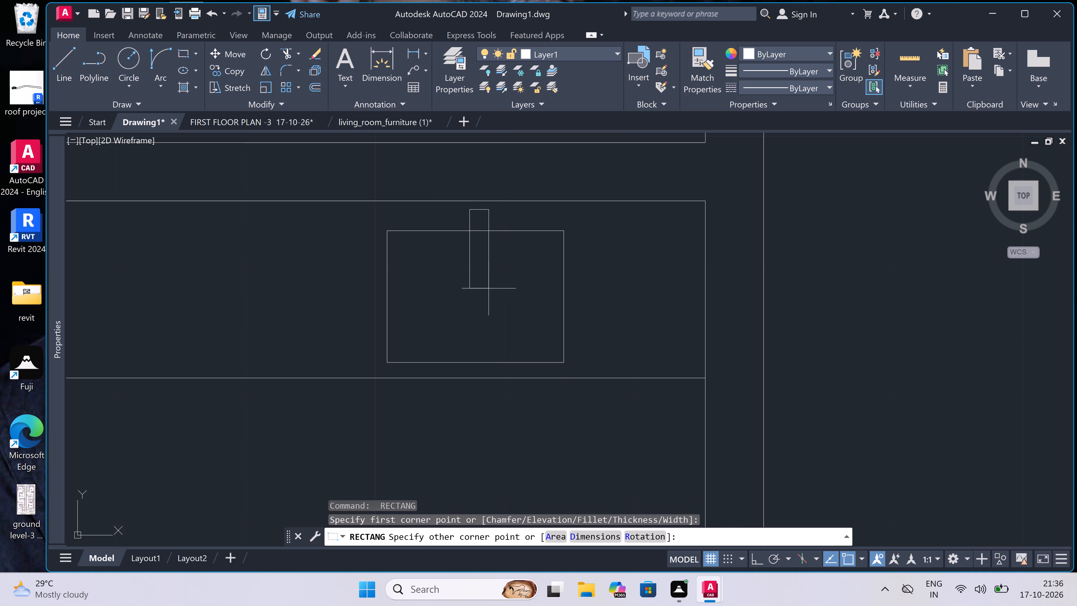
pyautogui.click(490, 257)
# Move the tap rectangle slightly west along the basin's north edge, keeping it horizontally aligned.
pyautogui.moveTo(476, 257); pyautogui.dragTo(466, 249)
pyautogui.click(238, 49)
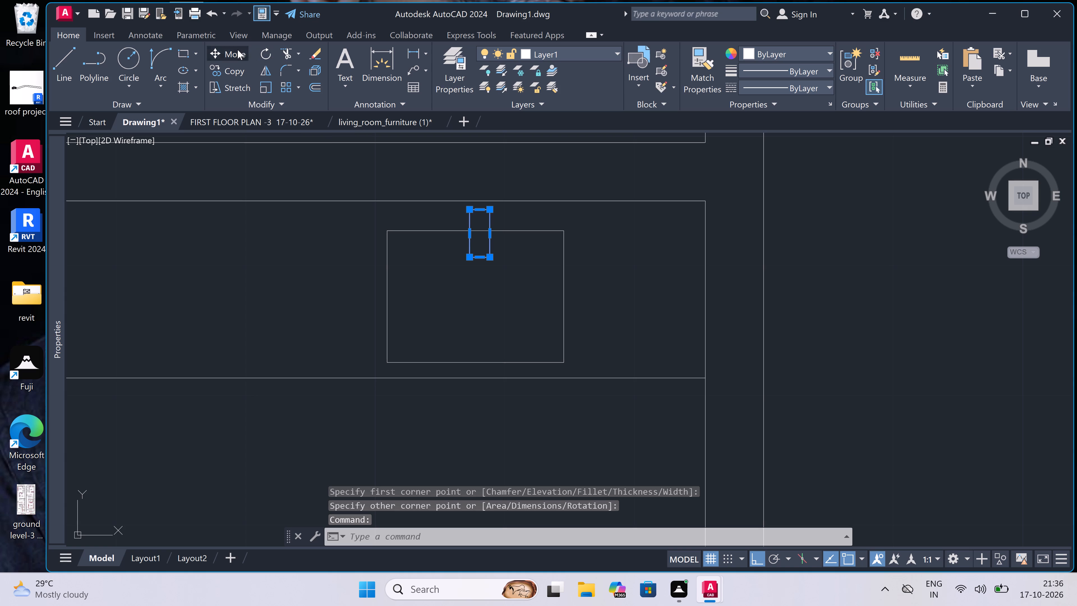
pyautogui.click(468, 212)
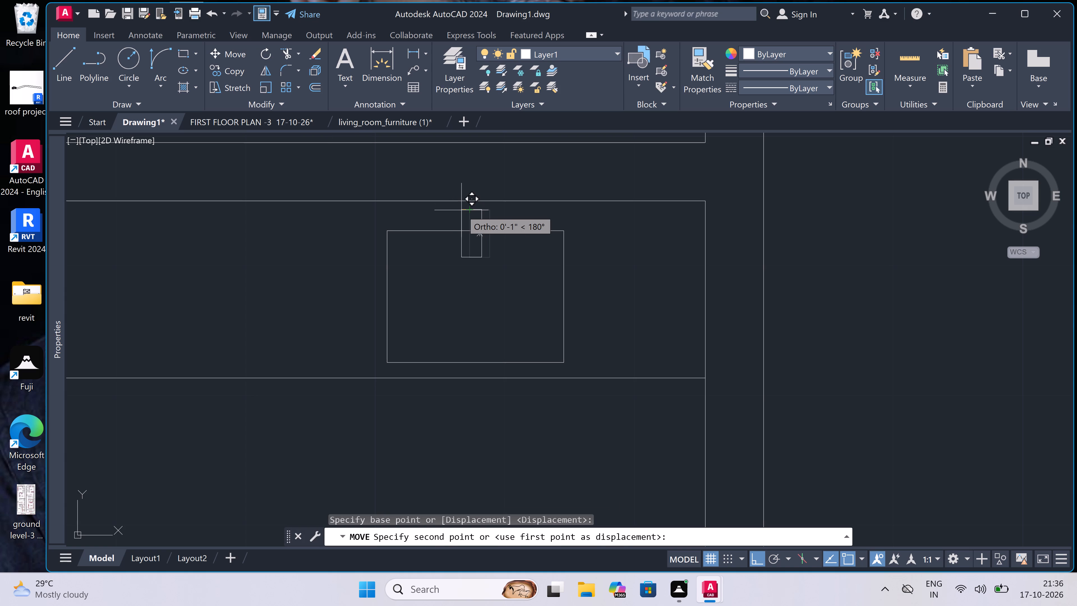
pyautogui.scroll(2, 464, 210)
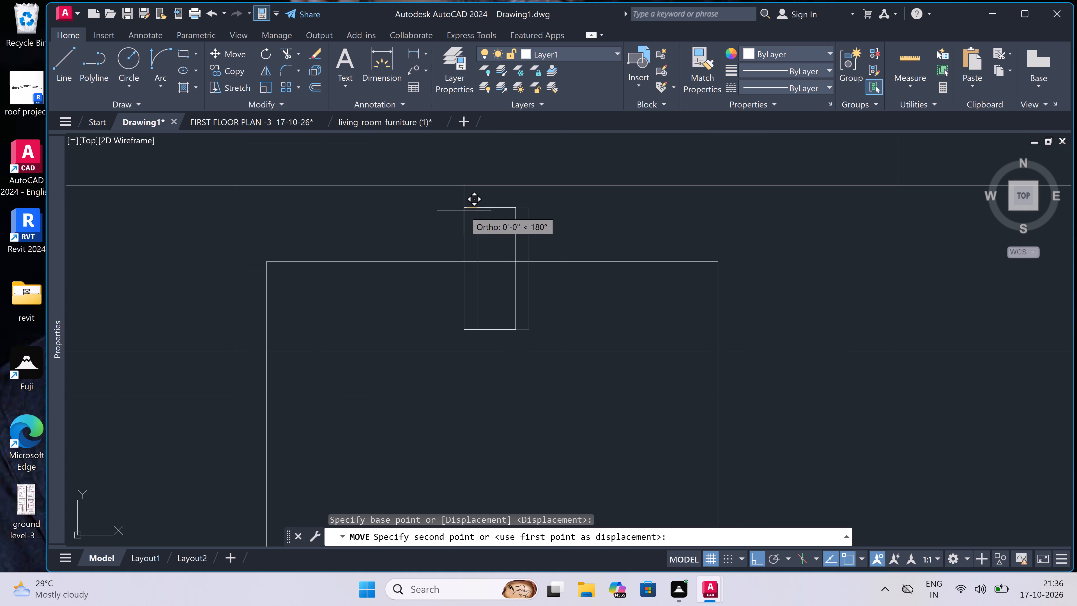
pyautogui.click(465, 210)
pyautogui.press('Escape')
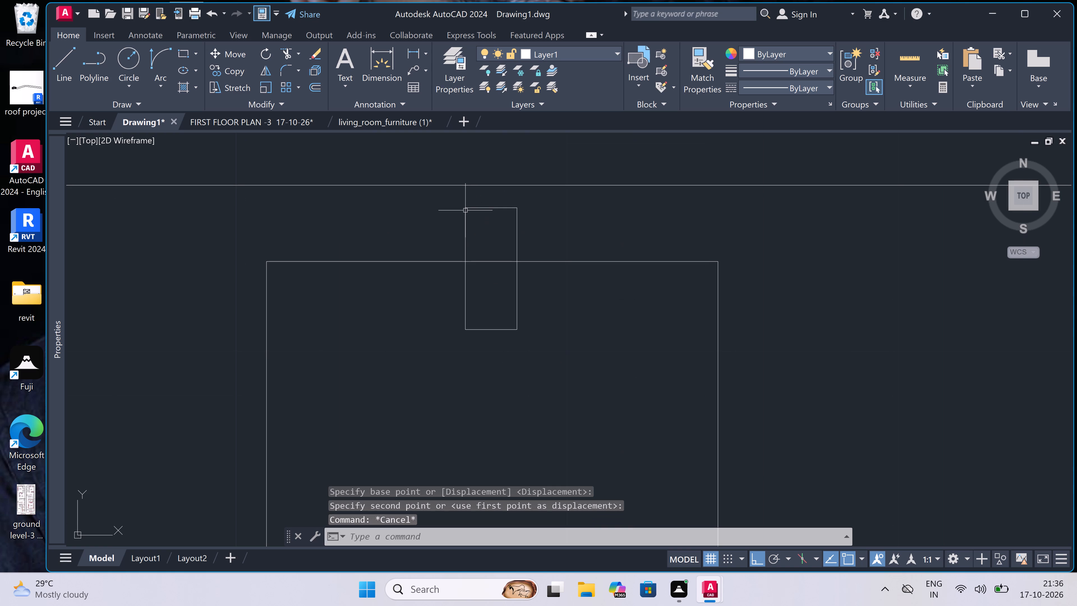
# Trim away the part of the basin's north edge that crosses the tap rectangle.
pyautogui.press('t')
pyautogui.press('r')
pyautogui.press('space')
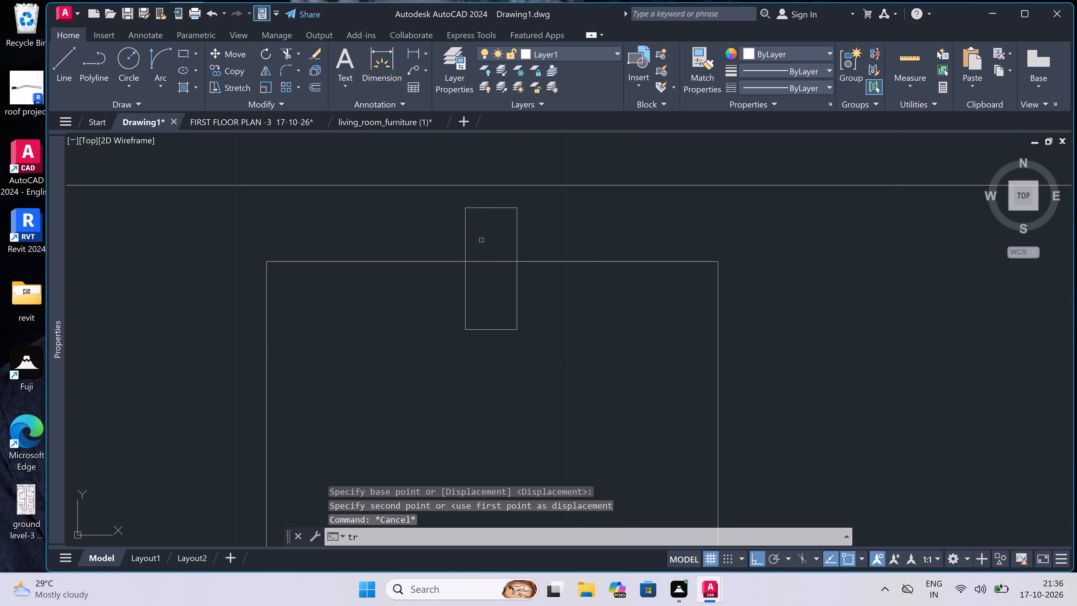
pyautogui.doubleClick(487, 254)
pyautogui.moveTo(489, 272); pyautogui.dragTo(495, 276)
pyautogui.scroll(-3, 496, 274)
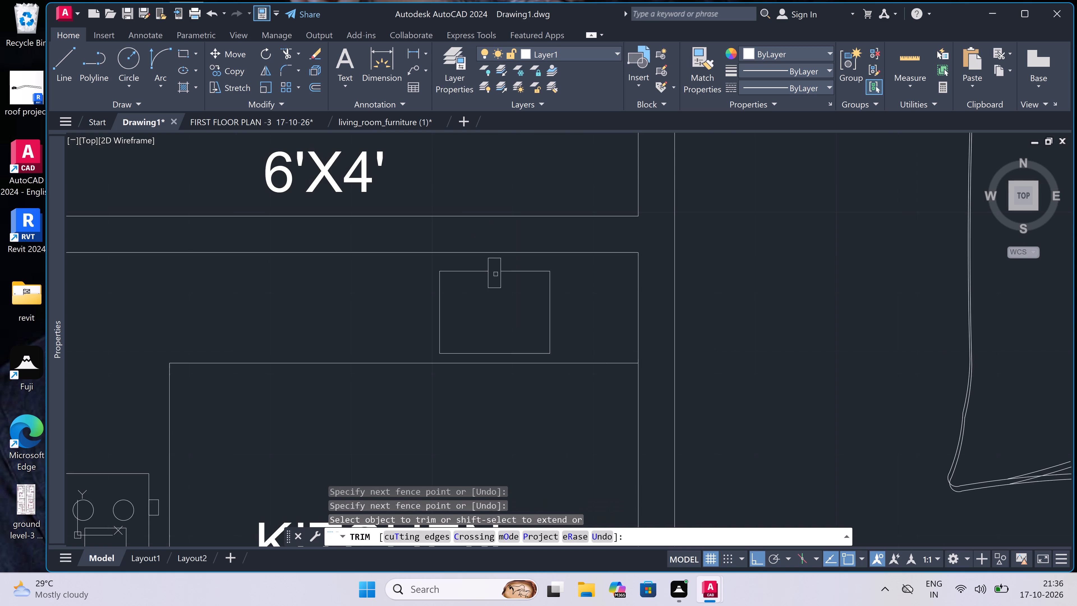
pyautogui.scroll(2, 494, 283)
pyautogui.press('Escape')
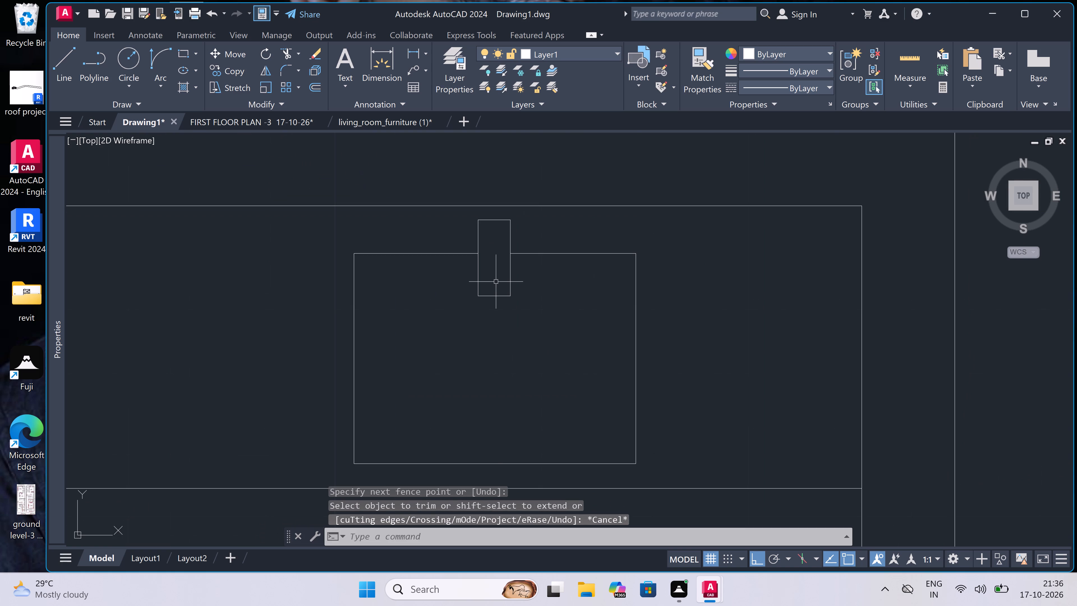
# Draw a small drain circle inside the sink basin, directly below the tap's midpoint.
pyautogui.press('c')
pyautogui.press('space')
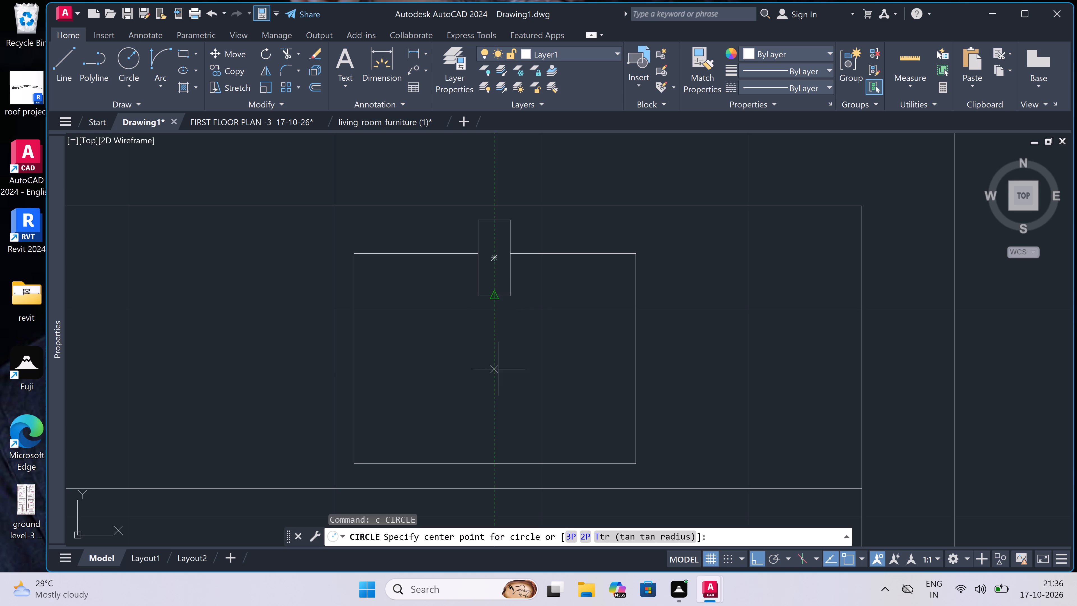
pyautogui.doubleClick(497, 395)
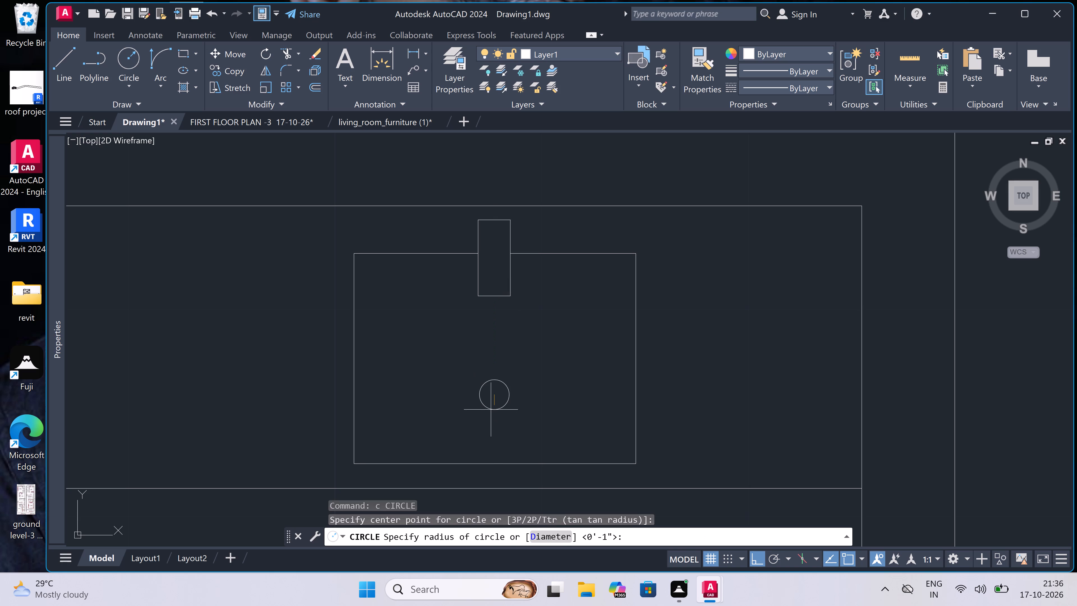
pyautogui.doubleClick(495, 406)
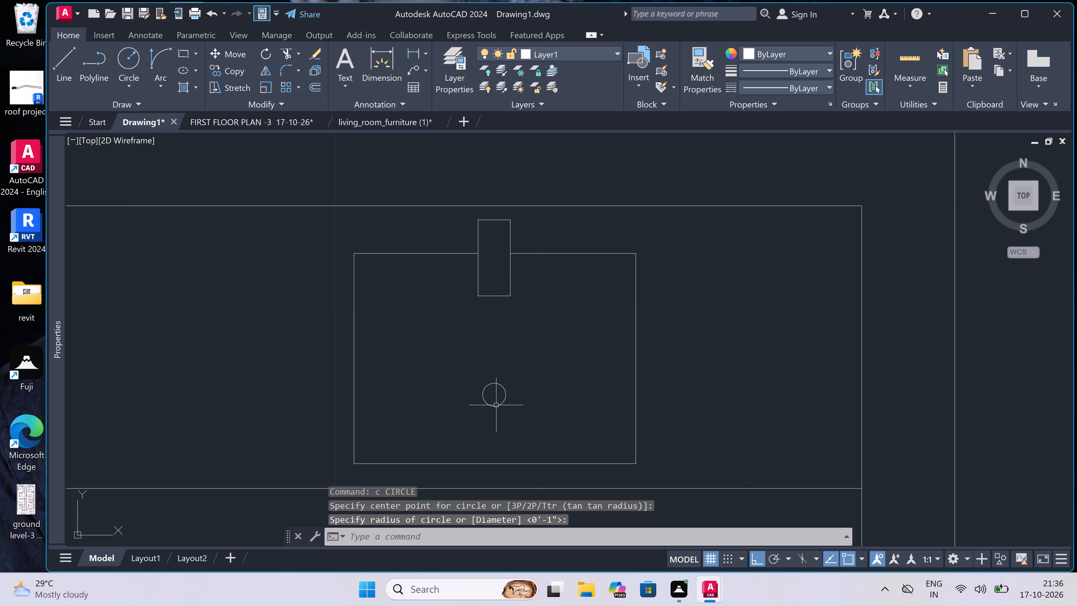
# Copy the complete sink with tap and drain horizontally east onto the north counter of the northeast kitchen, near its west wall.
pyautogui.scroll(-3, 423, 324)
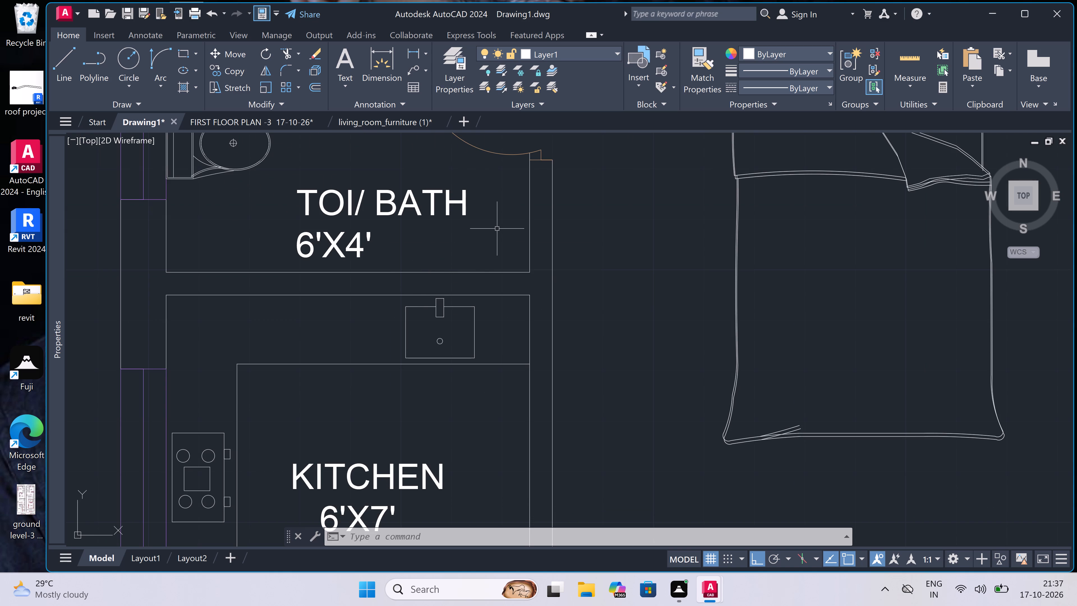
pyautogui.scroll(1, 480, 305)
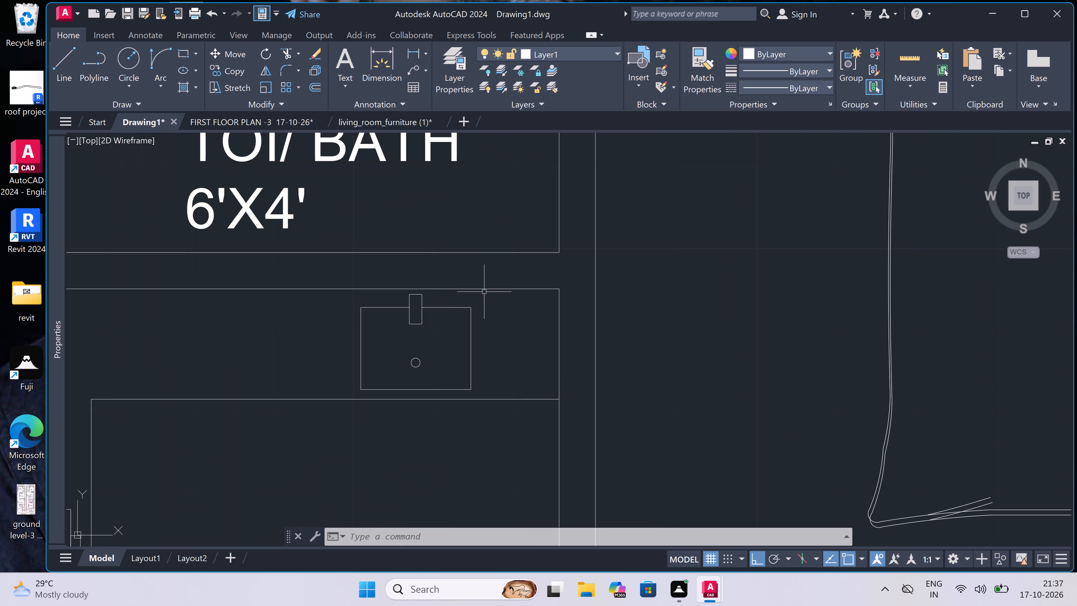
pyautogui.scroll(1, 484, 295)
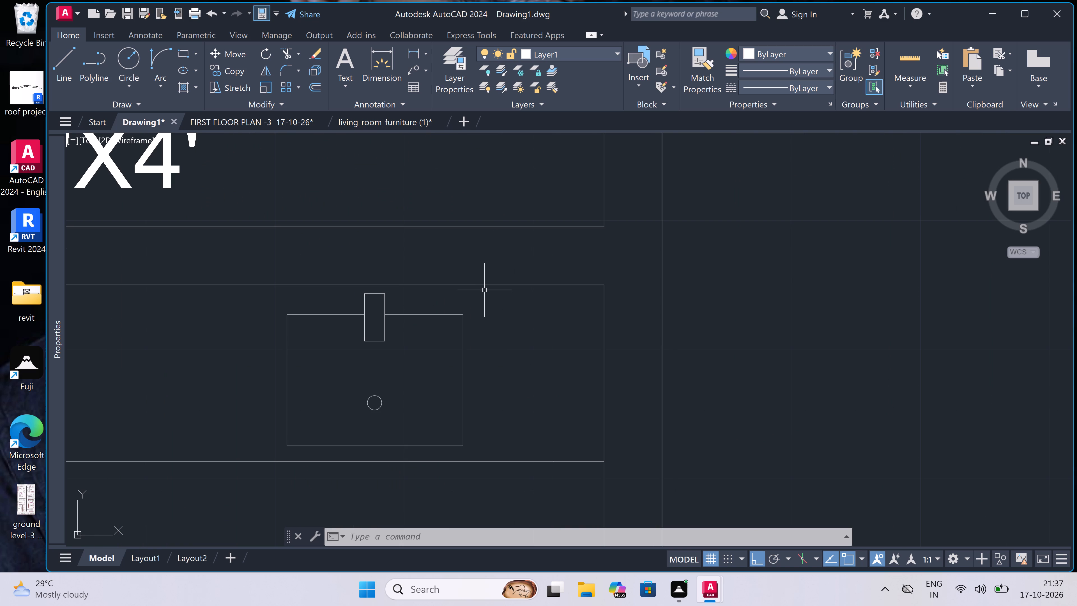
pyautogui.click(484, 289)
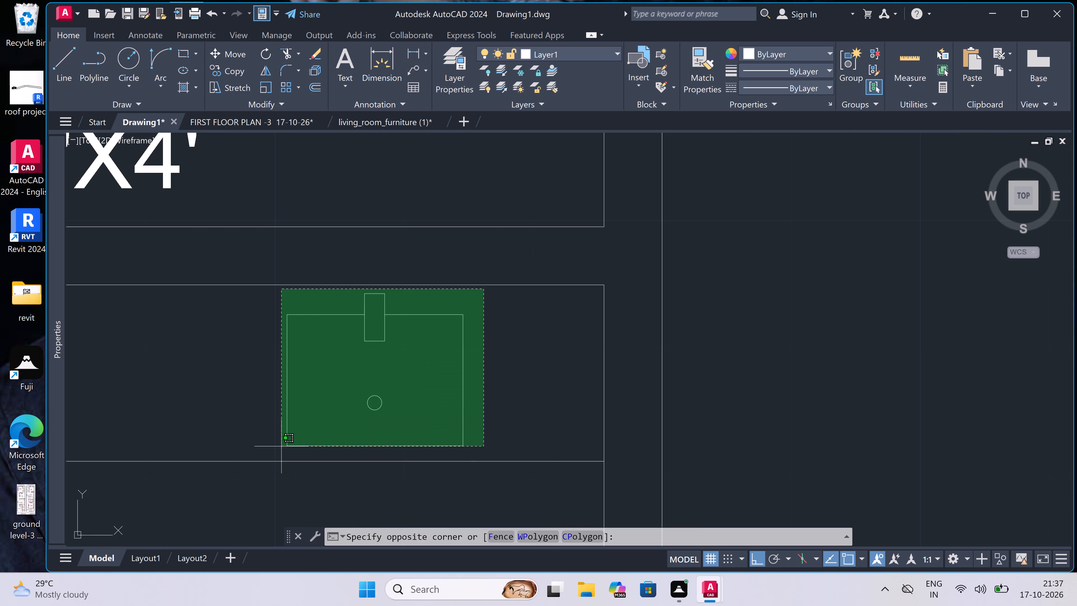
pyautogui.doubleClick(278, 449)
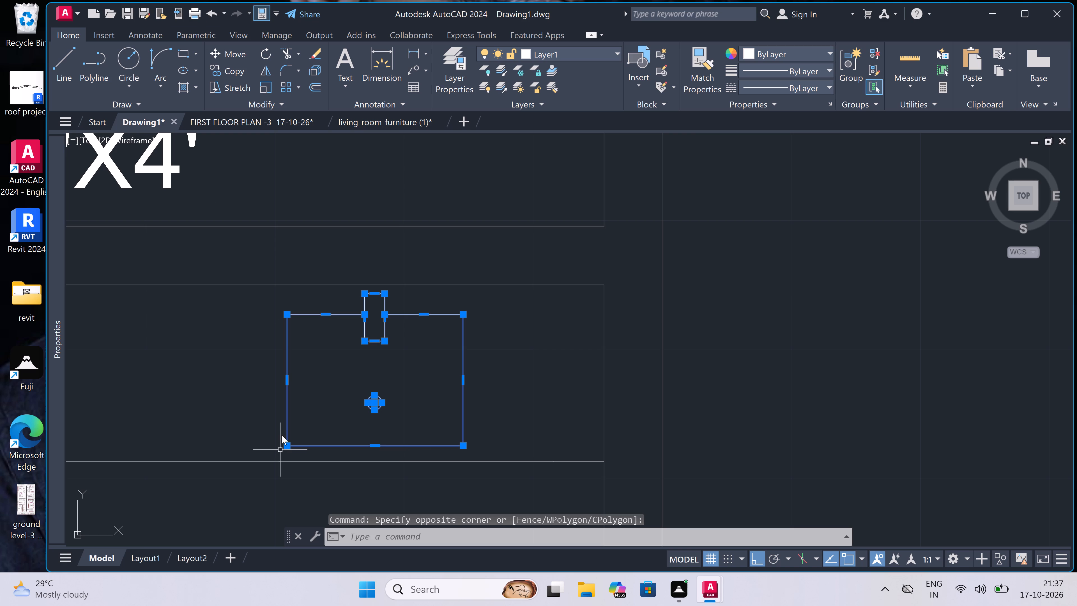
pyautogui.click(231, 68)
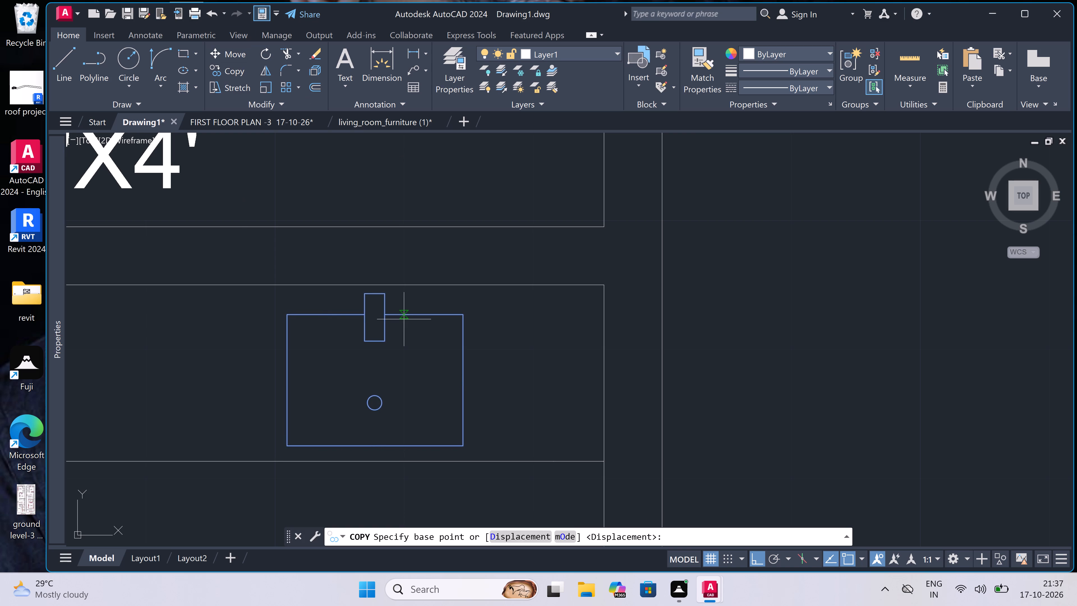
pyautogui.doubleClick(373, 314)
pyautogui.scroll(-5, 273, 343)
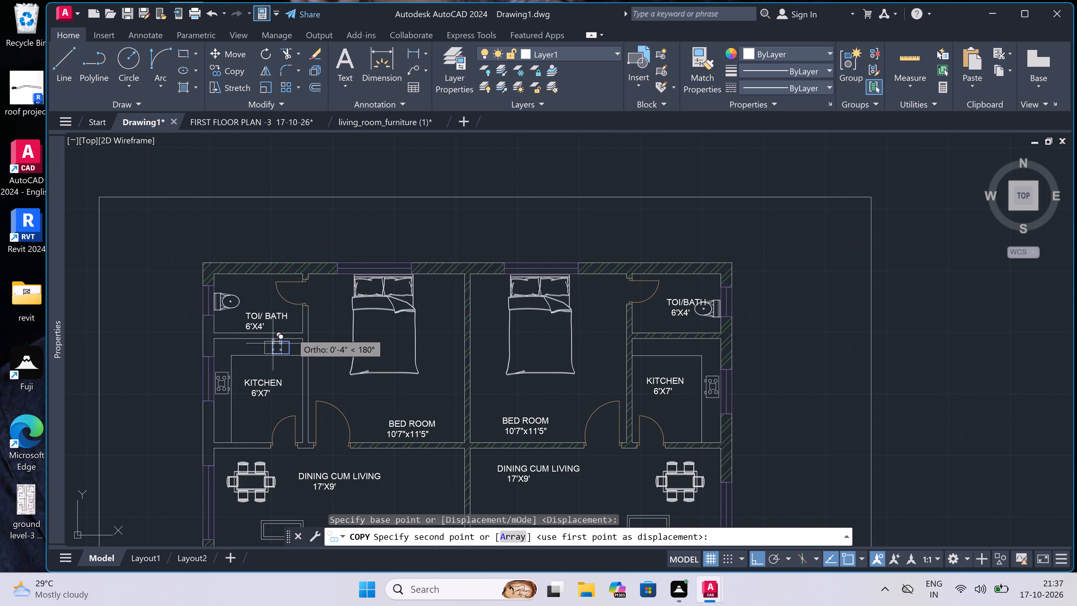
pyautogui.scroll(3, 700, 338)
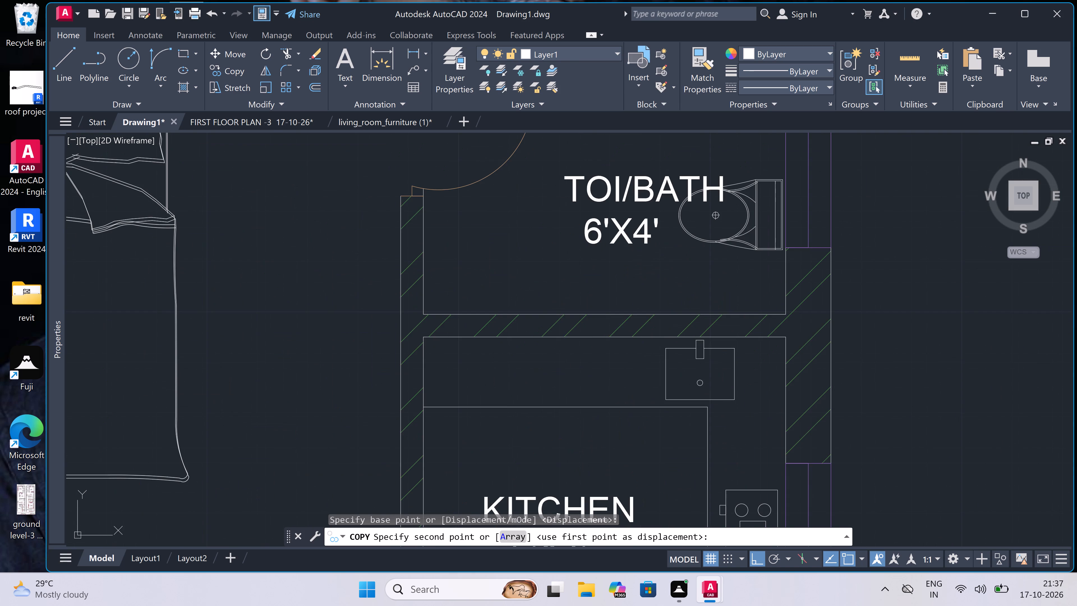
pyautogui.scroll(3, 476, 346)
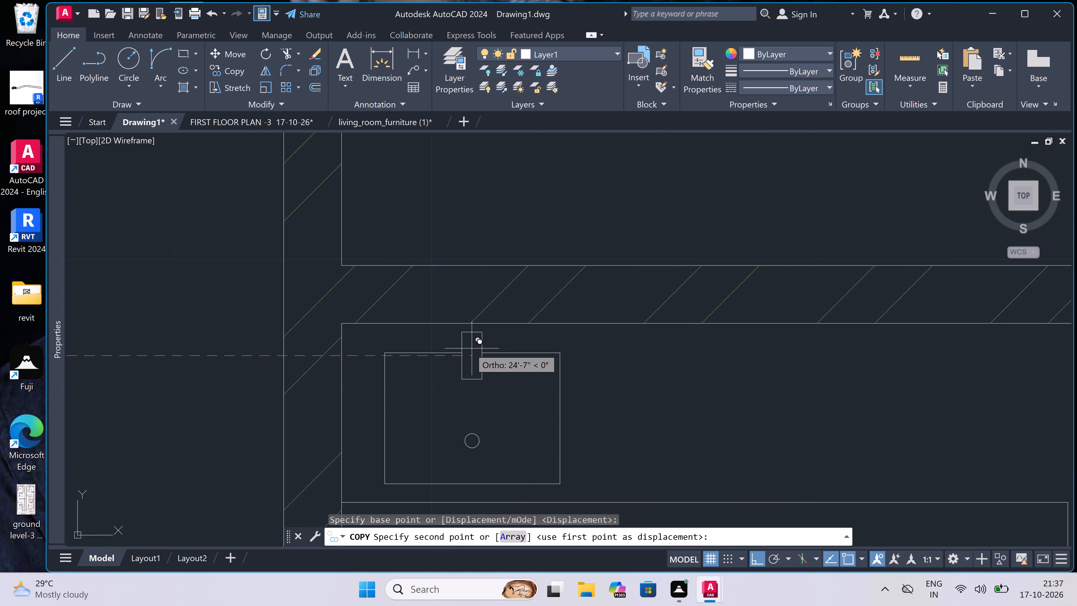
pyautogui.doubleClick(460, 351)
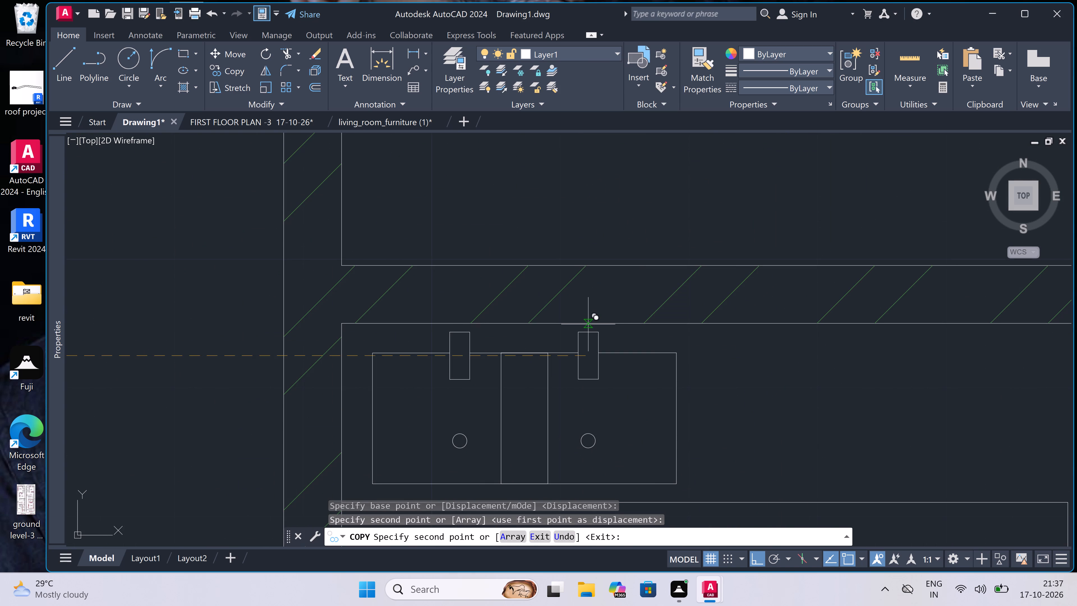
# Place another copy of the sink in the empty space outside the west wall, beside the southwest kitchen.
pyautogui.press('F8')
pyautogui.scroll(-4, 444, 249)
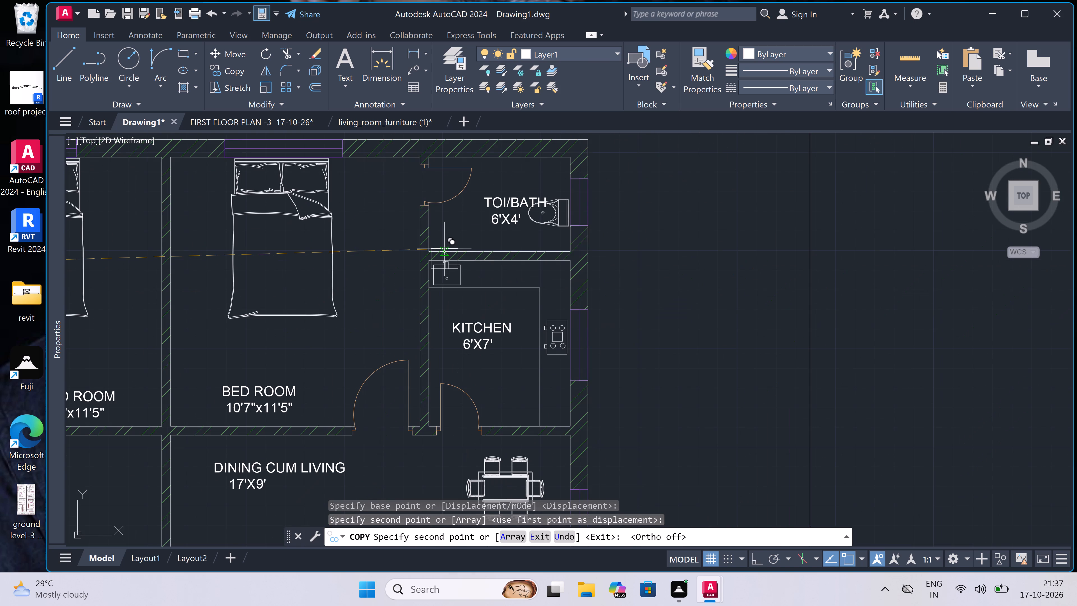
pyautogui.scroll(-3, 444, 249)
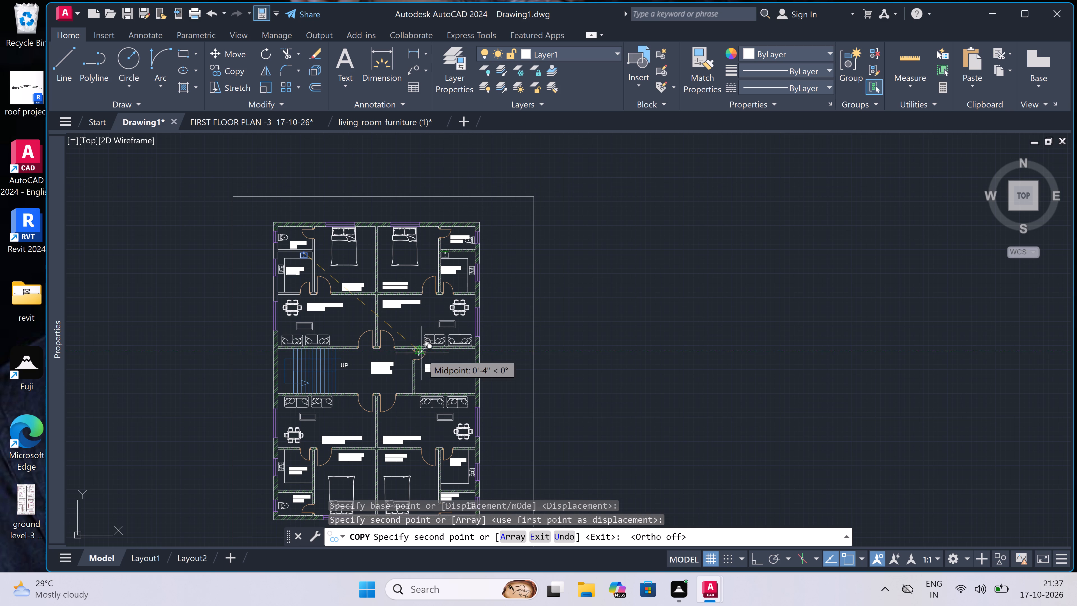
pyautogui.scroll(-1, 439, 407)
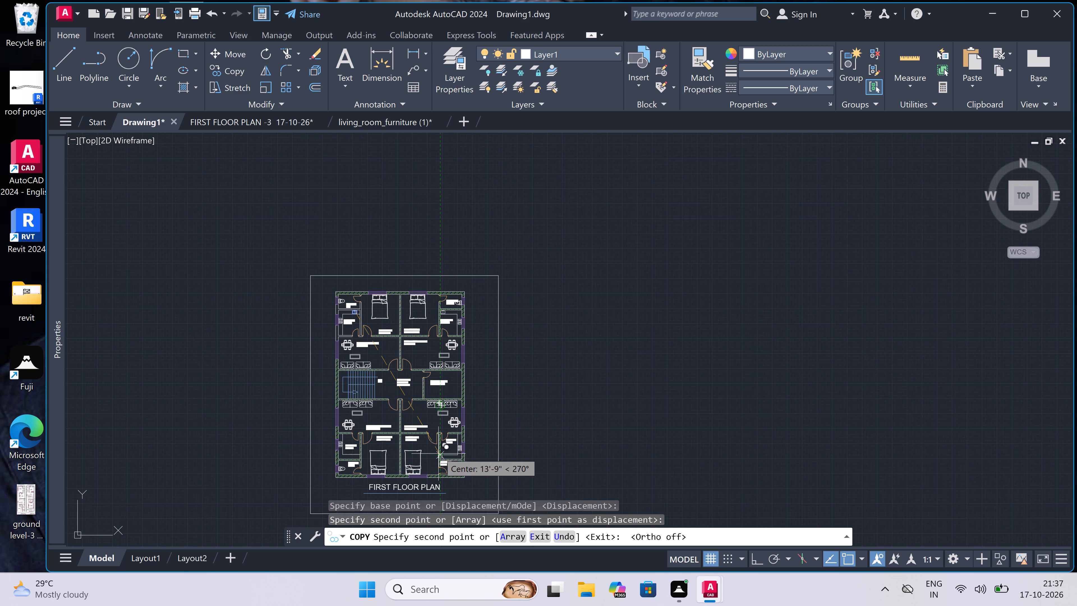
pyautogui.scroll(-3, 438, 416)
pyautogui.scroll(4, 399, 419)
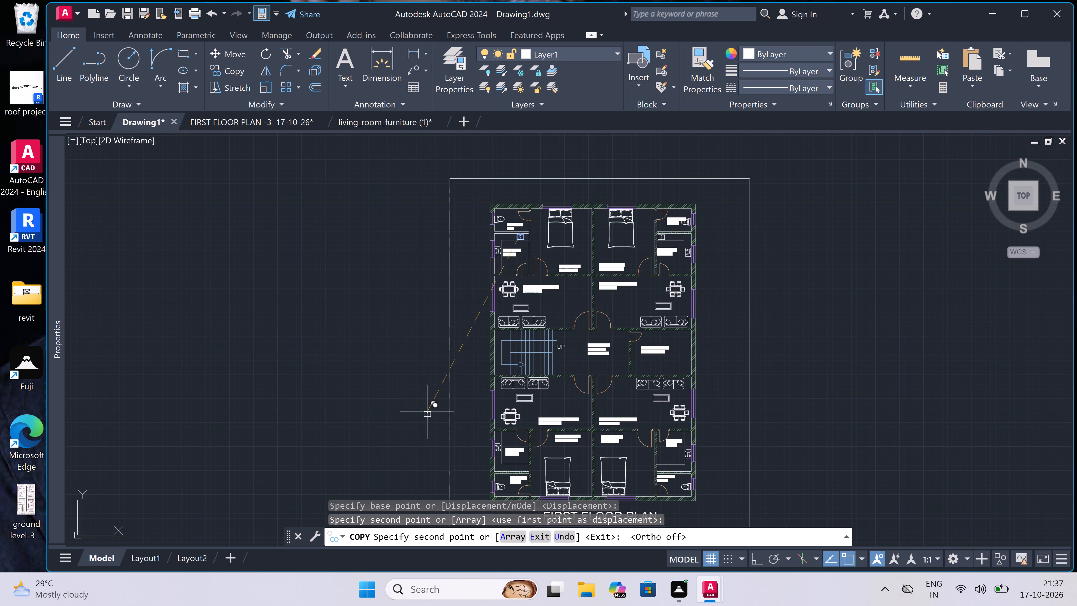
pyautogui.scroll(-1, 483, 438)
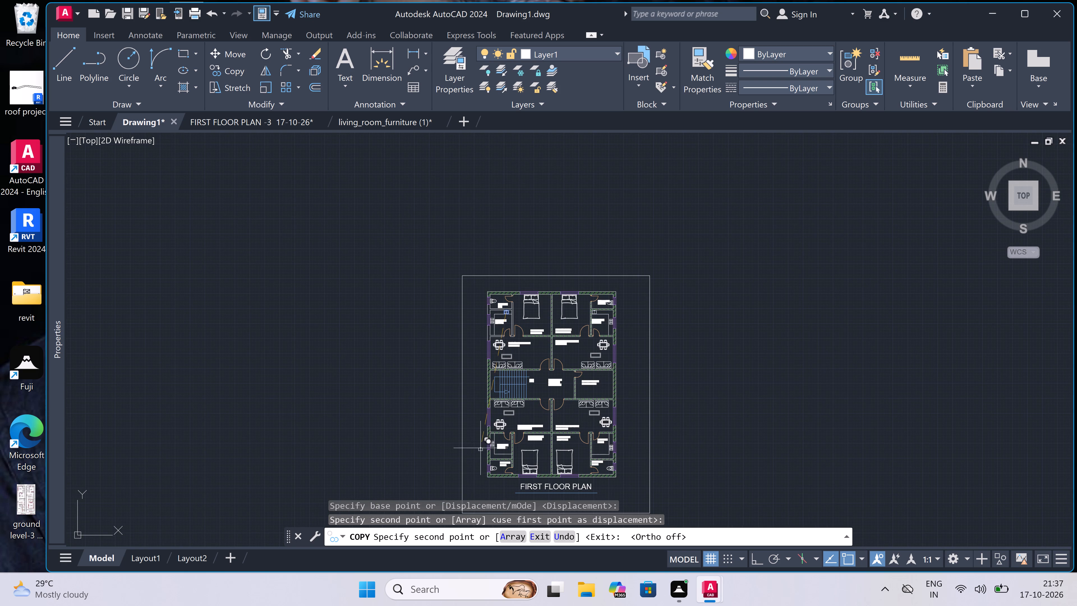
pyautogui.scroll(3, 473, 478)
pyautogui.scroll(2, 499, 407)
pyautogui.click(432, 354)
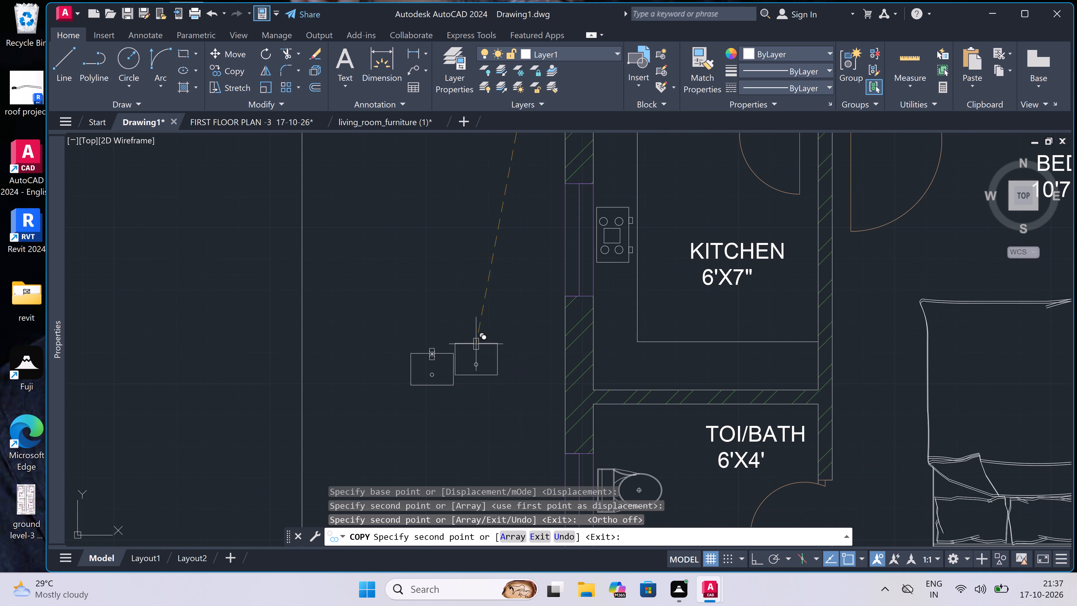
pyautogui.press('Escape')
# Rotate the loose sink copy outside the west wall by 180 degrees so its tap faces south.
pyautogui.click(487, 338)
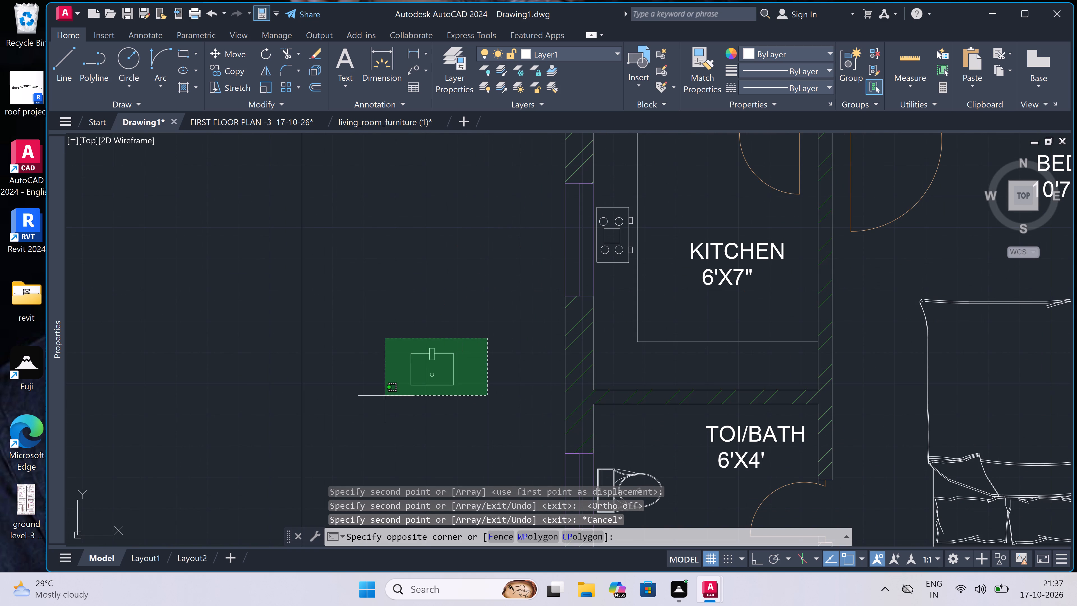
pyautogui.click(385, 396)
pyautogui.click(385, 398)
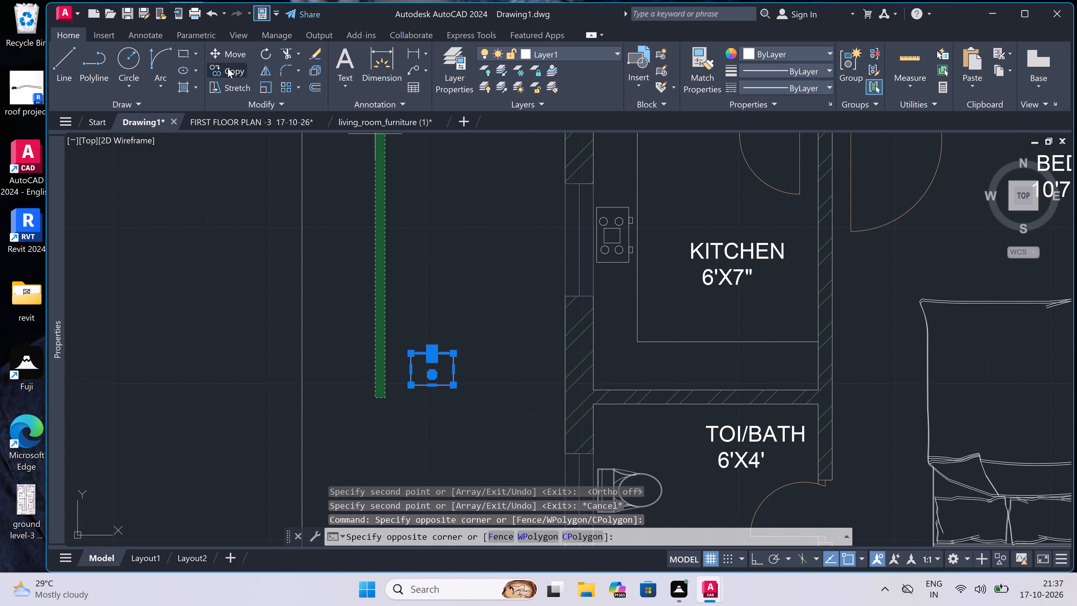
pyautogui.press('Escape')
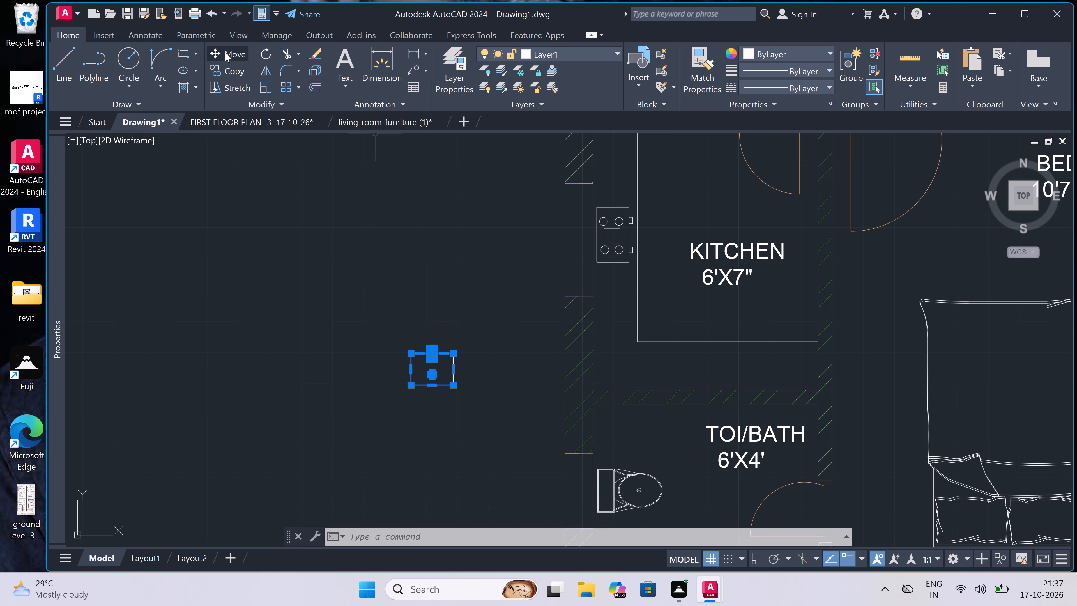
pyautogui.click(1022, 9)
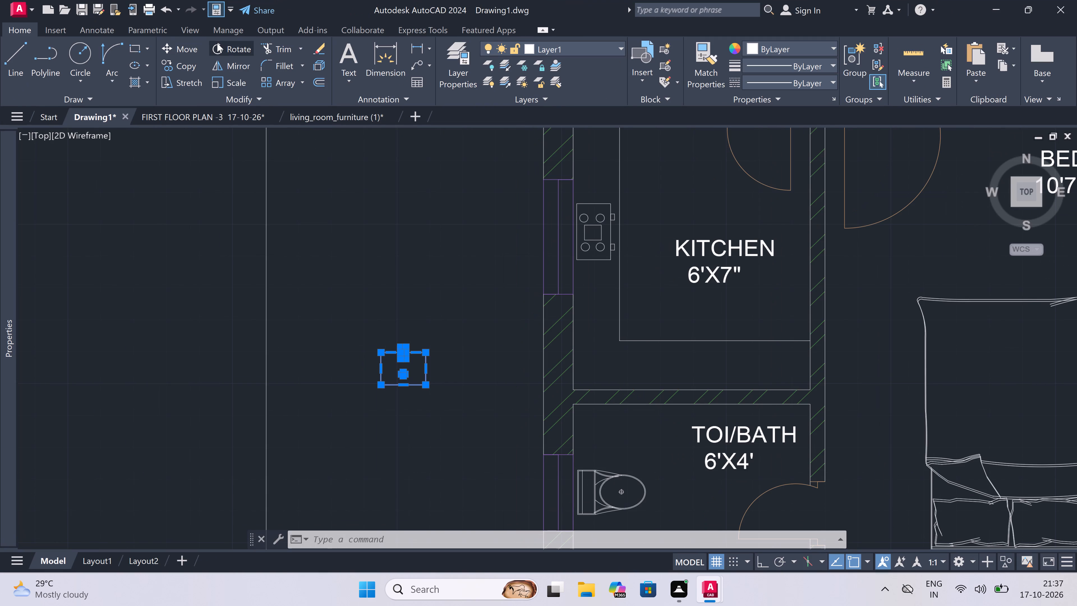
pyautogui.click(232, 47)
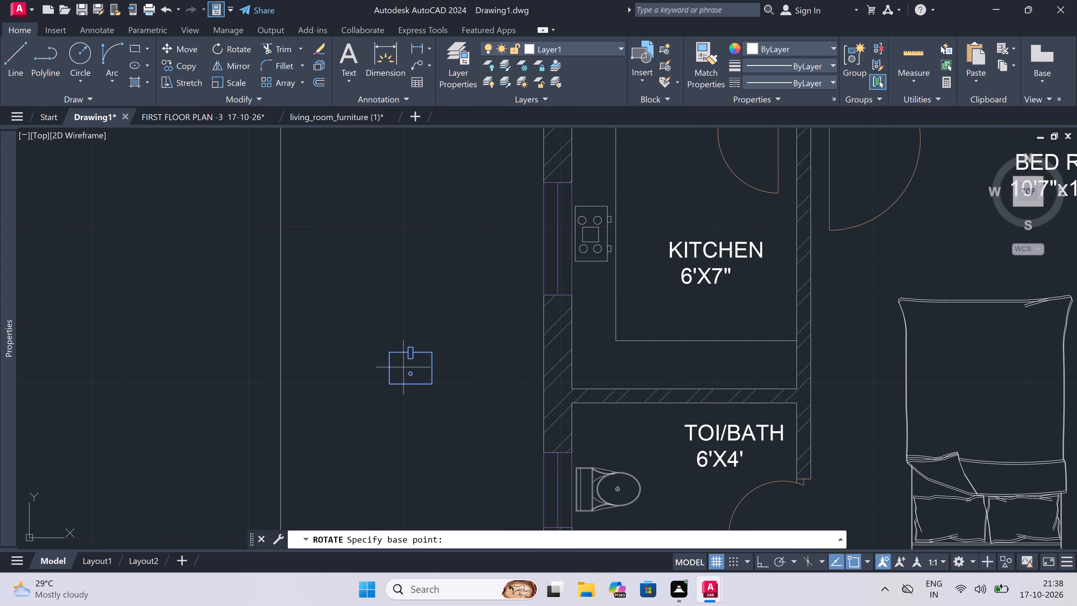
pyautogui.click(420, 369)
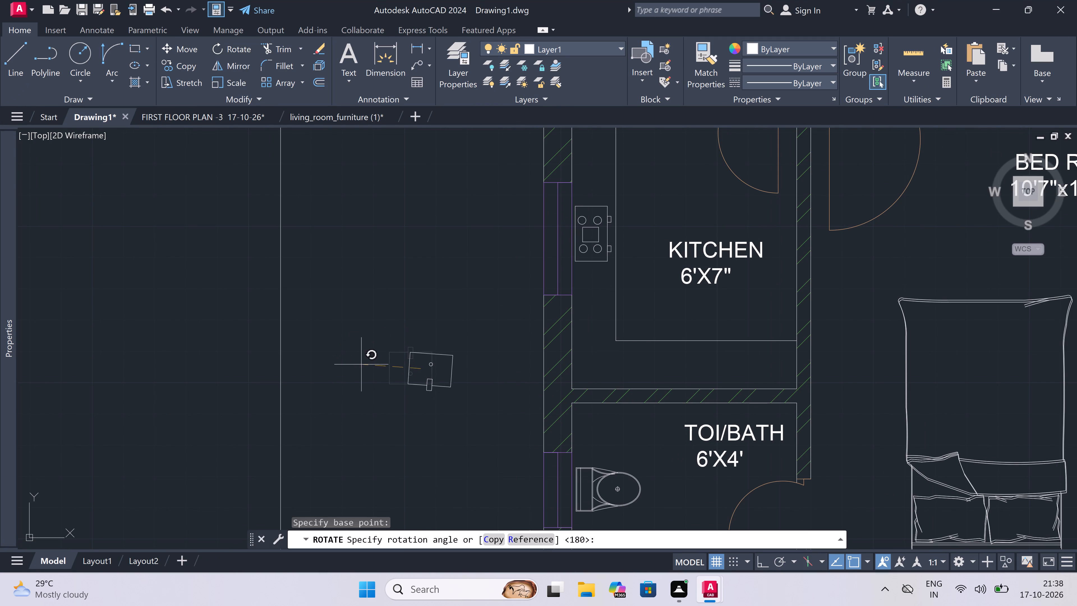
pyautogui.press('F8')
pyautogui.click(350, 389)
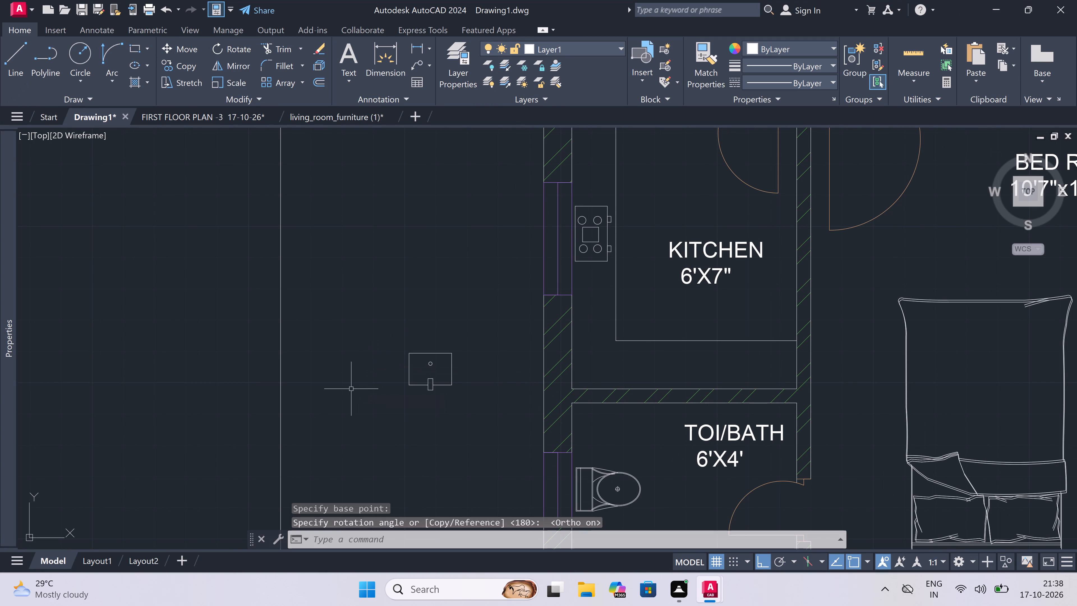
# Copy the rotated sink, based at its tap, onto the south counter of the southwest kitchen near its east wall.
pyautogui.click(479, 333)
pyautogui.doubleClick(363, 392)
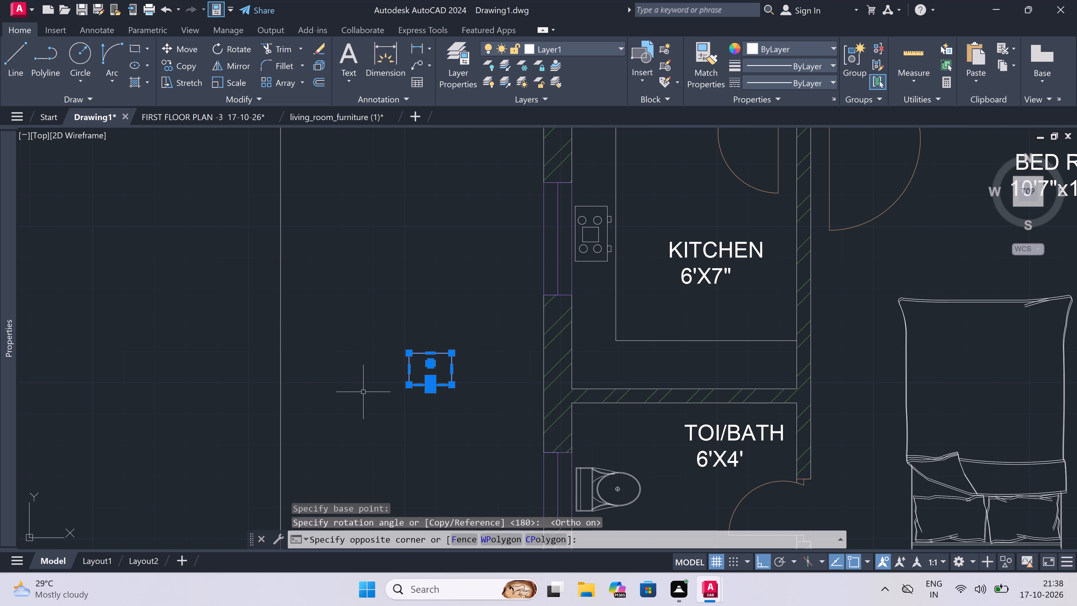
pyautogui.moveTo(180, 66); pyautogui.dragTo(179, 72)
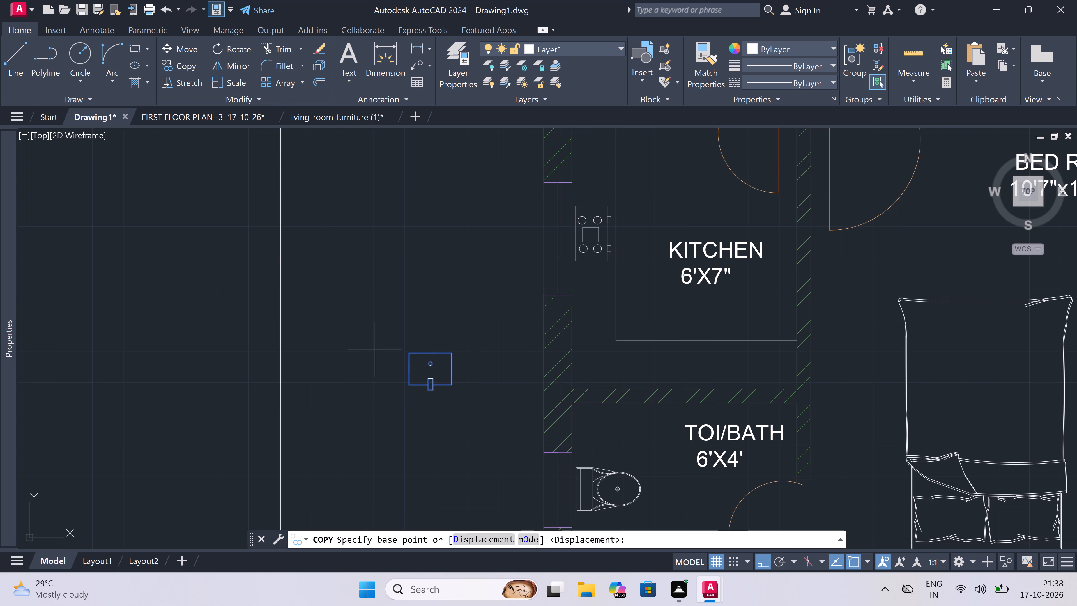
pyautogui.scroll(3, 417, 389)
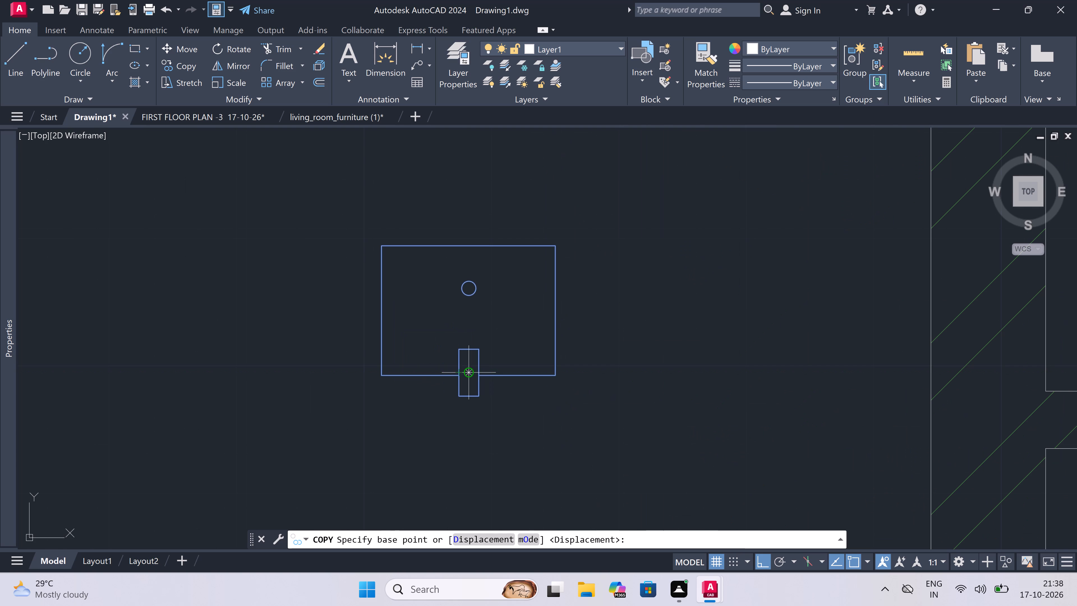
pyautogui.doubleClick(471, 371)
pyautogui.press('F8')
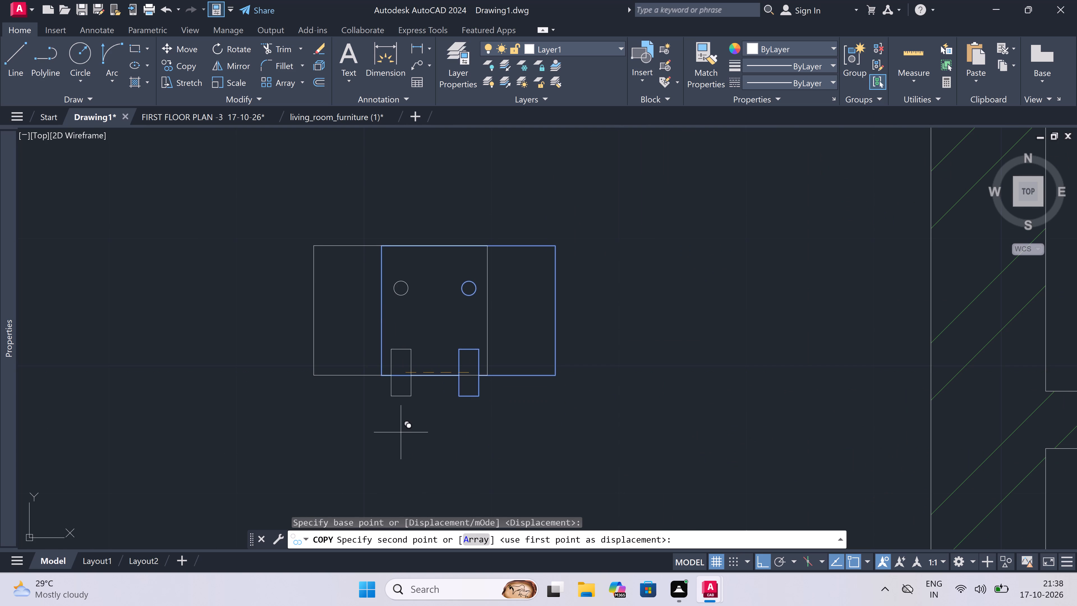
pyautogui.scroll(-5, 377, 396)
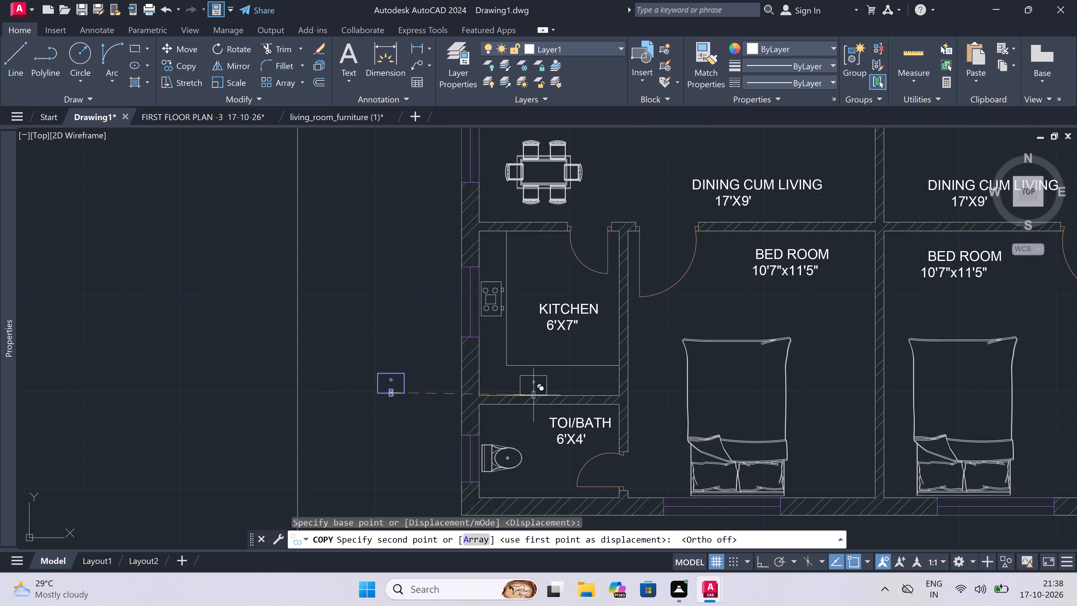
pyautogui.scroll(3, 639, 390)
pyautogui.scroll(2, 448, 400)
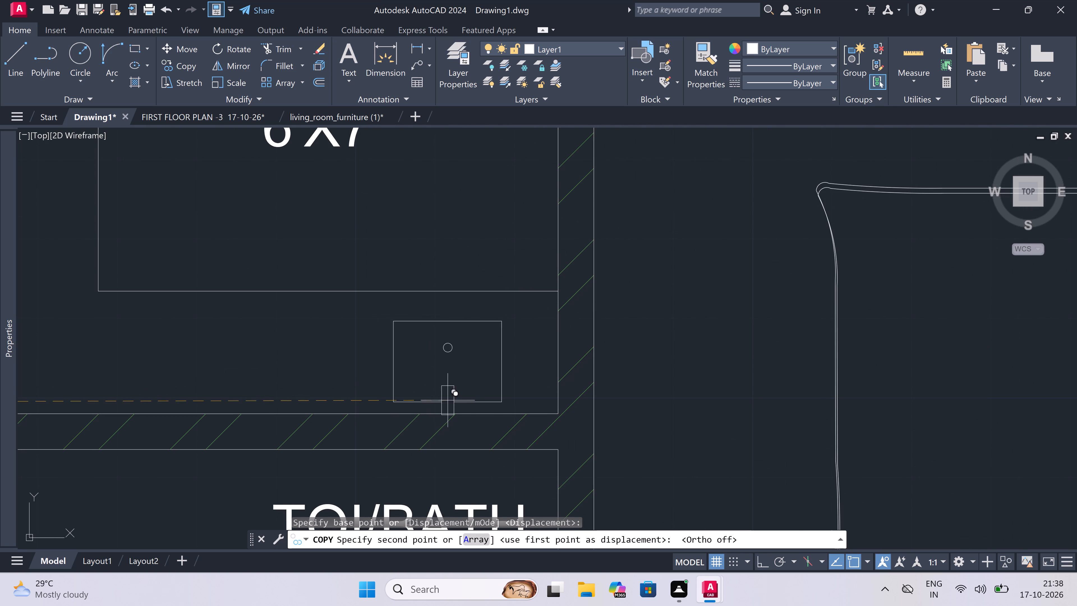
pyautogui.scroll(-1, 523, 372)
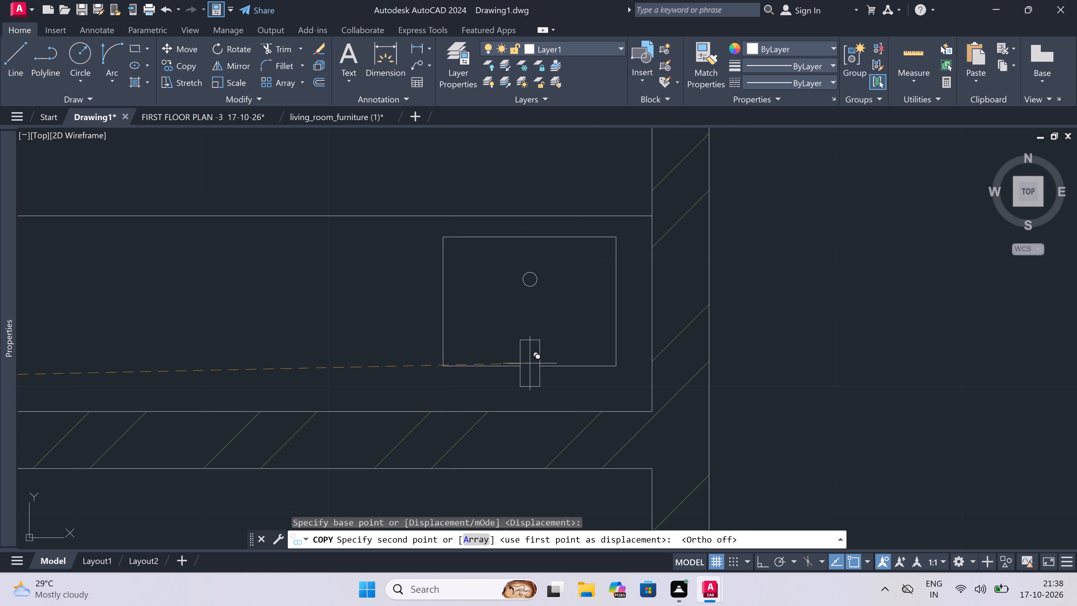
pyautogui.click(529, 368)
# Place another copy of the rotated sink on the south counter of the southeast kitchen, near its west wall.
pyautogui.scroll(-5, 373, 358)
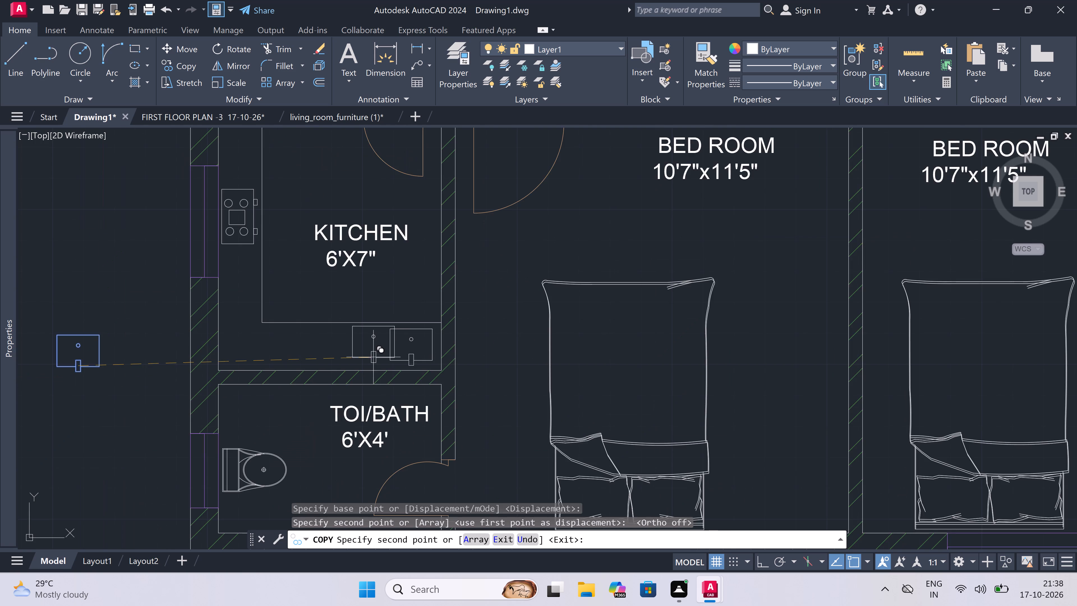
pyautogui.scroll(-3, 378, 355)
pyautogui.scroll(3, 663, 359)
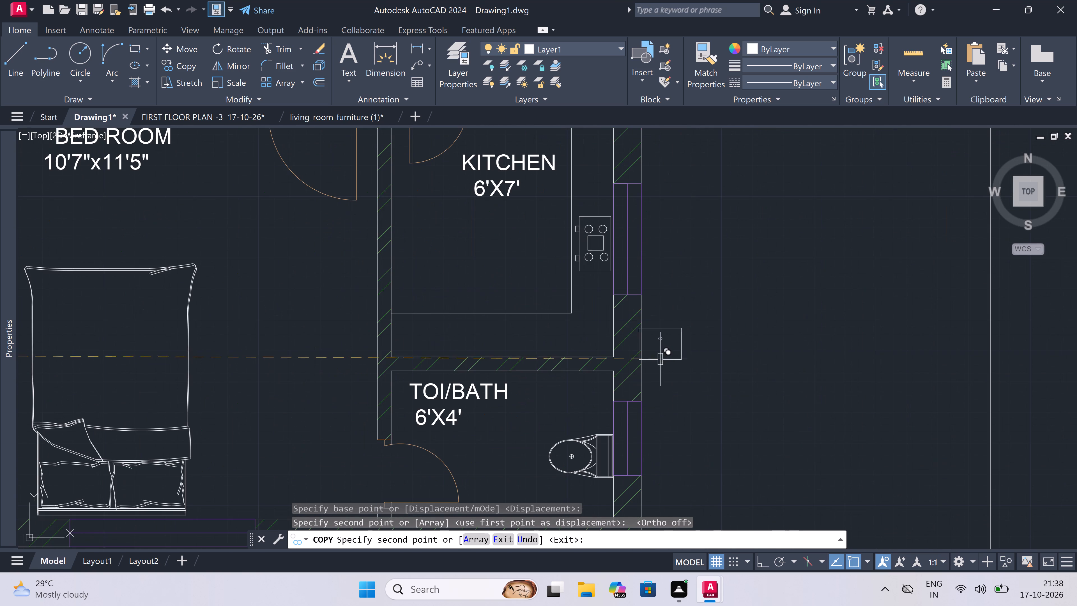
pyautogui.scroll(2, 384, 330)
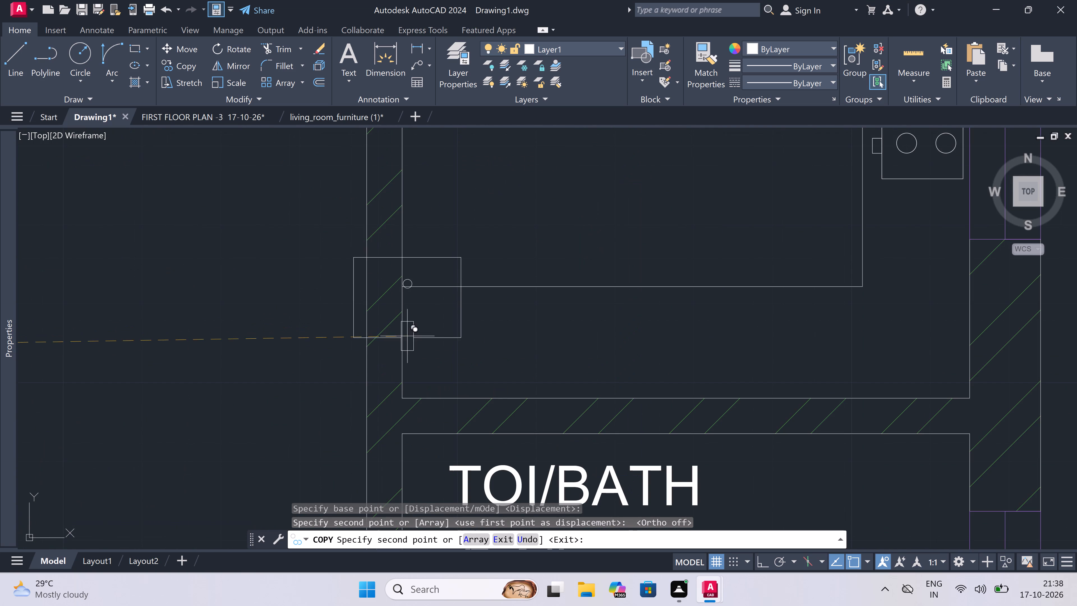
pyautogui.scroll(1, 485, 367)
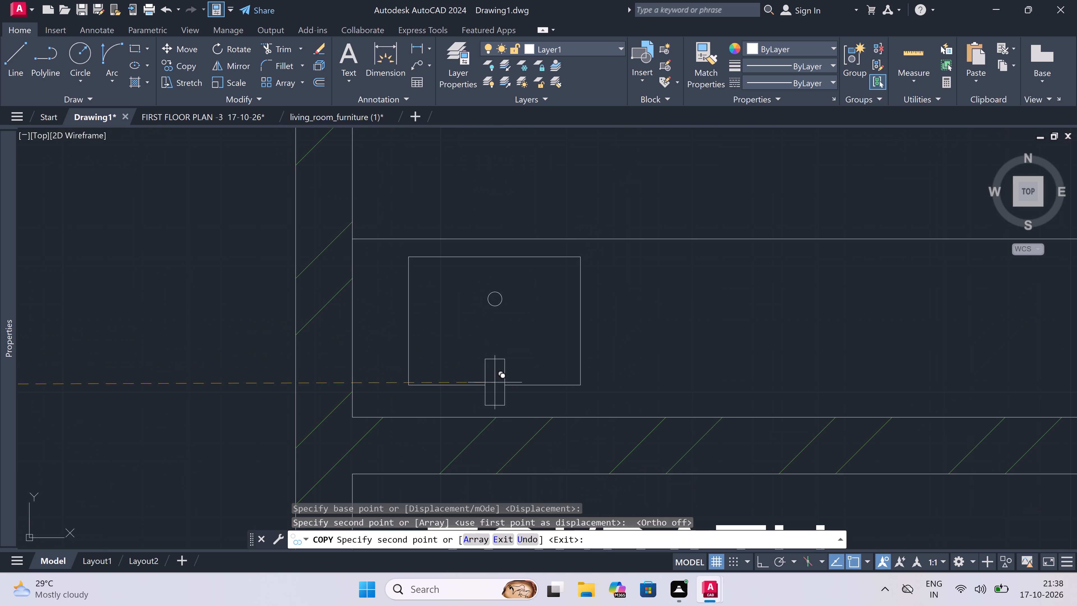
pyautogui.tripleClick(495, 382)
pyautogui.press('Escape')
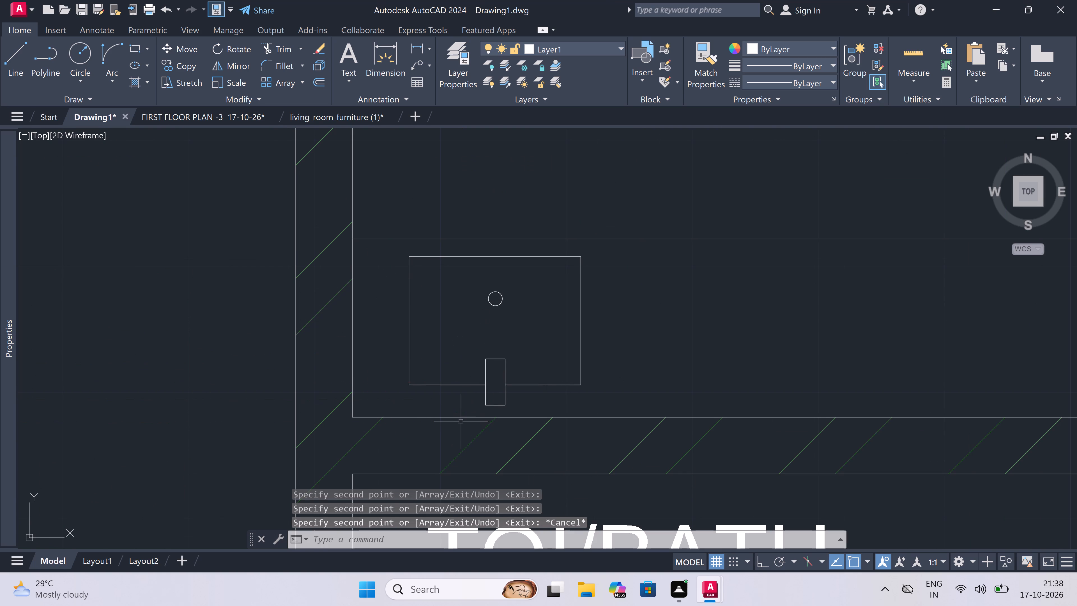
# Review the whole first floor plan inside its border, checking the kitchen sinks, furniture and room labels.
pyautogui.scroll(-7, 481, 374)
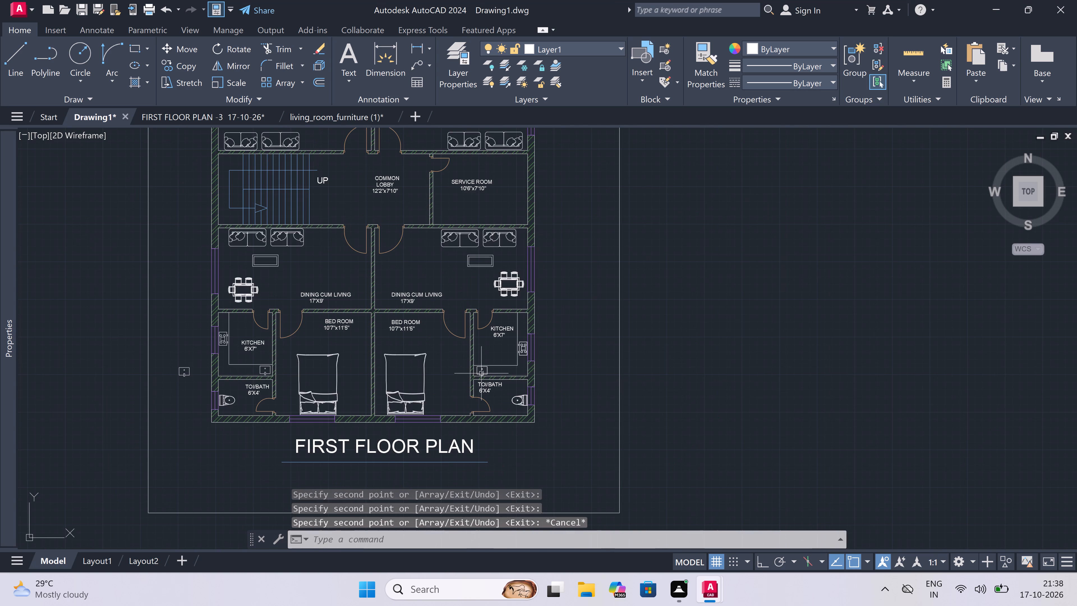
pyautogui.scroll(-2, 481, 373)
pyautogui.scroll(3, 429, 298)
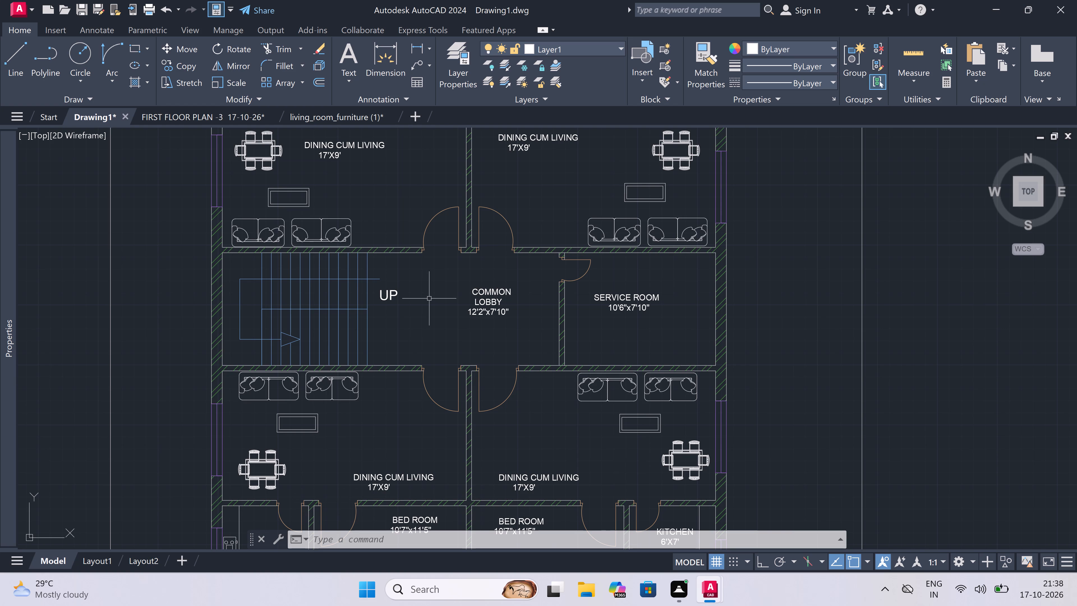
pyautogui.scroll(-2, 429, 299)
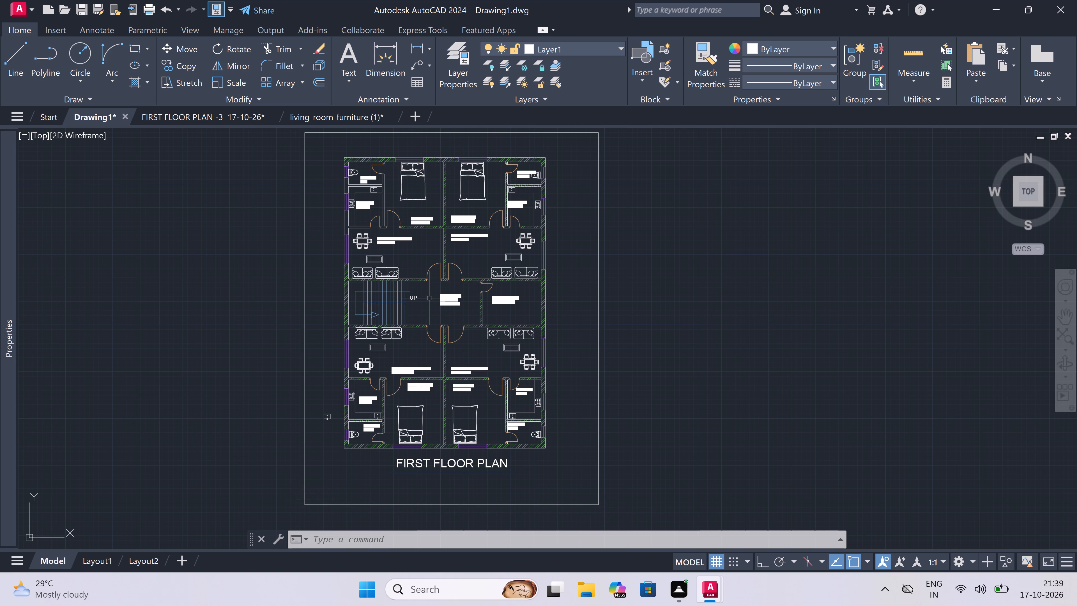
pyautogui.scroll(-1, 429, 298)
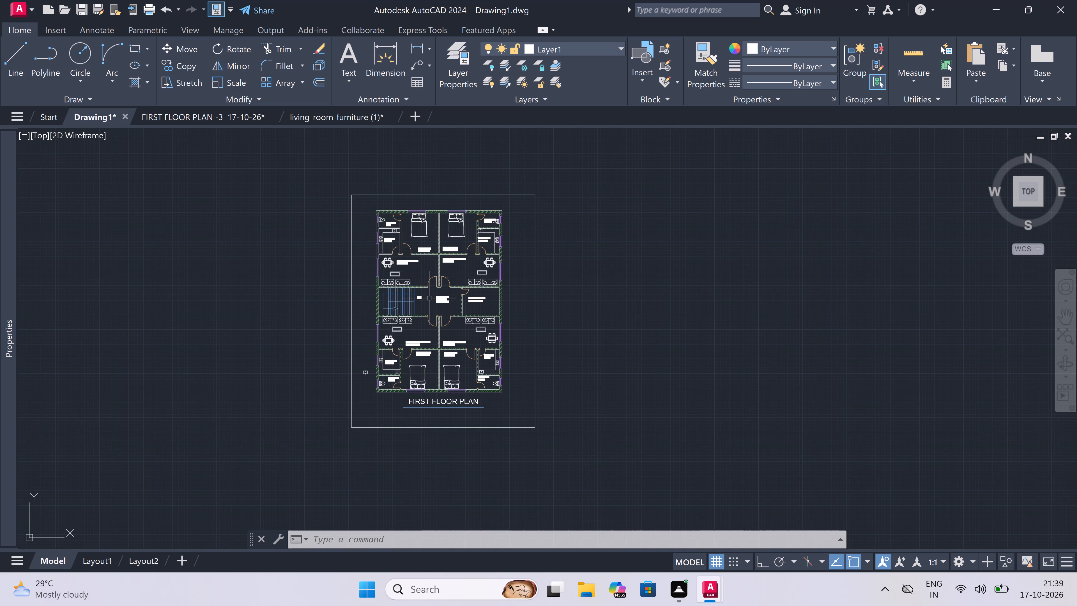
pyautogui.scroll(1, 429, 297)
pyautogui.scroll(-1, 429, 297)
pyautogui.scroll(1, 429, 297)
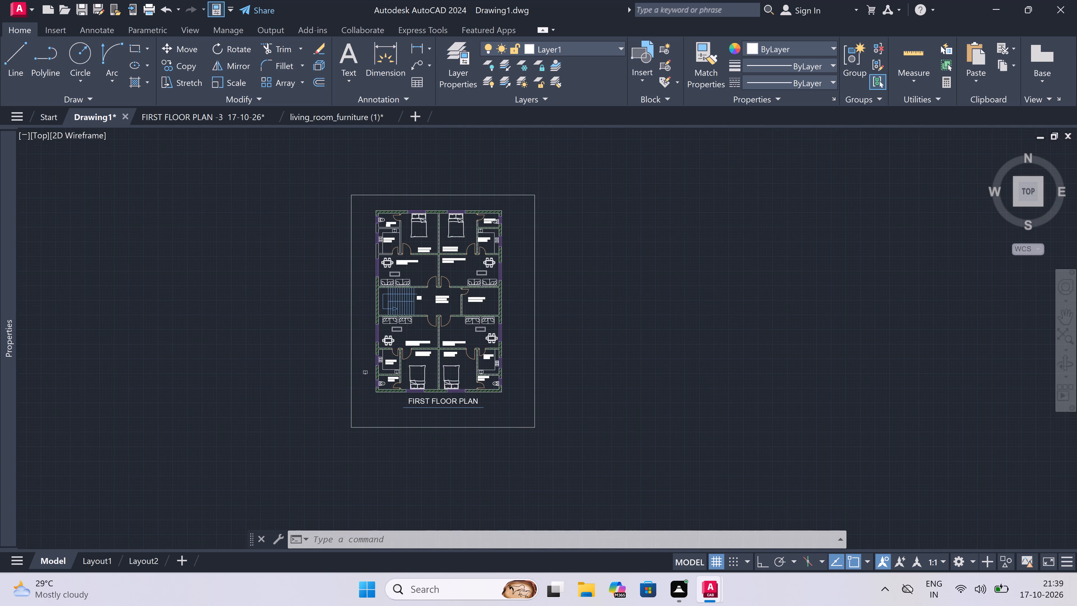
pyautogui.scroll(-1, 429, 297)
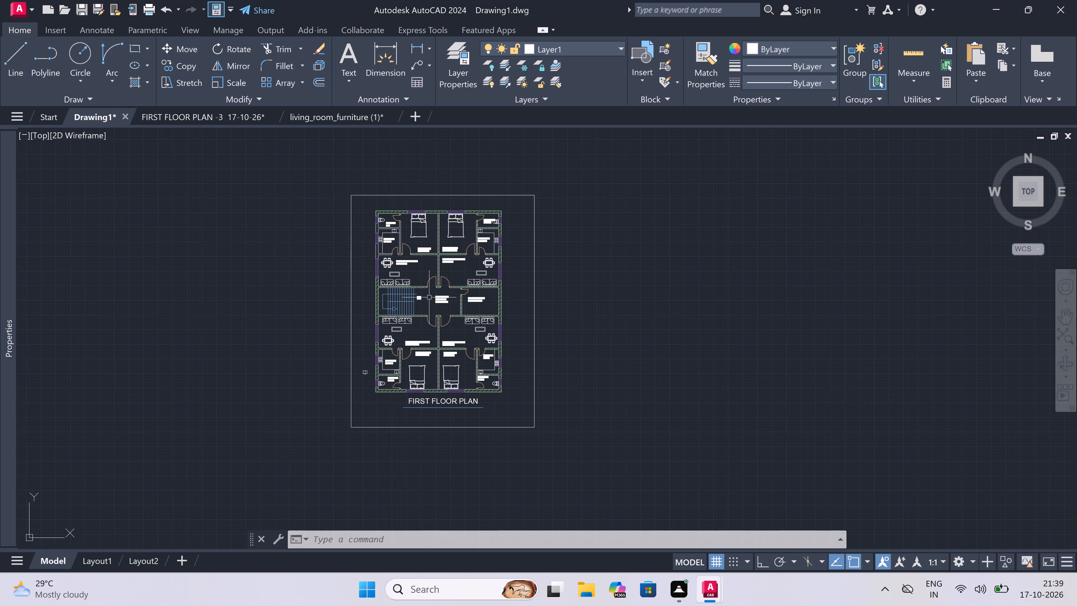
pyautogui.scroll(1, 429, 297)
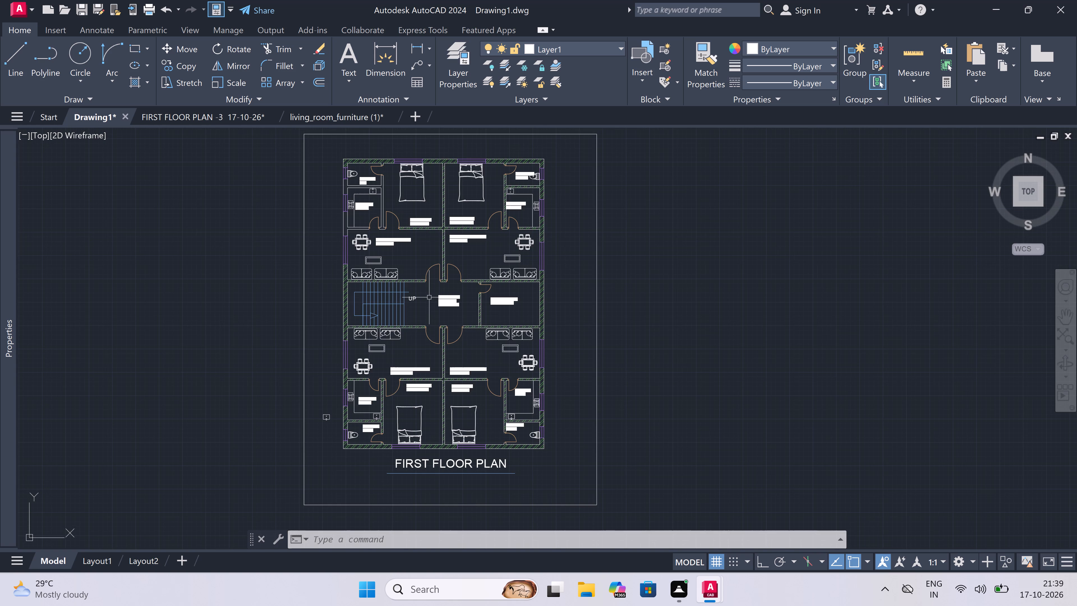
pyautogui.scroll(-1, 429, 297)
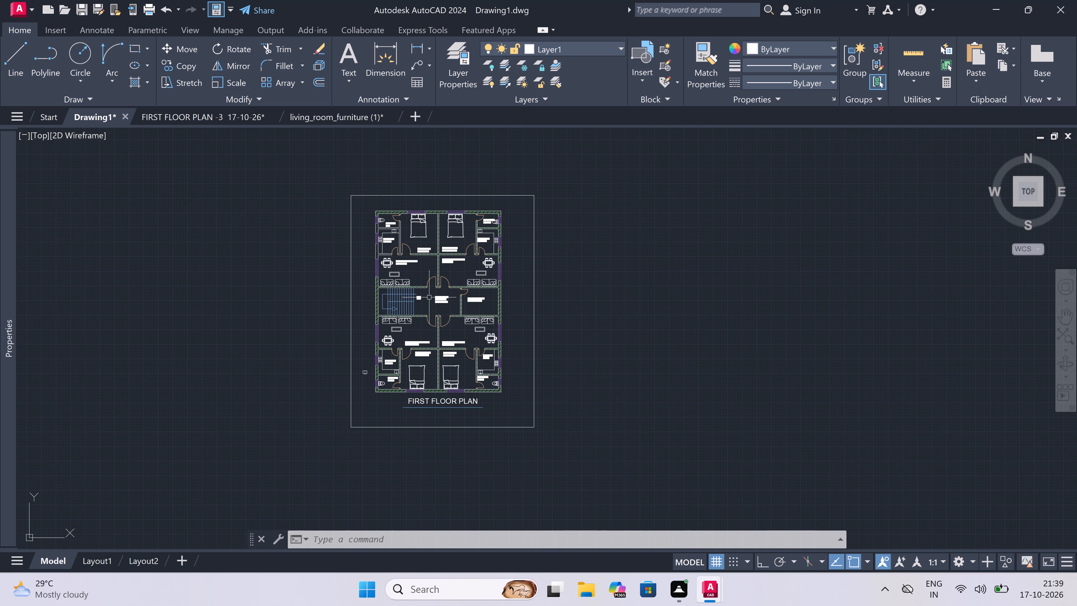
pyautogui.scroll(1, 429, 297)
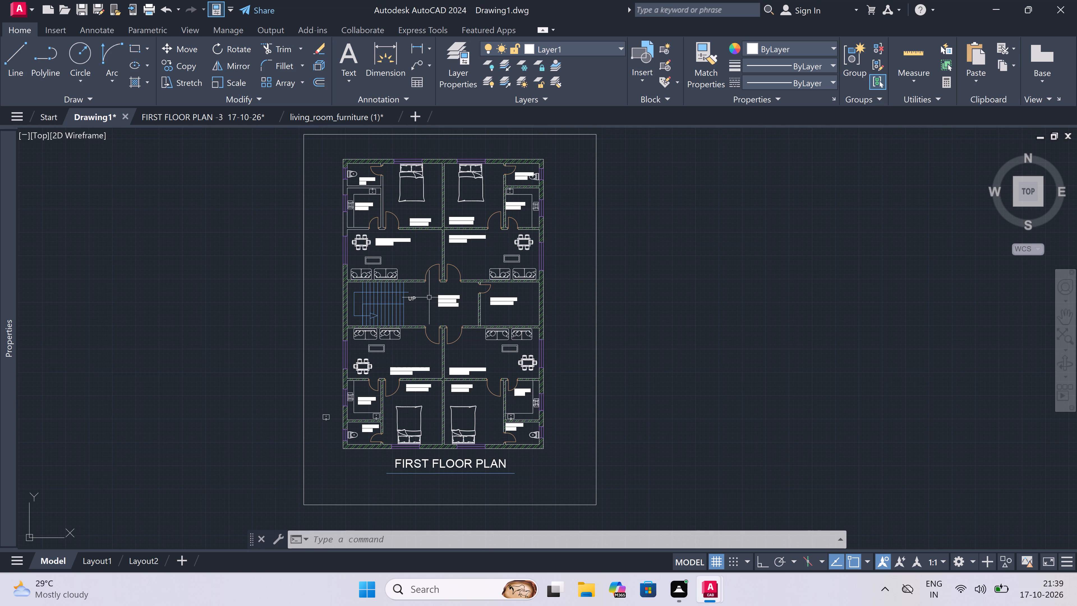
pyautogui.scroll(-1, 429, 297)
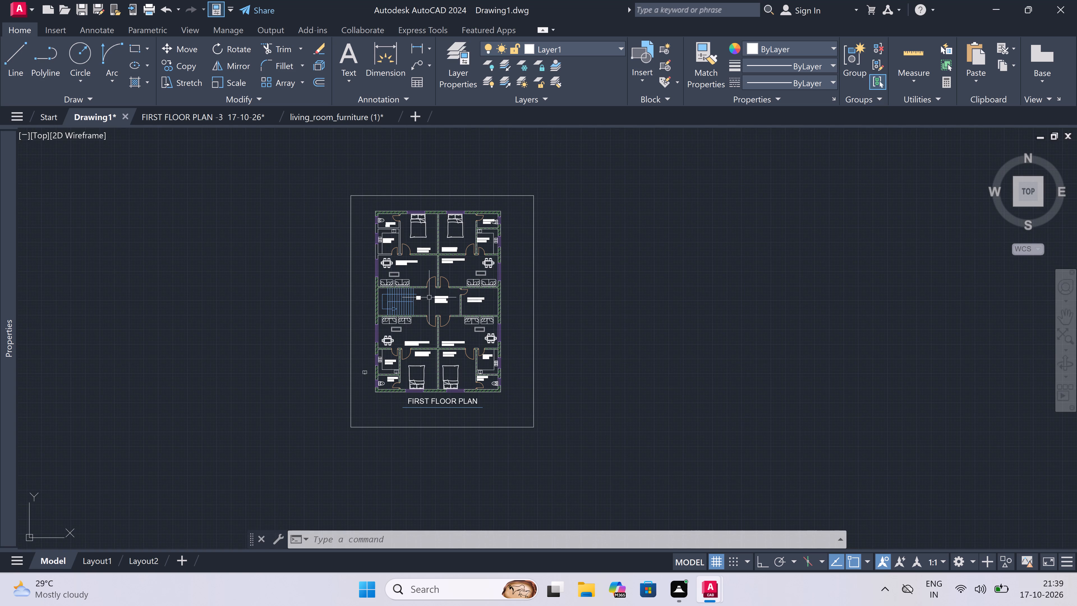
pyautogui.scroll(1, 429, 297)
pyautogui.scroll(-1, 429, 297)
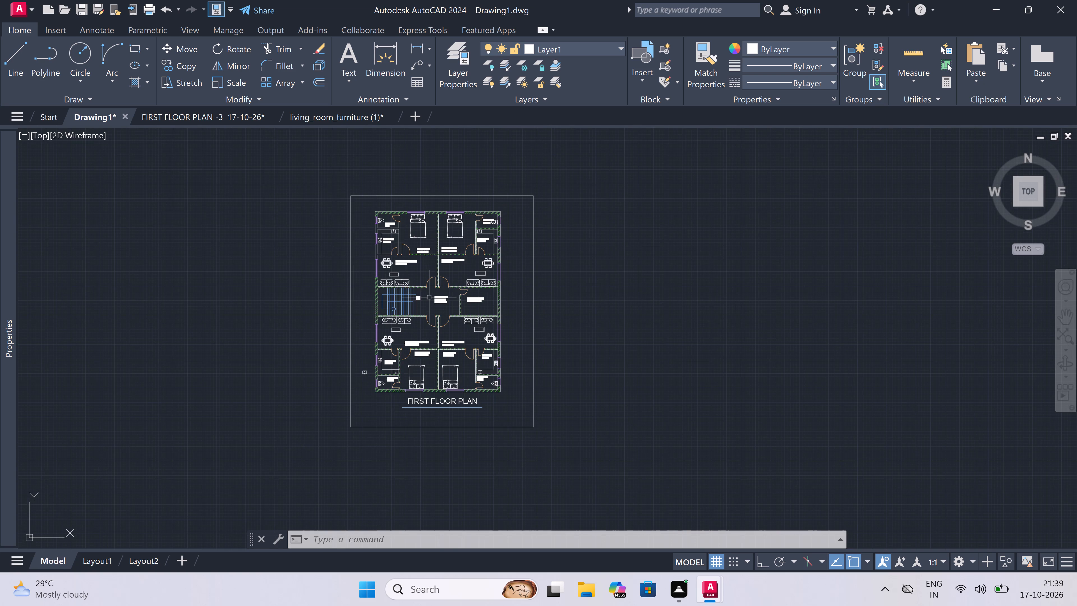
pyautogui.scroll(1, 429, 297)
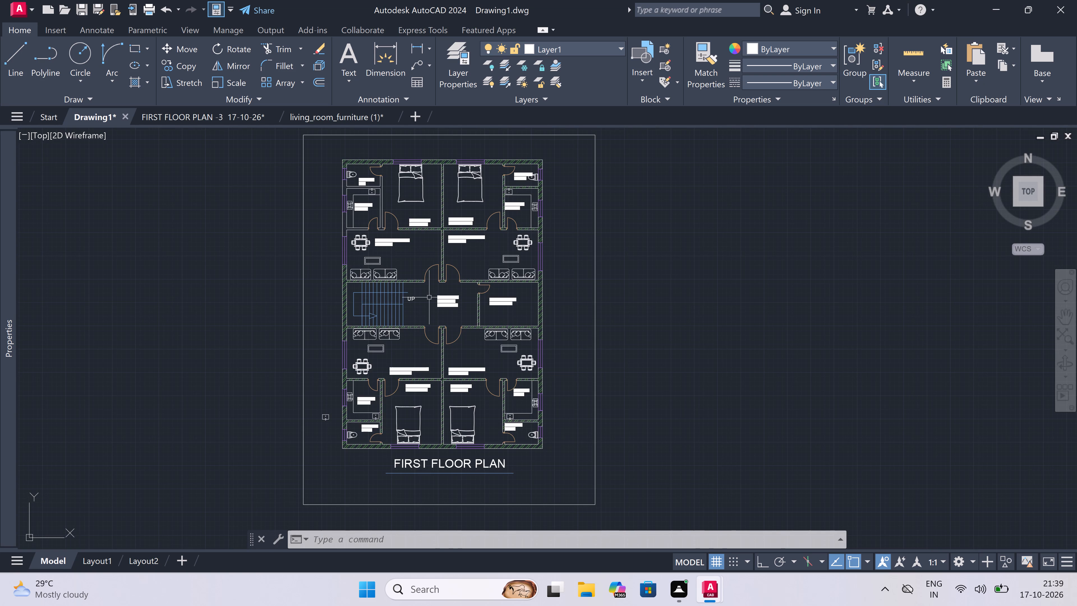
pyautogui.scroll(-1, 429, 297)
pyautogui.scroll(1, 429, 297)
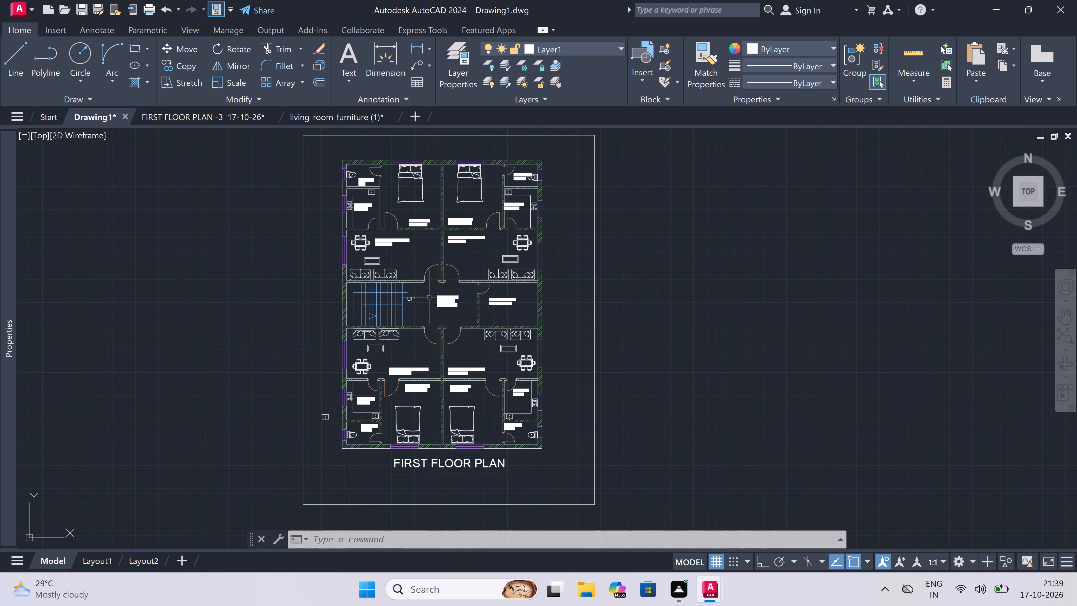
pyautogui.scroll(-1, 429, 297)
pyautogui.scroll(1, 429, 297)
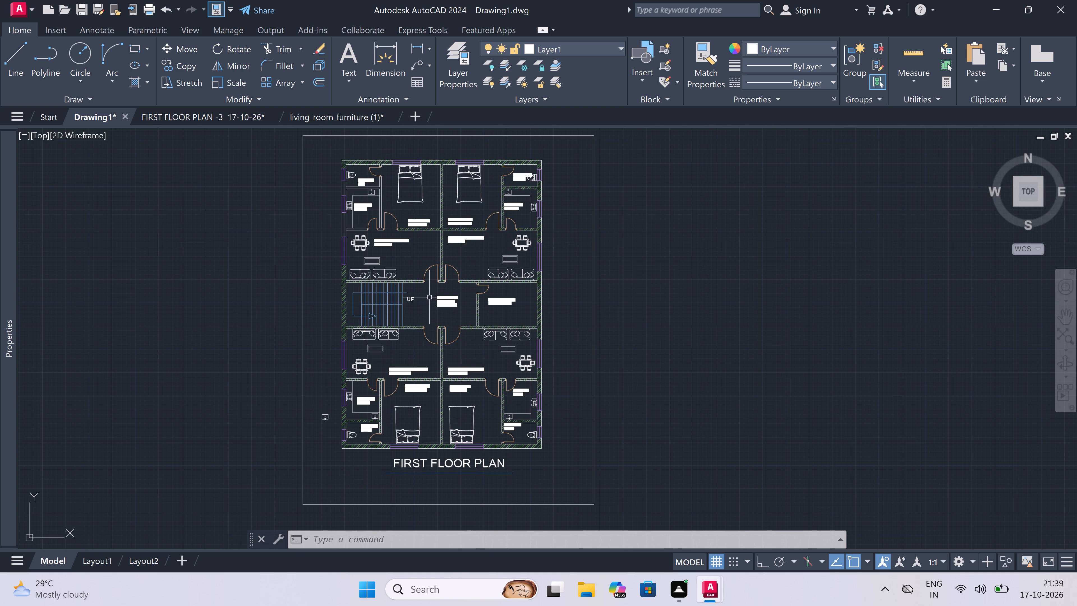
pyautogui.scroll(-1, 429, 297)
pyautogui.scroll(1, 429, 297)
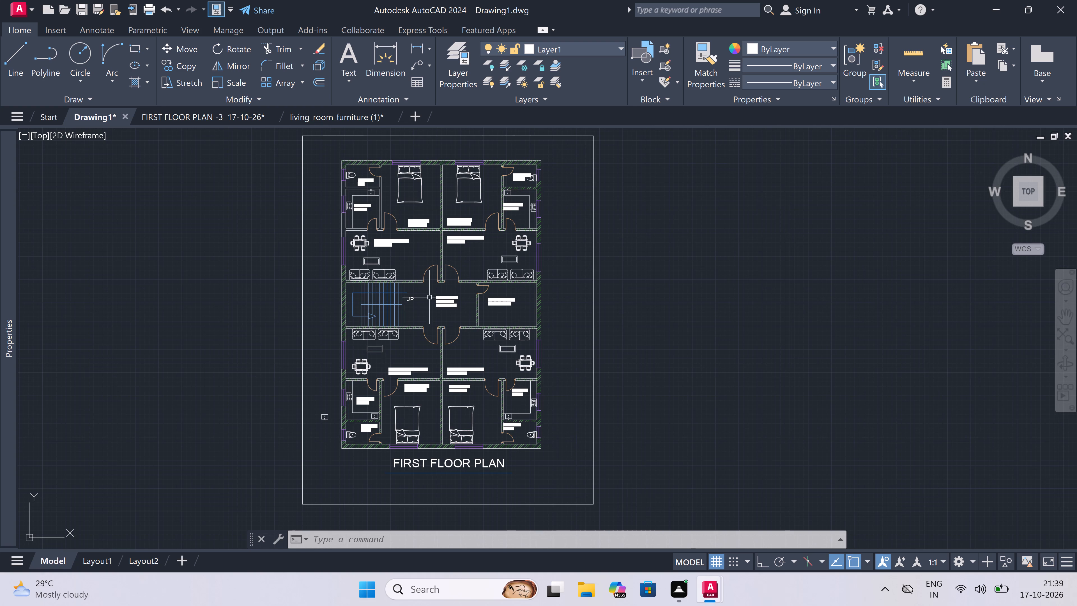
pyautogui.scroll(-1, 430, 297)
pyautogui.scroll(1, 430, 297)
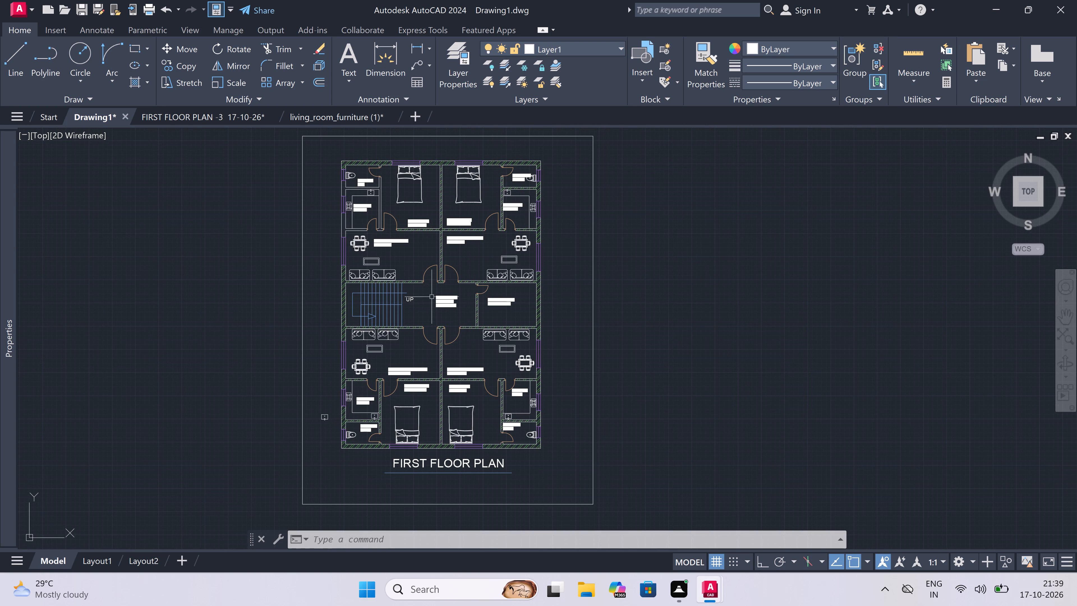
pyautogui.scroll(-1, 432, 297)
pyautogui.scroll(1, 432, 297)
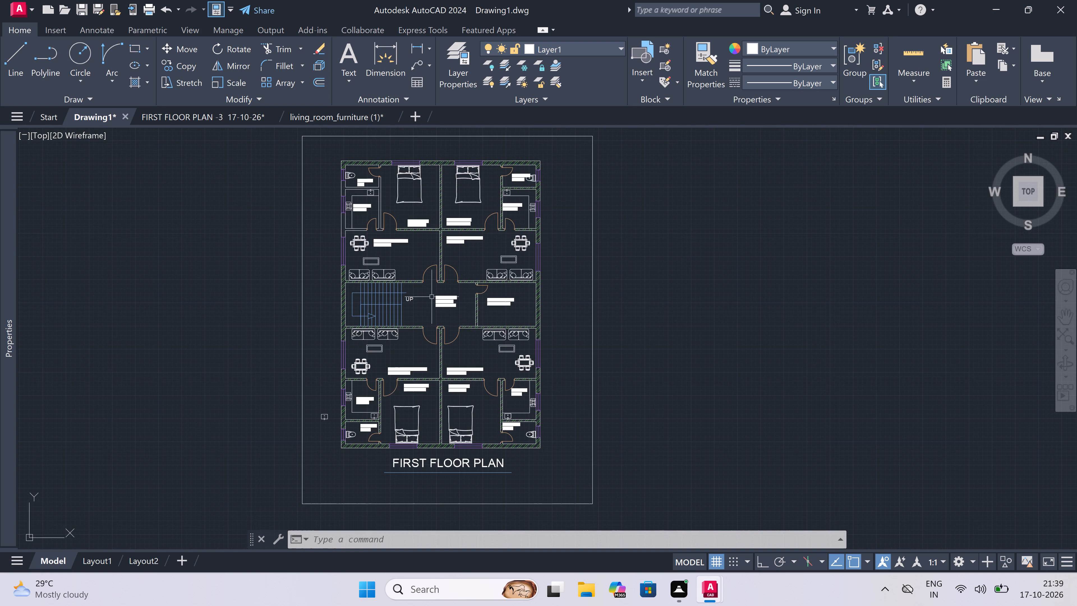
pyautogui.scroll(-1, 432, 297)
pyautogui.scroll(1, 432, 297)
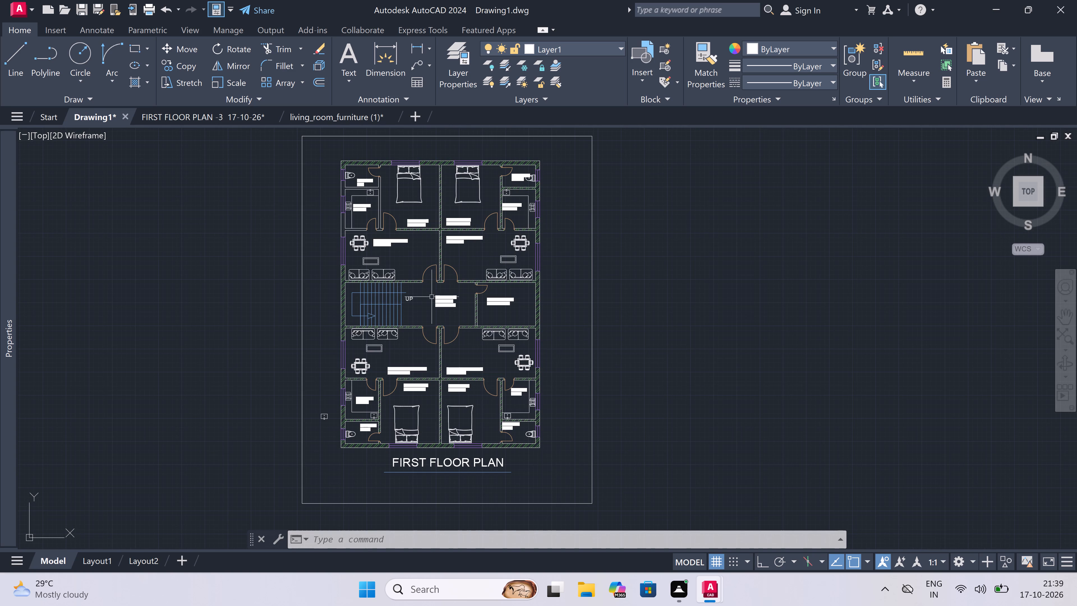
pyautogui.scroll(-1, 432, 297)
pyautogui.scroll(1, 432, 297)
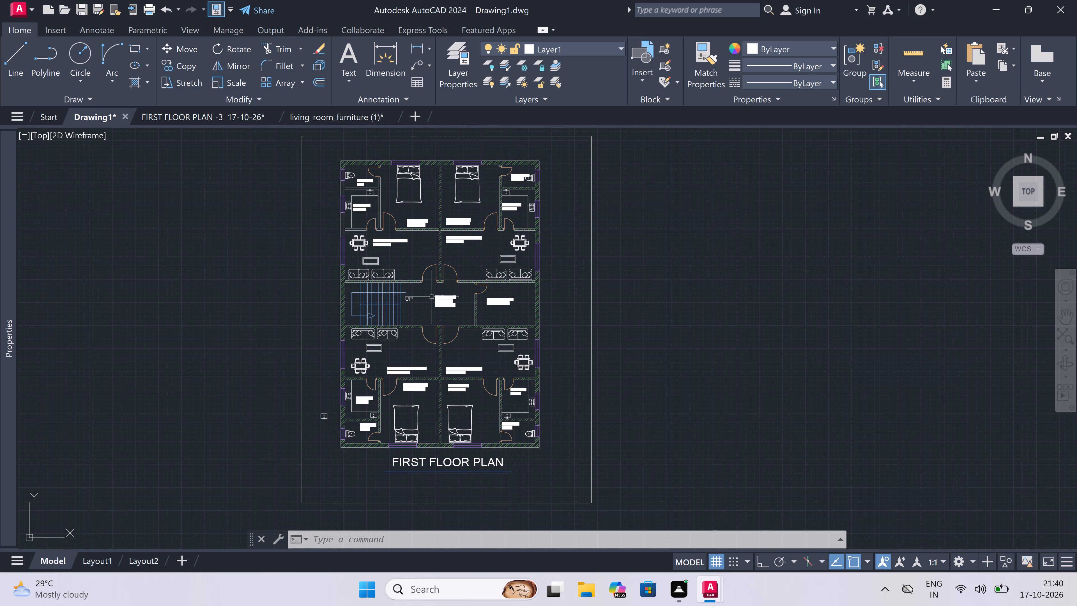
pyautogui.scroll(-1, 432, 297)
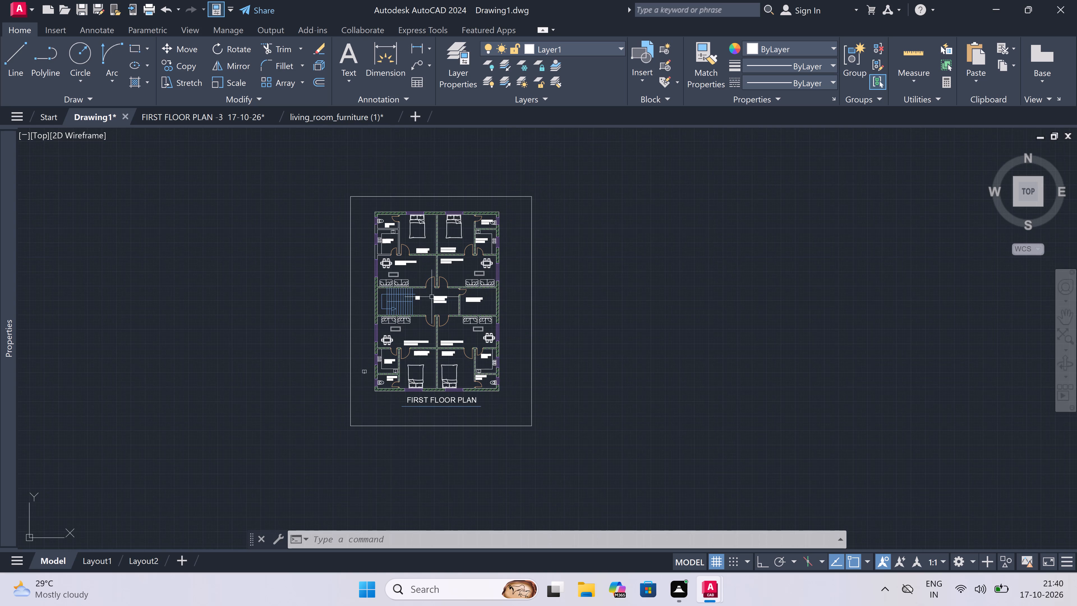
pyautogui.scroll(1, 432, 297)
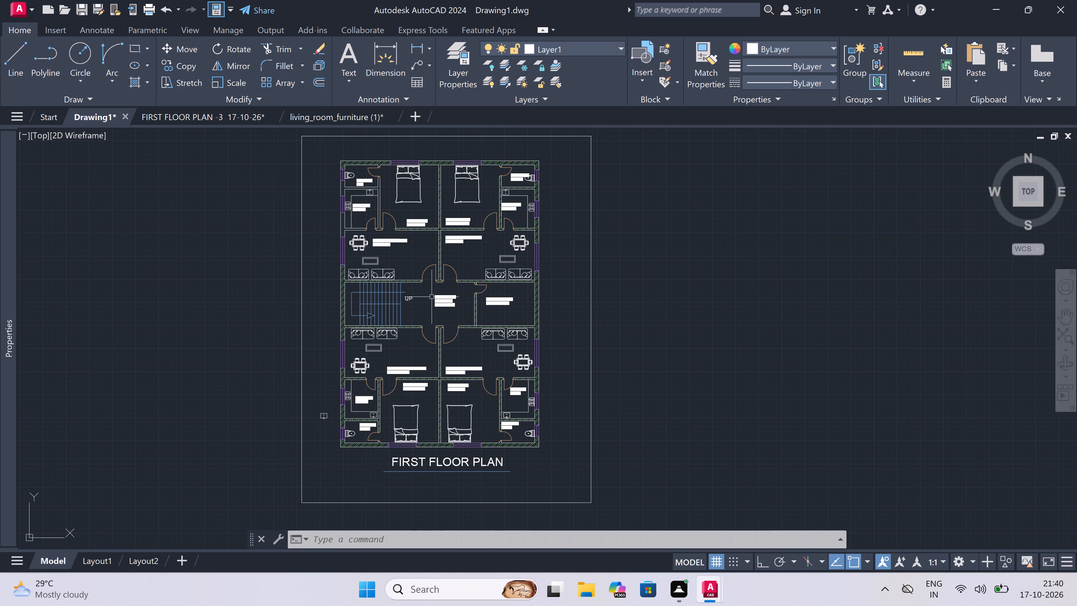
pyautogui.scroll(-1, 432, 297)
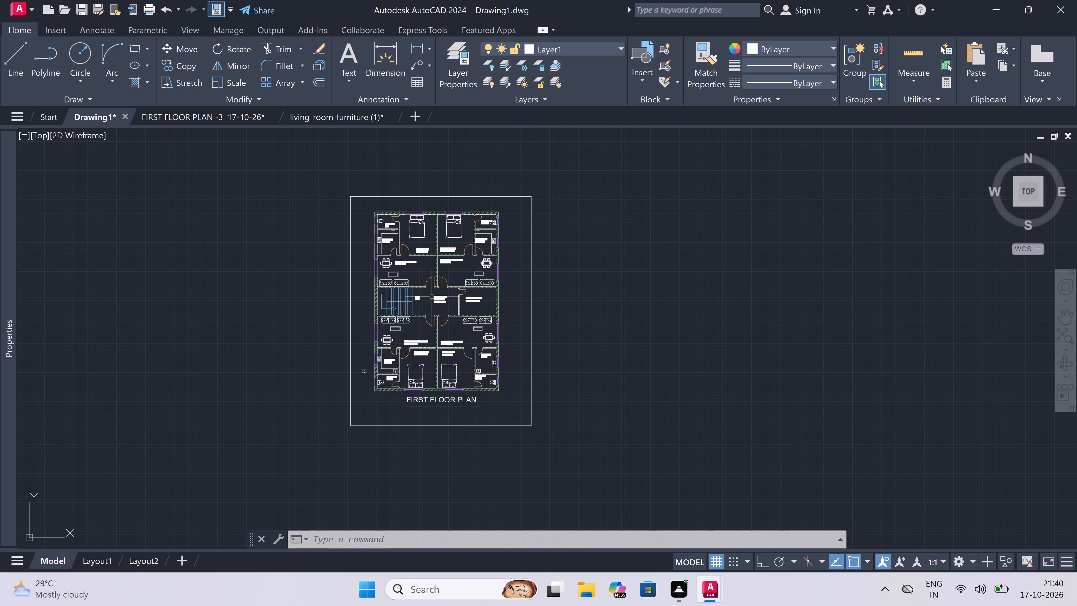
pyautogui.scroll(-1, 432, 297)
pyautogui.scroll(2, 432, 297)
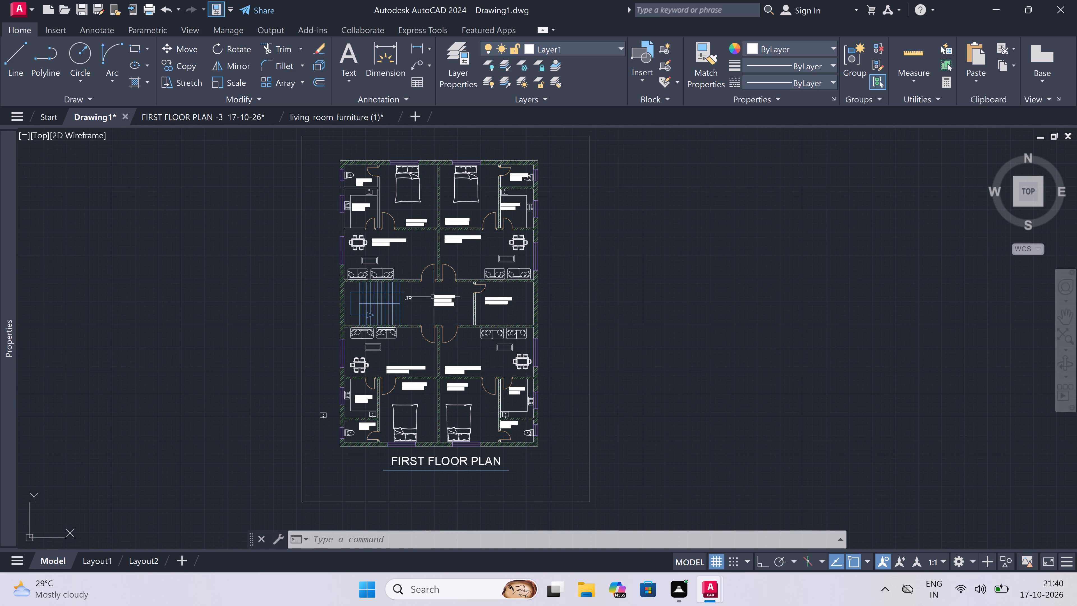
# Delete the loose sink copy, with its tap and drain, lying outside the west wall beside the southwest kitchen.
pyautogui.scroll(3, 320, 416)
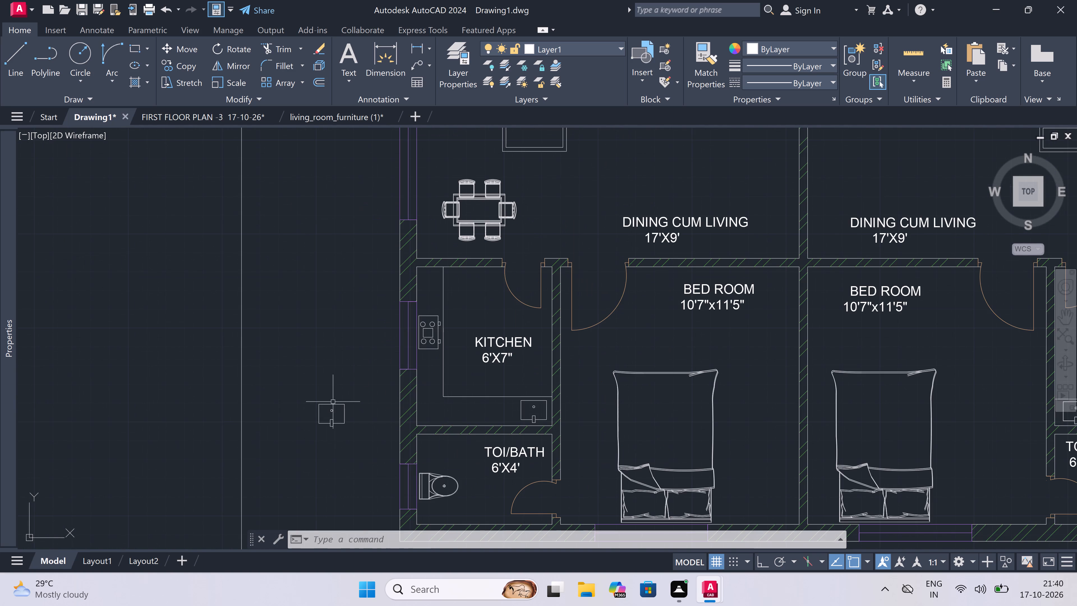
pyautogui.click(354, 386)
pyautogui.click(277, 447)
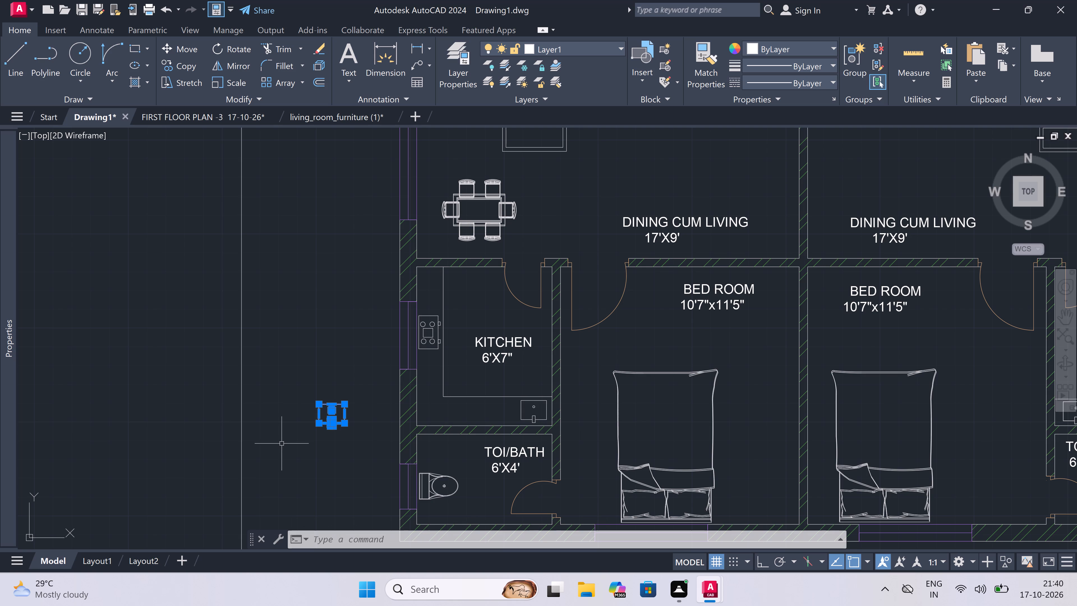
pyautogui.press('Delete')
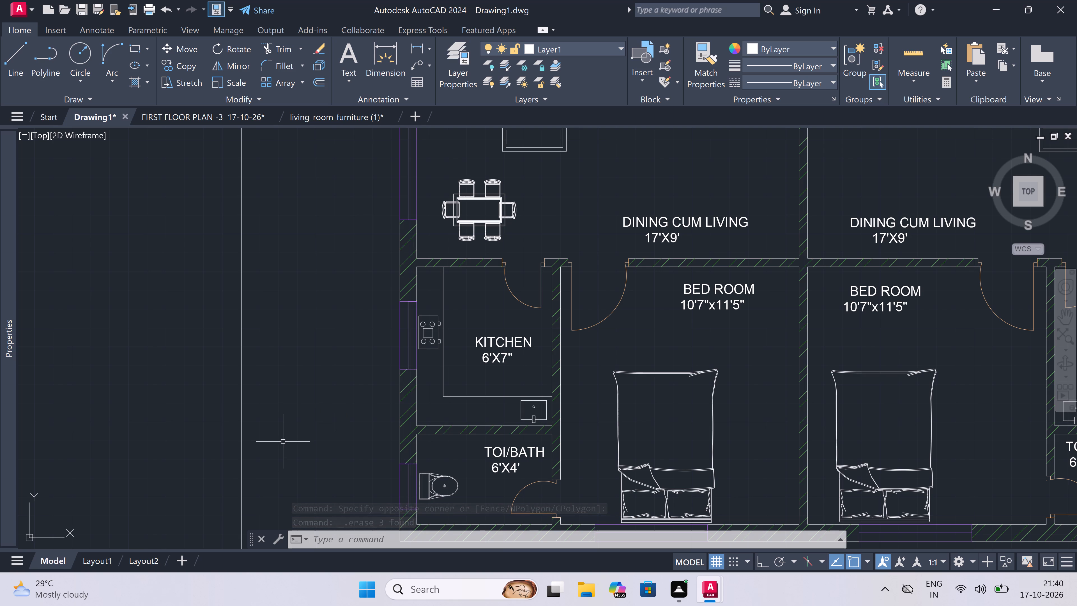
pyautogui.scroll(-3, 319, 400)
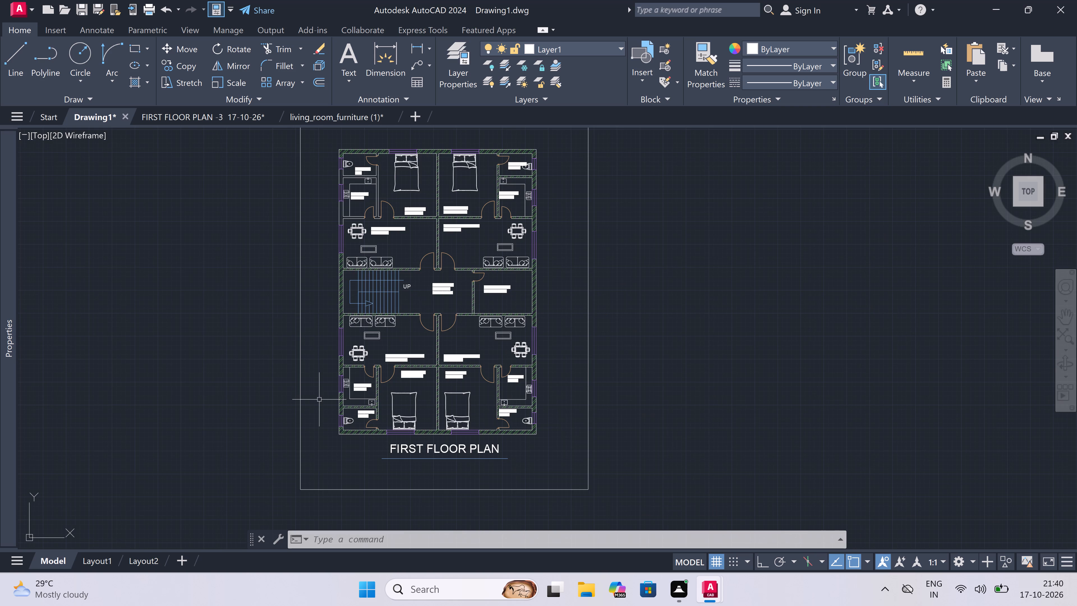
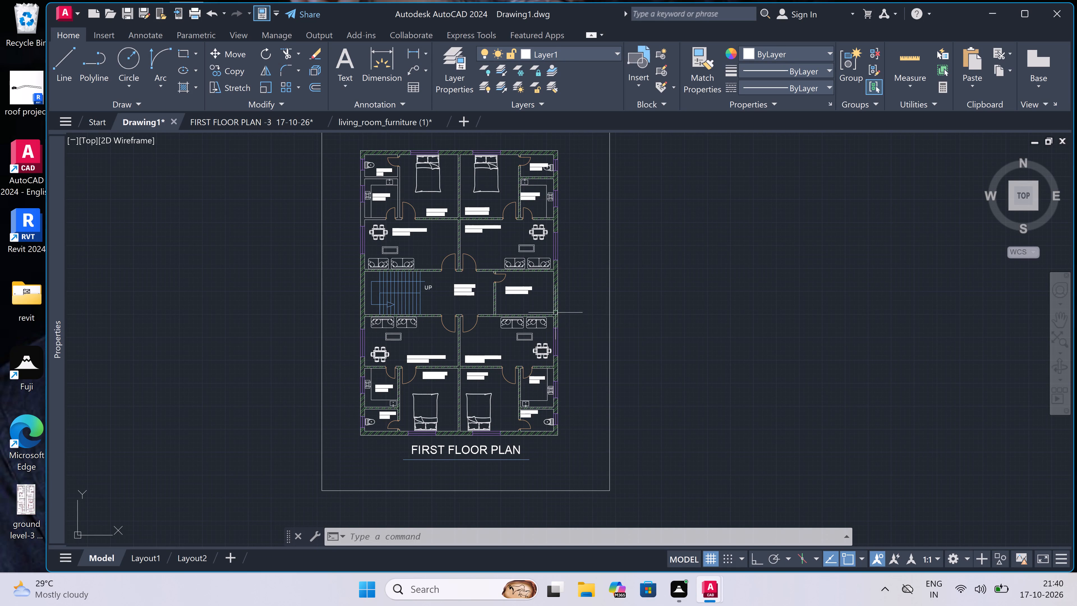
# Start a single-sheet plot of the floor plan with the DWG To PDF.pc3 plotter and ISO A4 (297.00 x 210.00 MM) paper.
pyautogui.scroll(-2, 563, 317)
pyautogui.scroll(1, 608, 314)
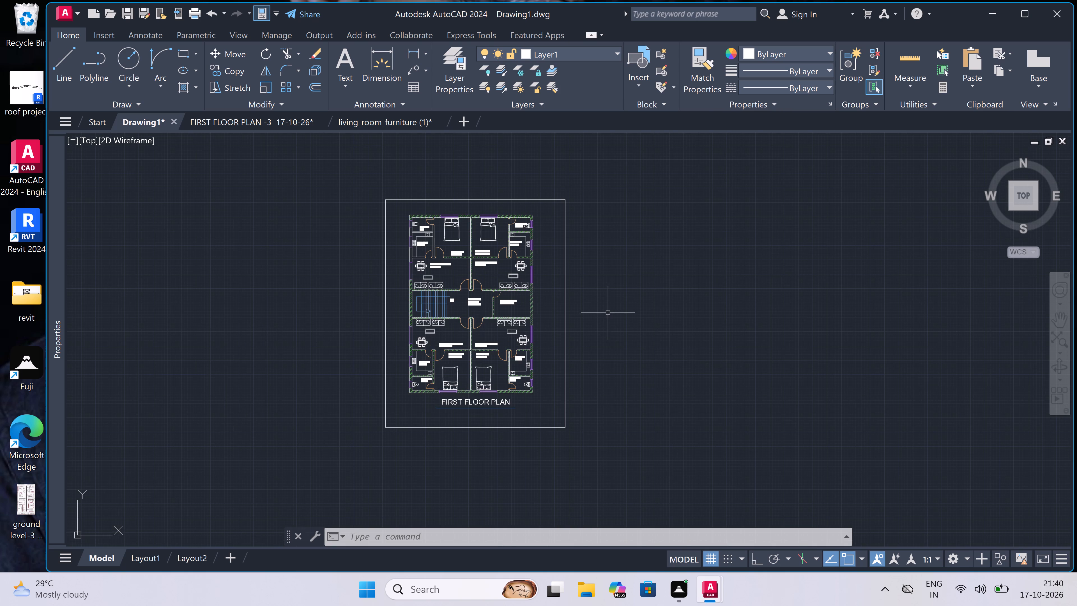
pyautogui.hotkey('ctrl', 'p')
pyautogui.press('Escape')
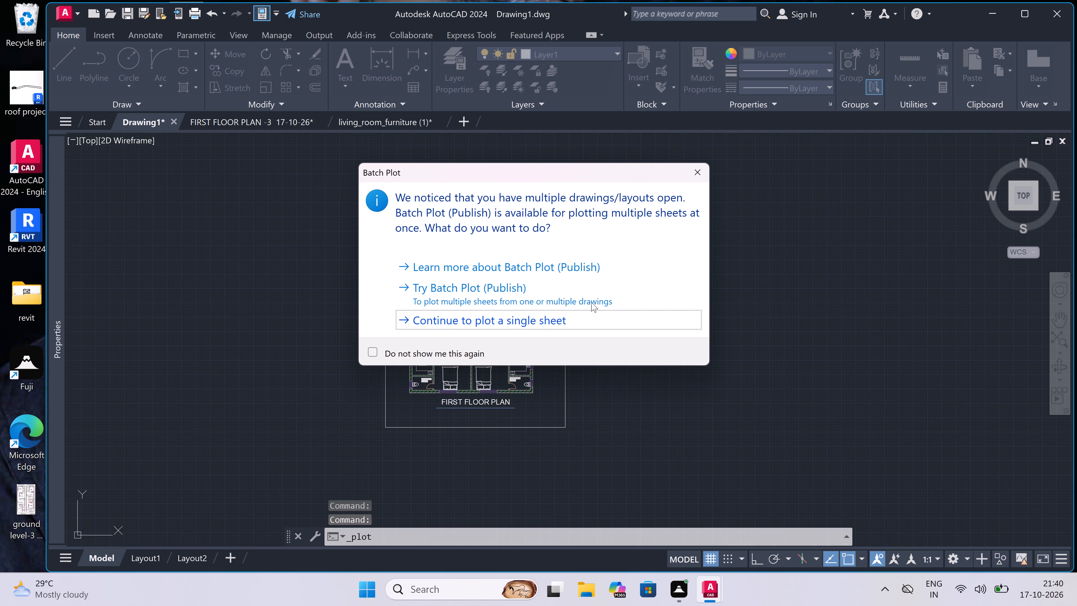
pyautogui.click(394, 181)
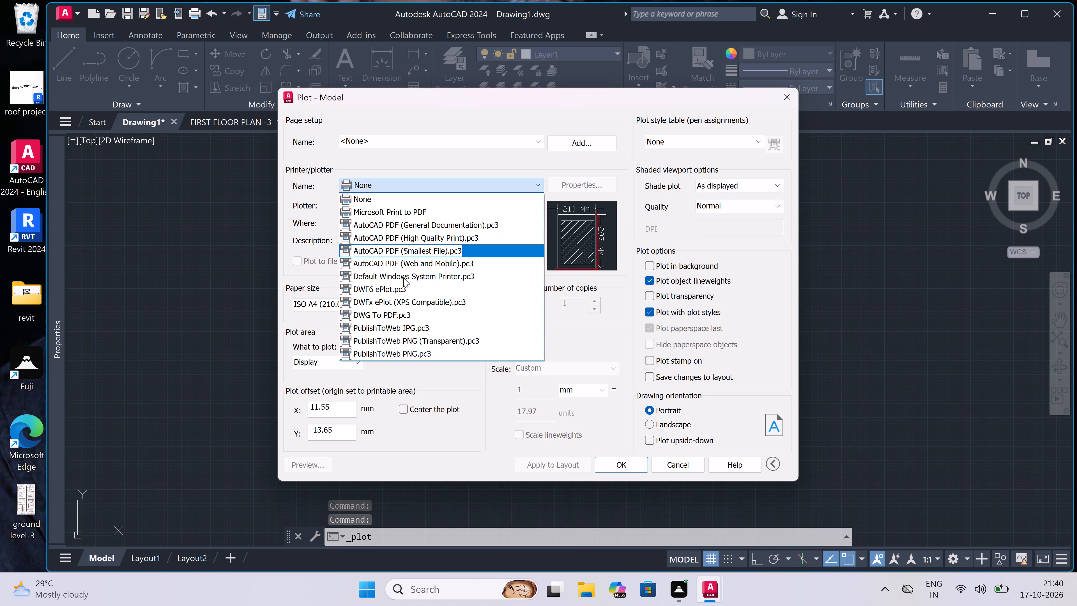
pyautogui.click(390, 312)
pyautogui.click(385, 303)
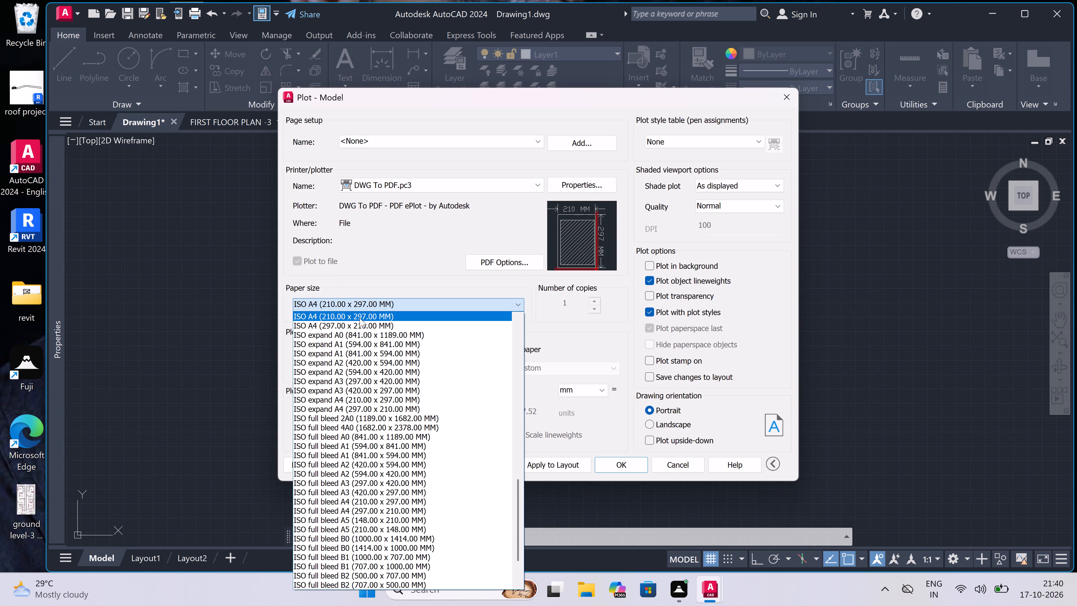
pyautogui.click(356, 322)
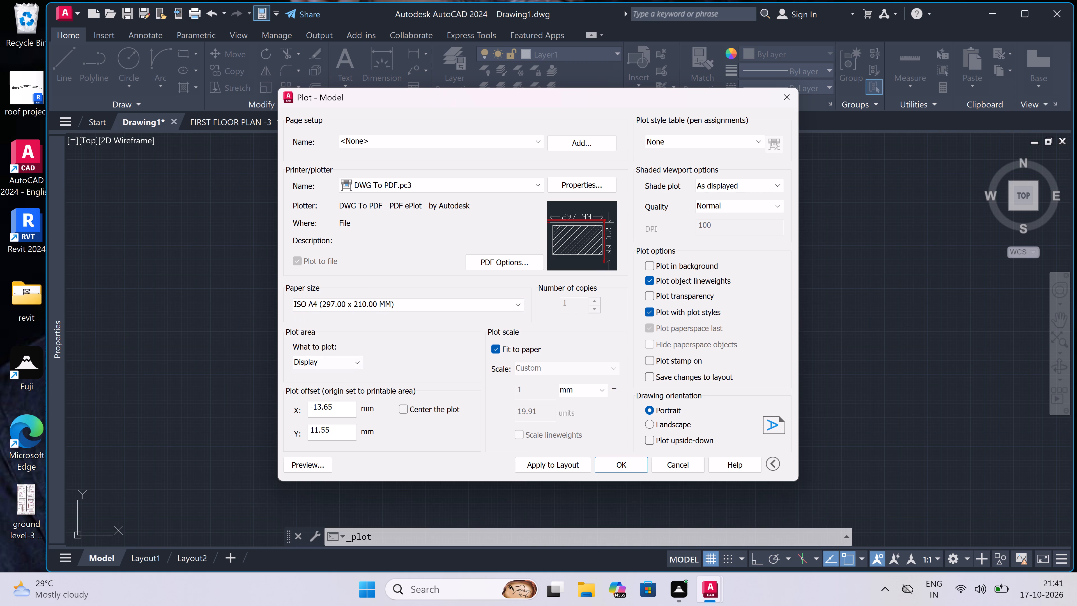
# Set the plot area to a window around the first floor plan's rectangular border and center the plot.
pyautogui.click(349, 363)
pyautogui.click(346, 406)
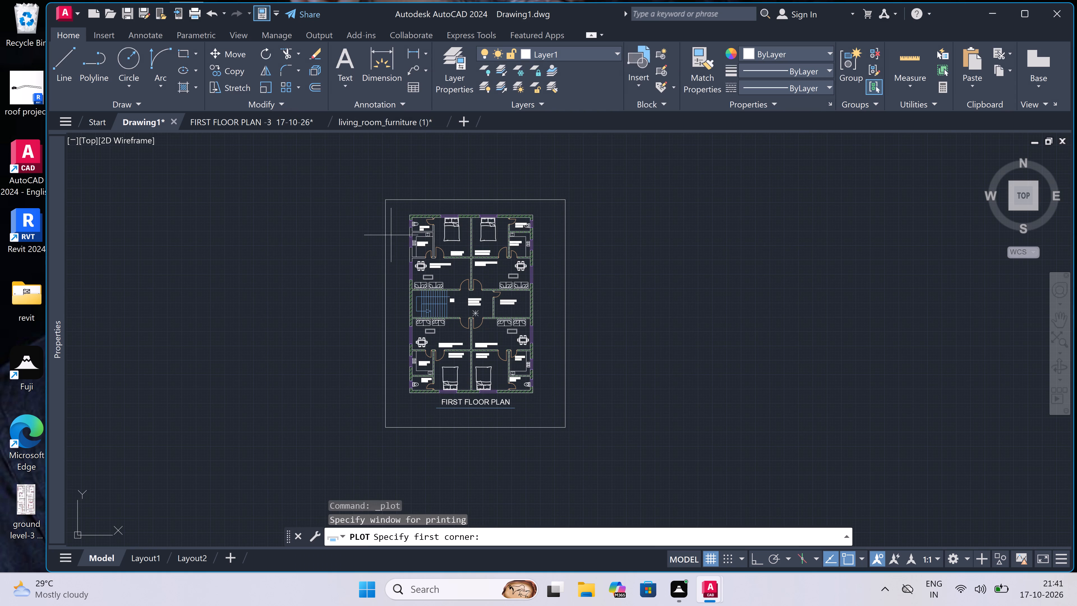
pyautogui.click(384, 198)
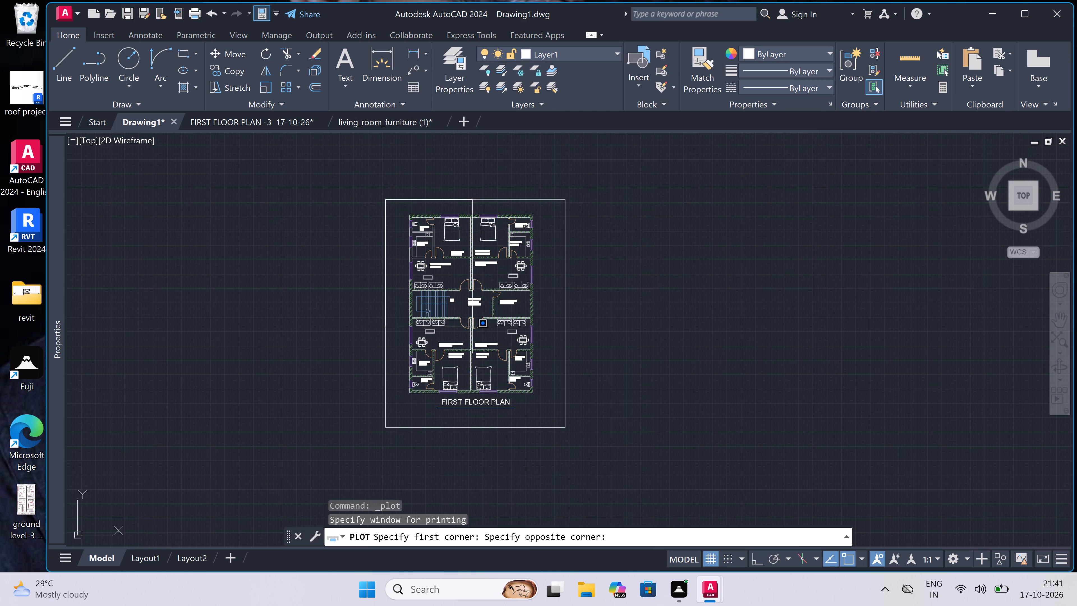
pyautogui.click(570, 429)
pyautogui.click(401, 407)
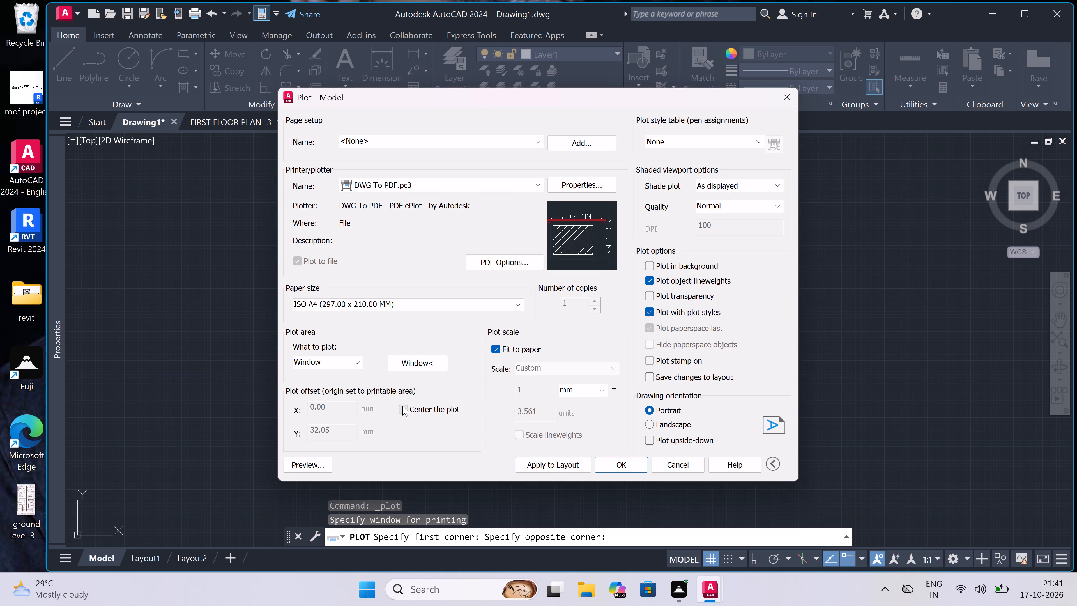
# Assign the acad.ctb plot style table and apply the plot settings to the layout.
pyautogui.click(691, 141)
pyautogui.click(683, 163)
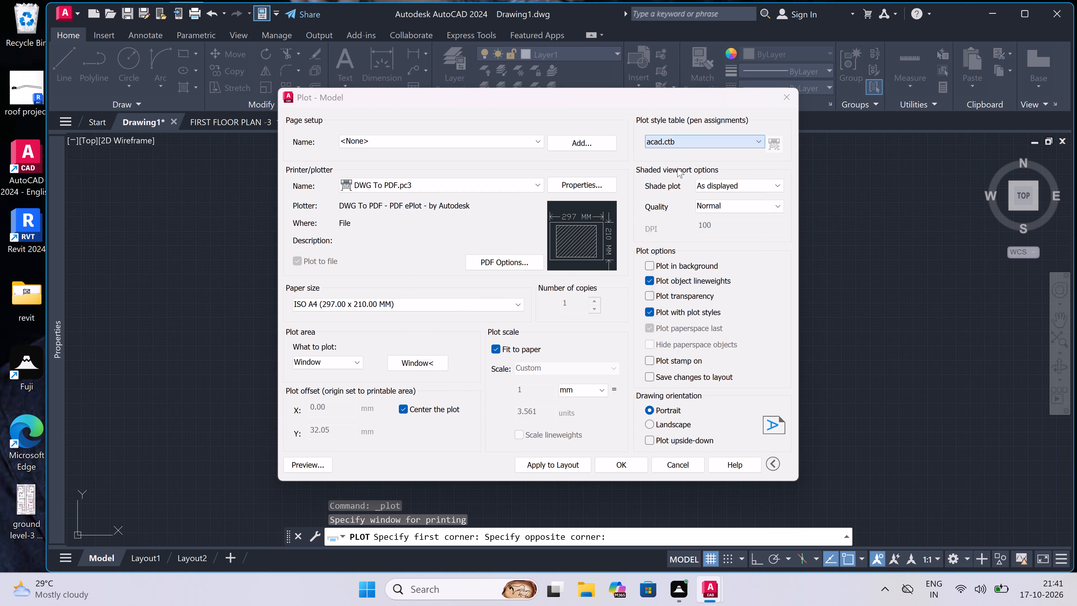
pyautogui.click(550, 323)
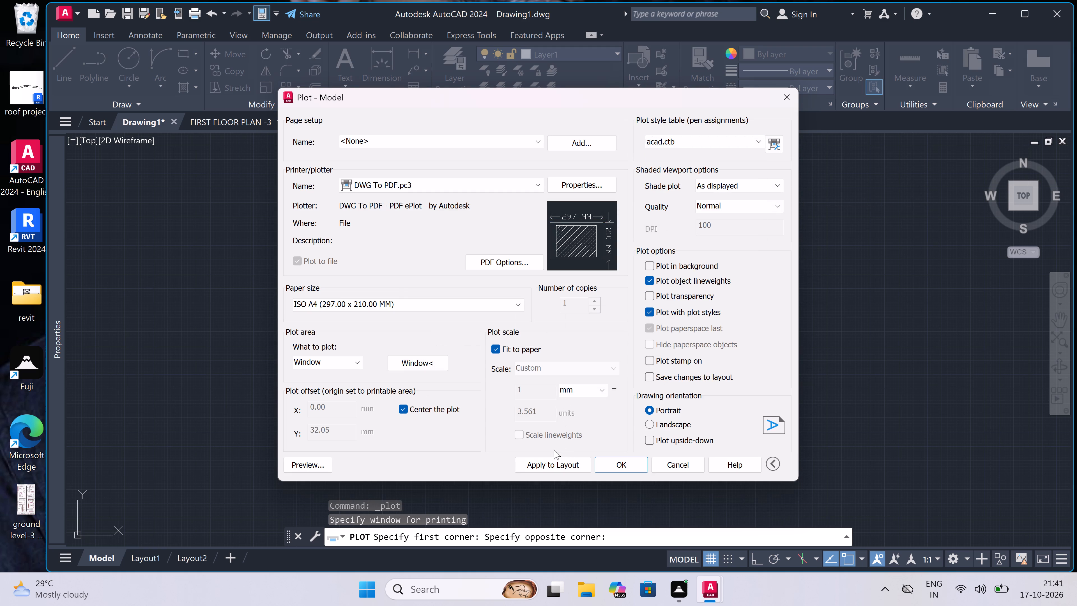
pyautogui.doubleClick(544, 458)
# Plot the sheet to a PDF named "first floor plan -5 17-10-26" in Documents, and close the PDF it opens.
pyautogui.click(628, 465)
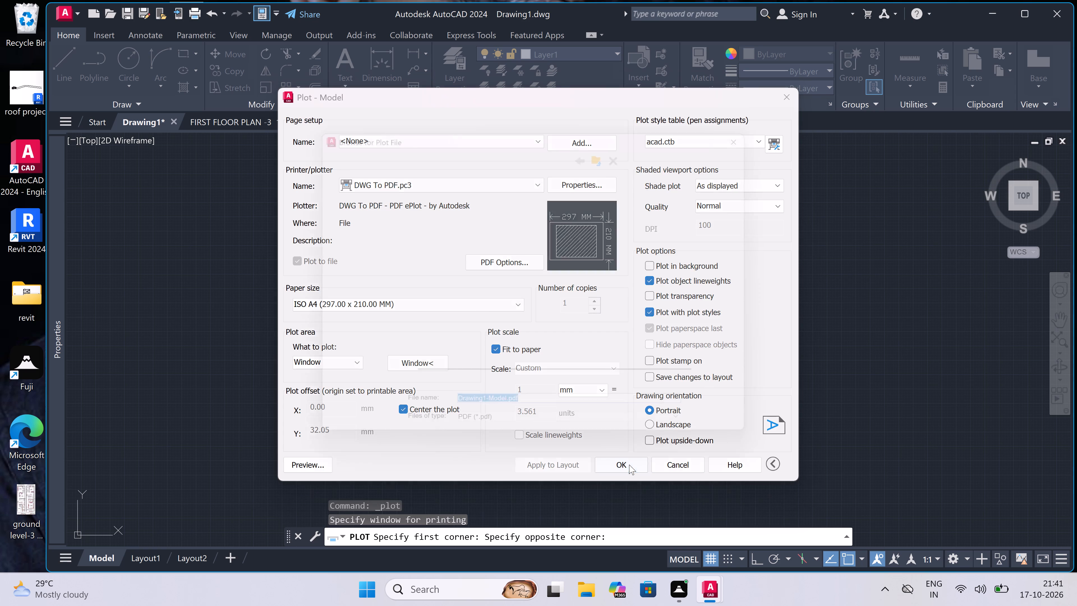
pyautogui.press('BackSpace')
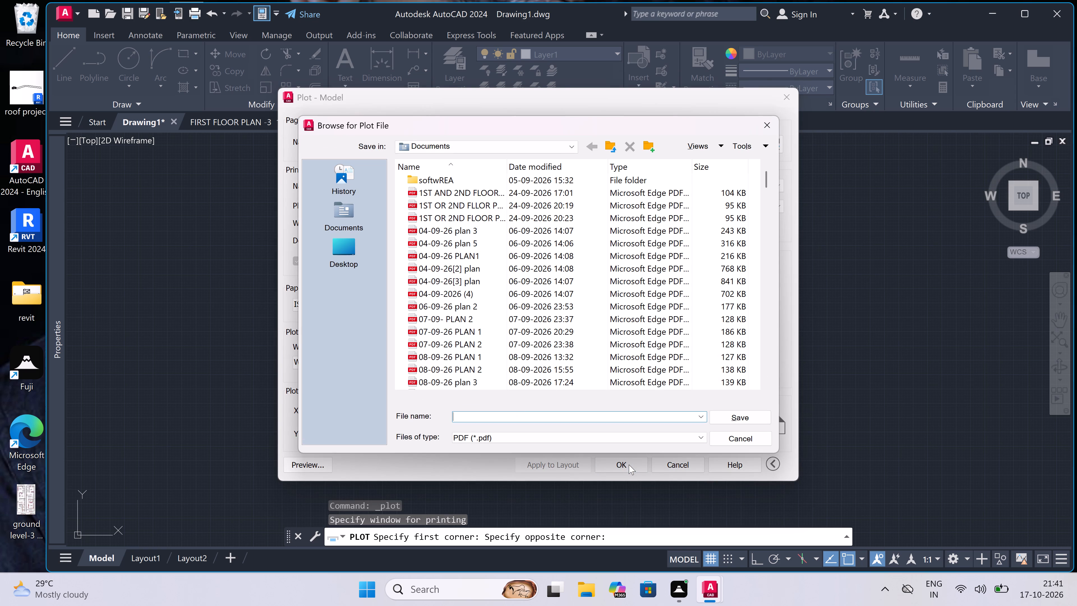
pyautogui.write('first floor plan -')
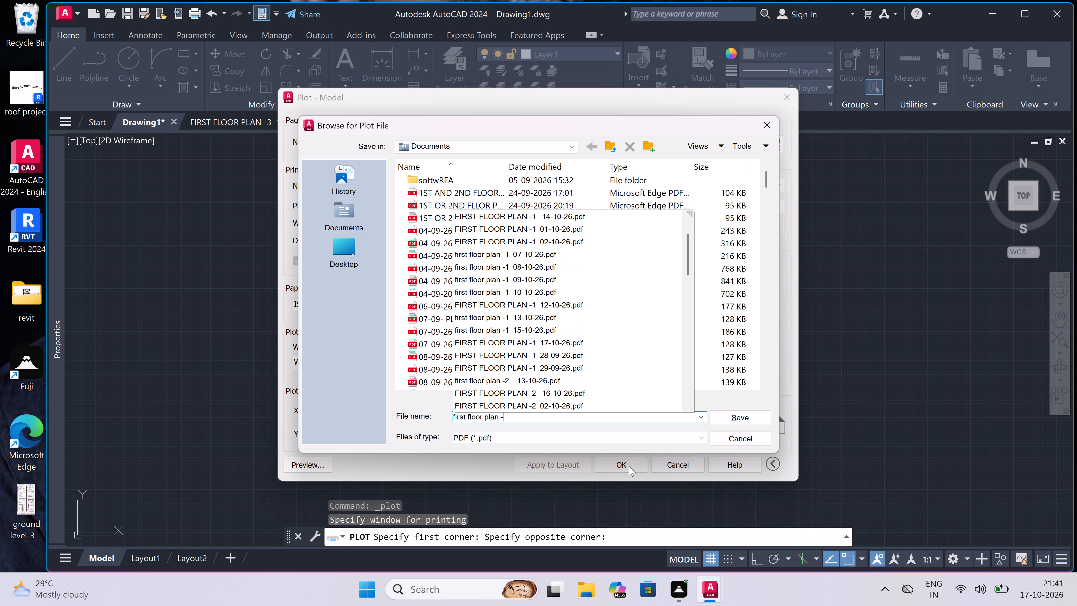
pyautogui.write('5 17-10-2')
pyautogui.press('6')
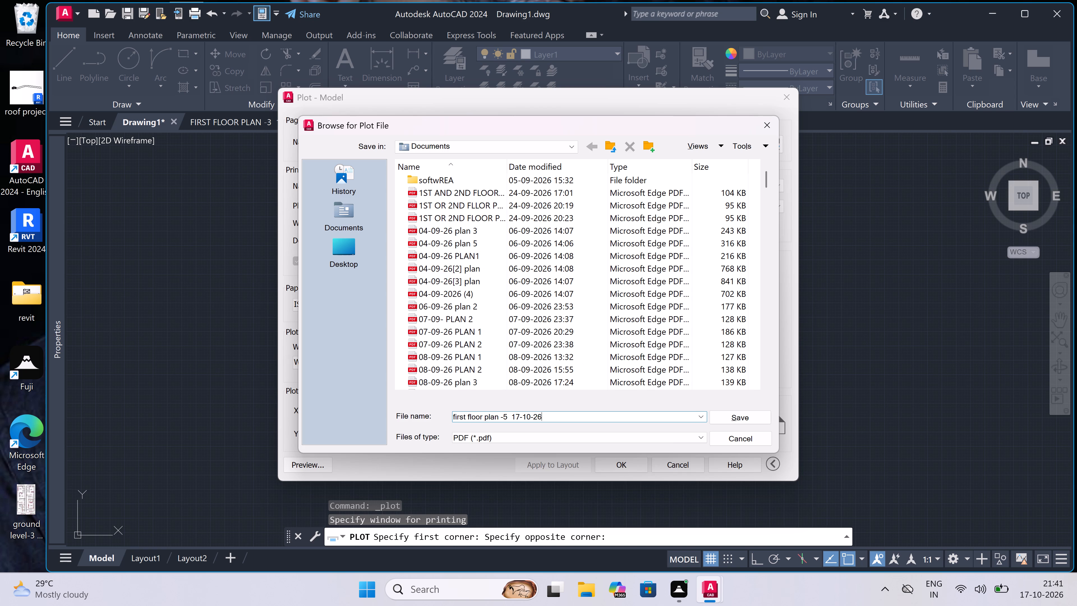
pyautogui.doubleClick(742, 415)
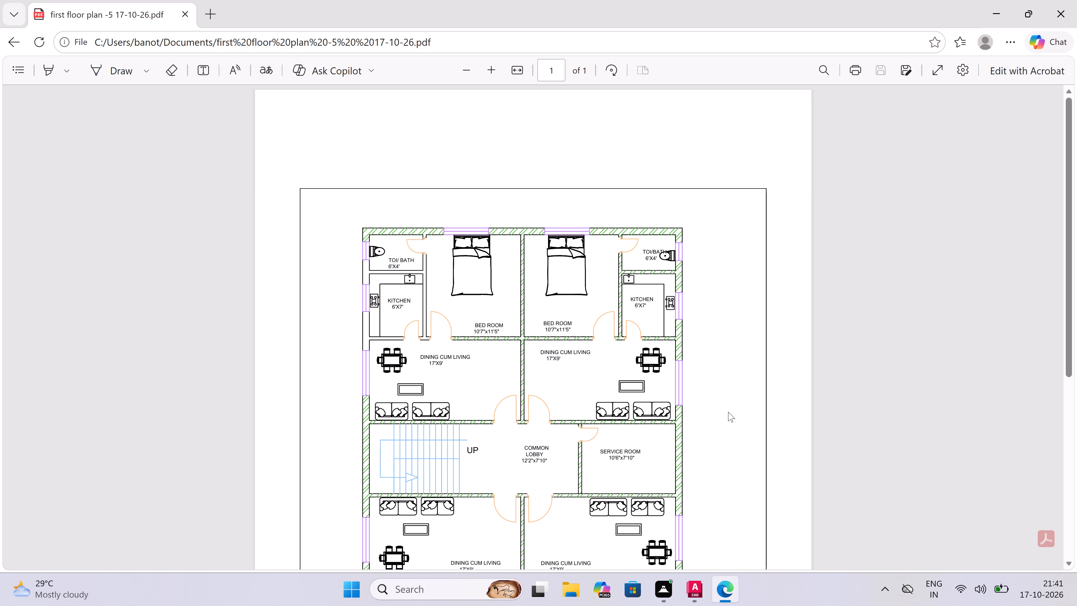
pyautogui.click(1066, 0)
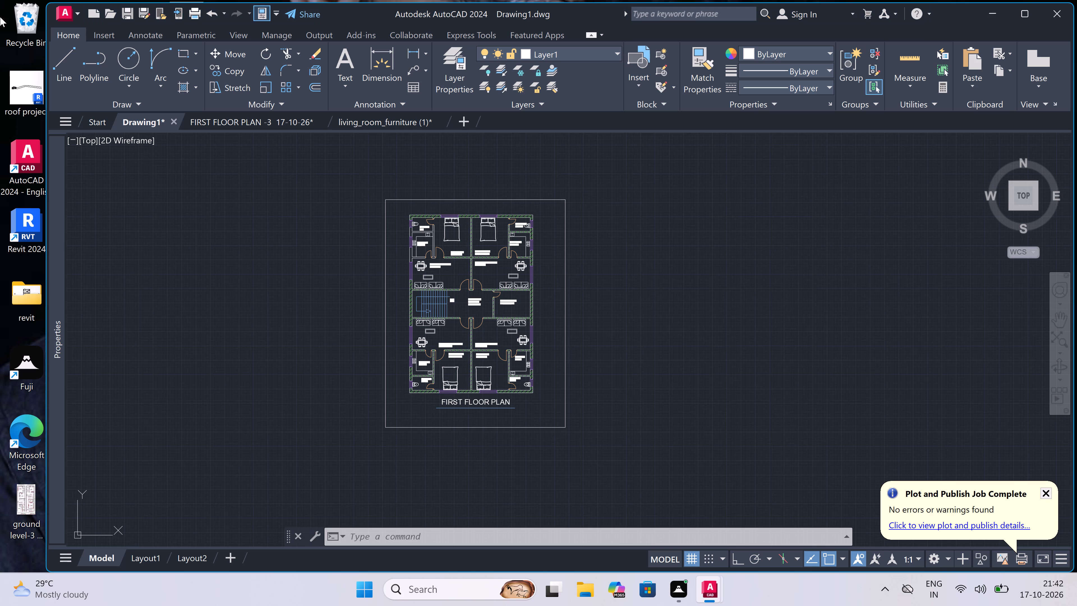
# Save the drawing in Downloads as "first floor plan -5 17-10-26" in AutoCAD 2018 Drawing format.
pyautogui.click(60, 11)
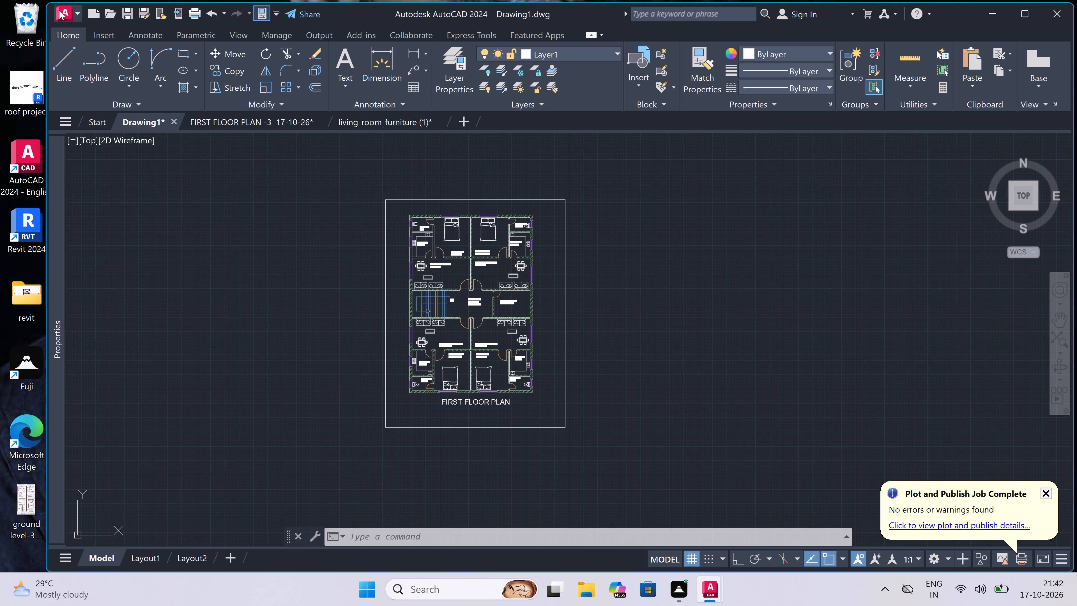
pyautogui.click(103, 182)
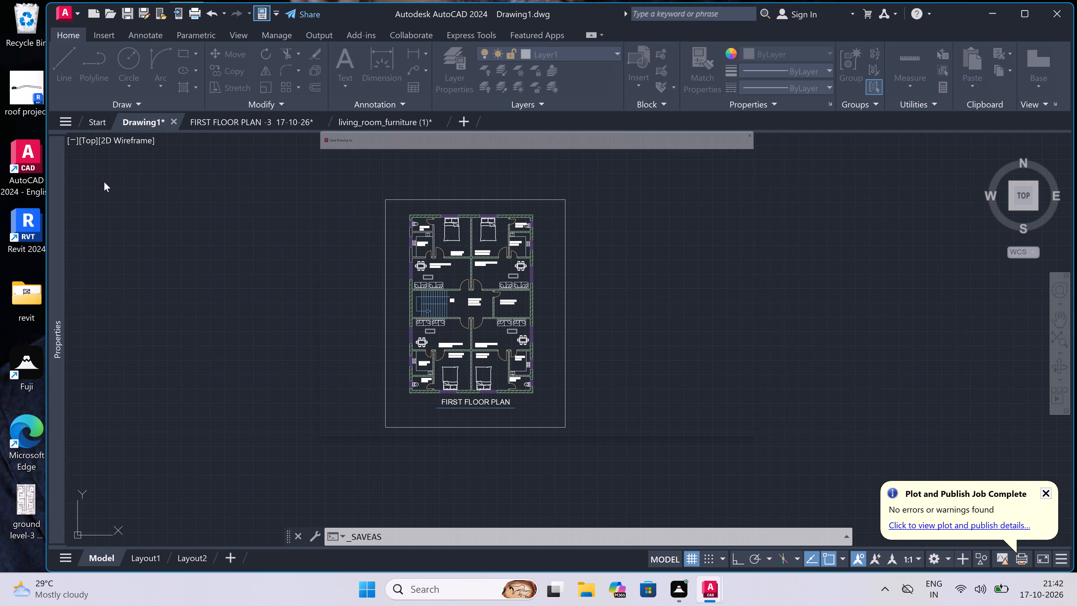
pyautogui.press('BackSpace')
pyautogui.write('first floor plan -')
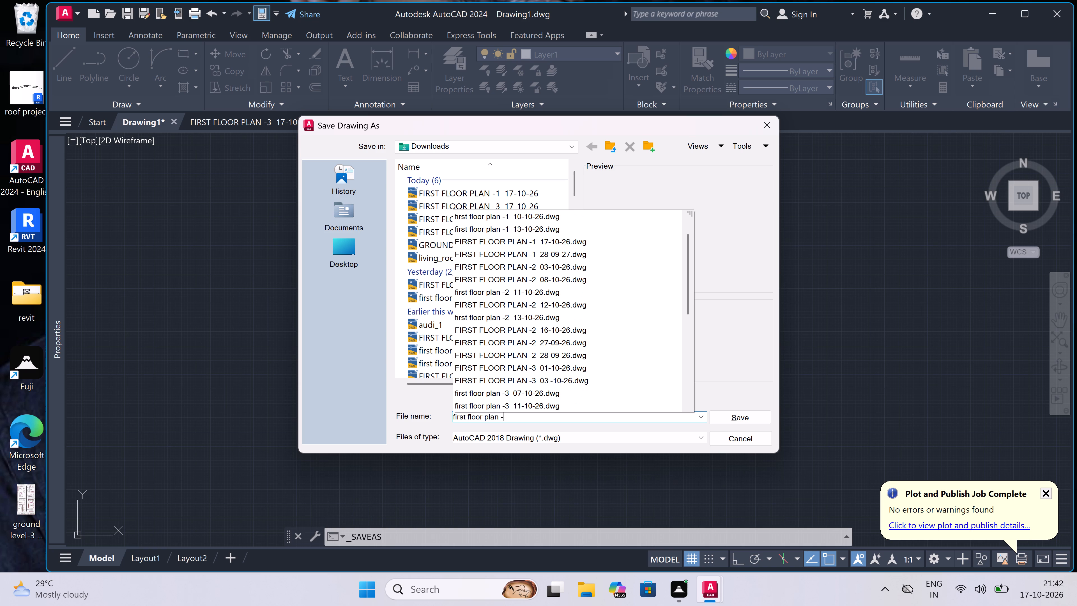
pyautogui.write('5 17-10-26')
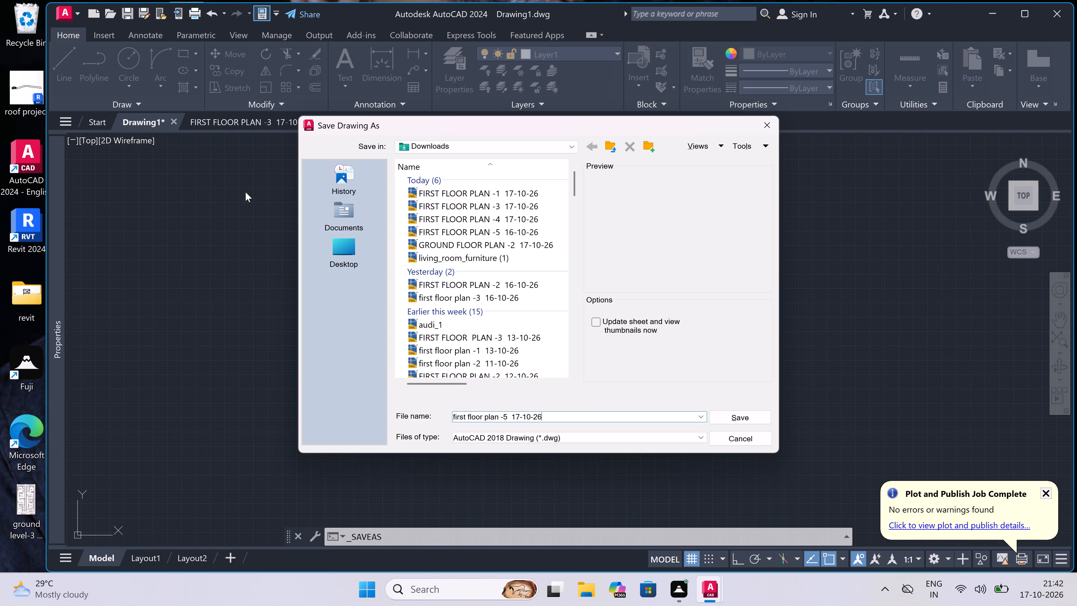
pyautogui.click(752, 415)
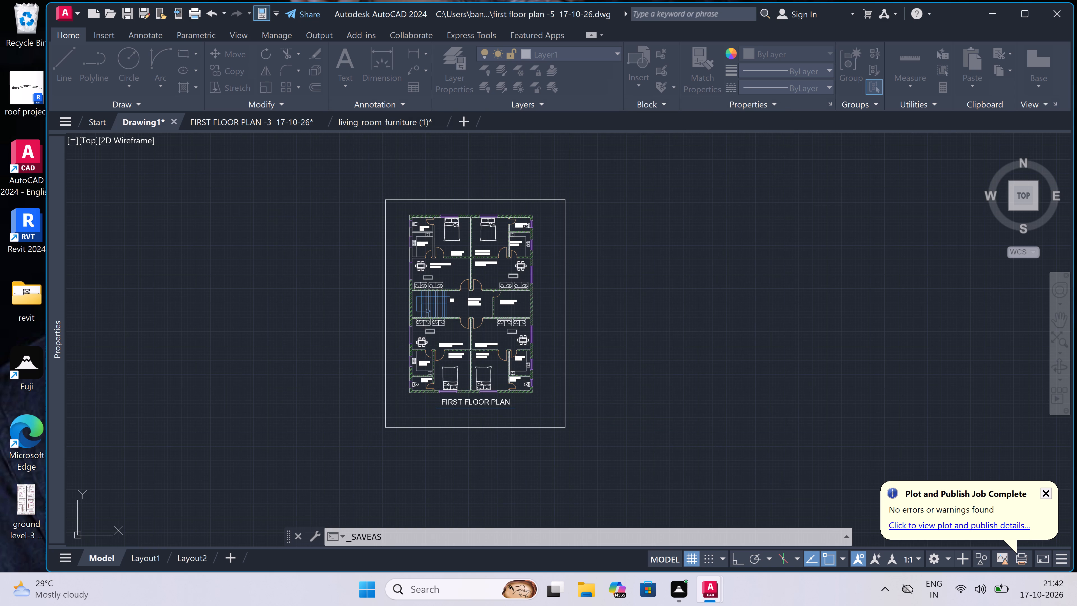
# Quit AutoCAD, saving the changes to FIRST FLOOR PLAN -3 17-10-26 and living_room_furniture (1).
pyautogui.doubleClick(1057, 15)
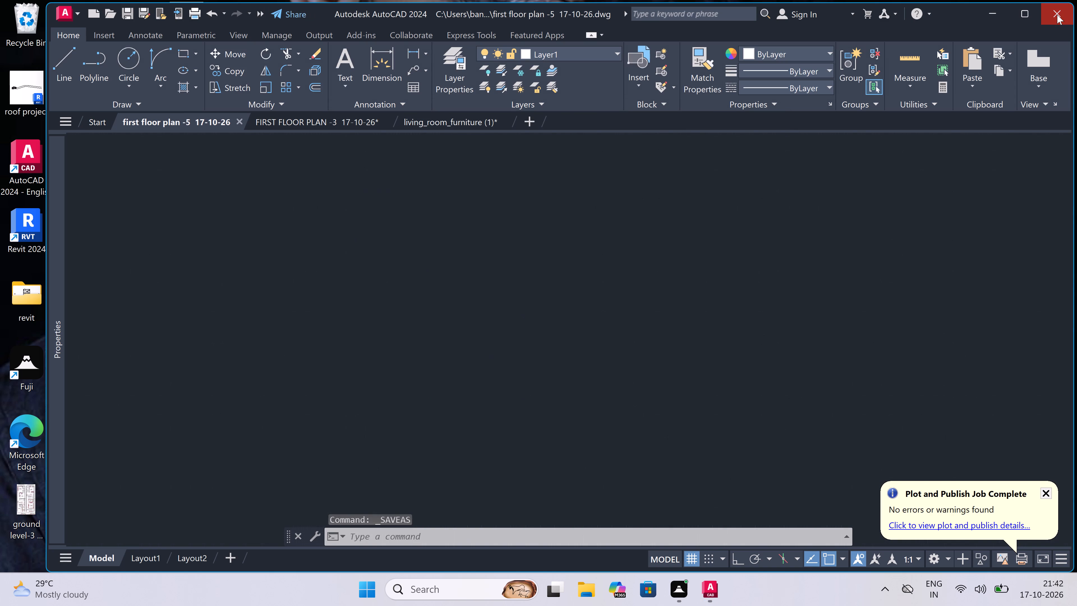
pyautogui.click(1024, 9)
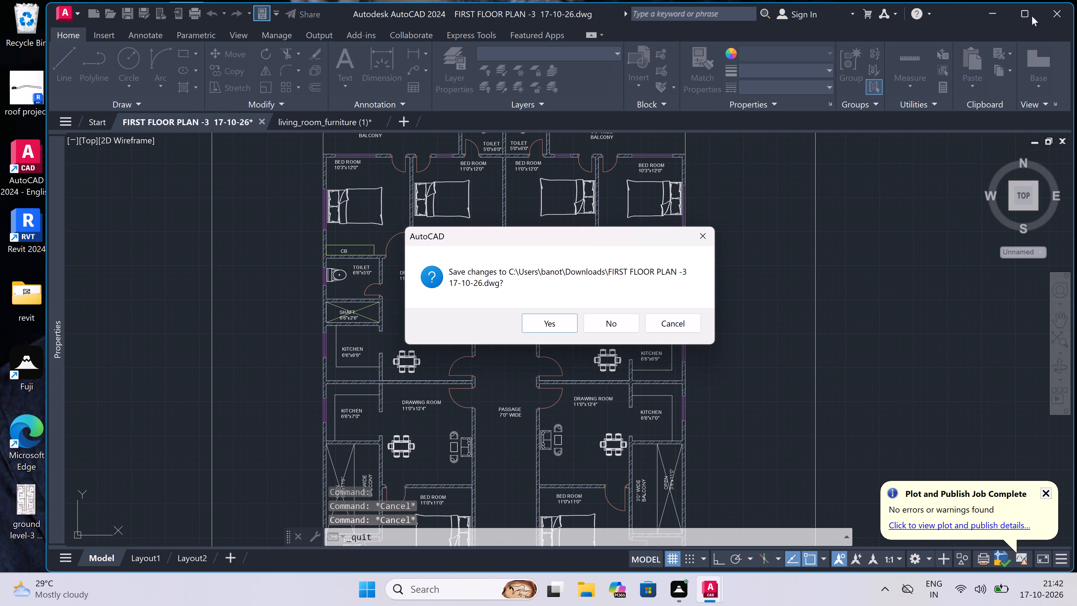
pyautogui.doubleClick(542, 328)
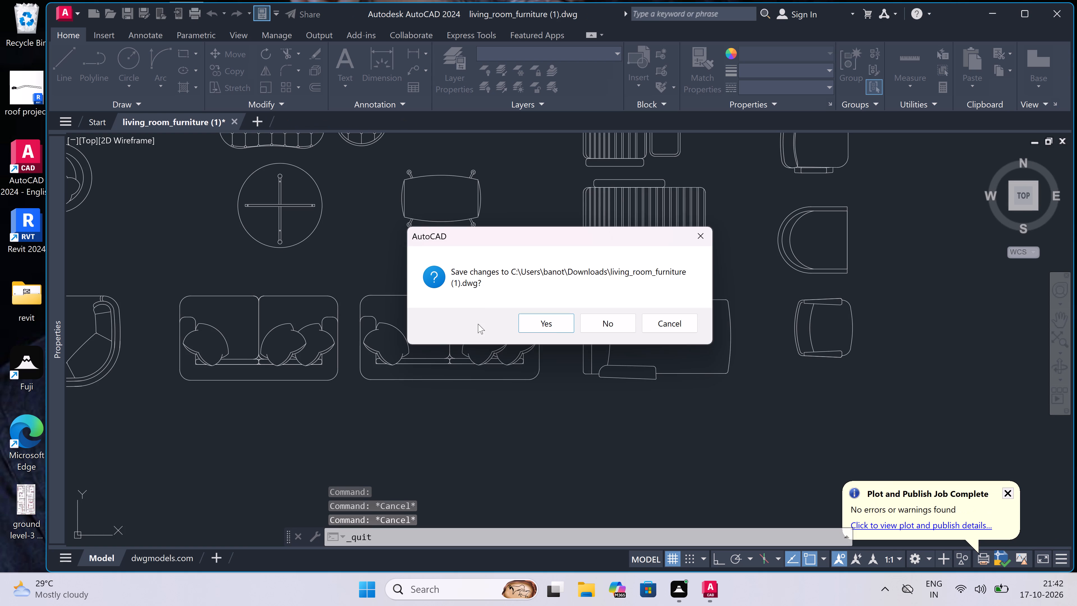
pyautogui.click(548, 325)
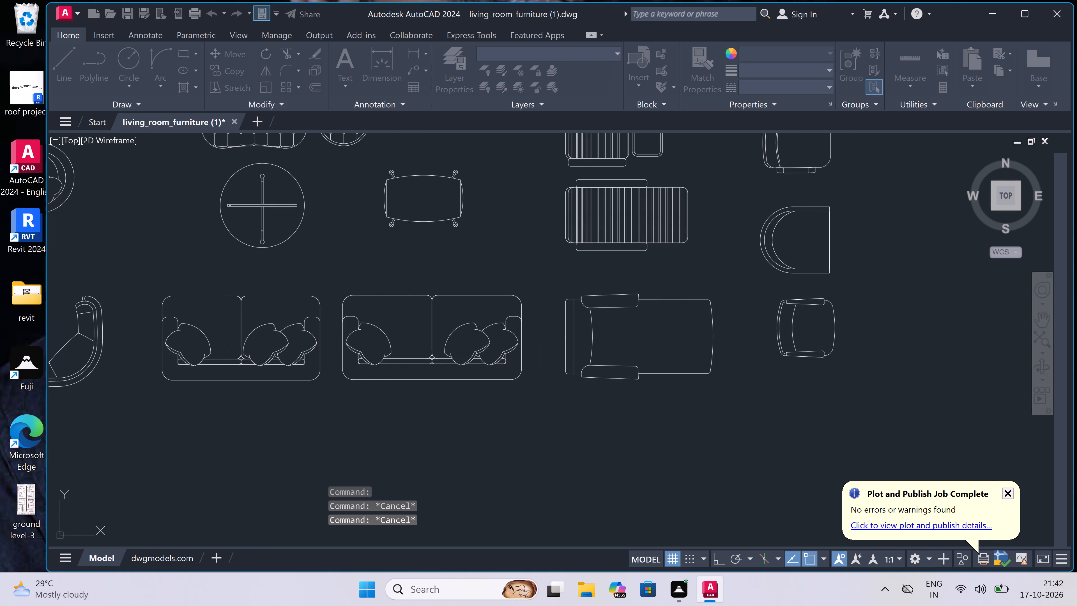